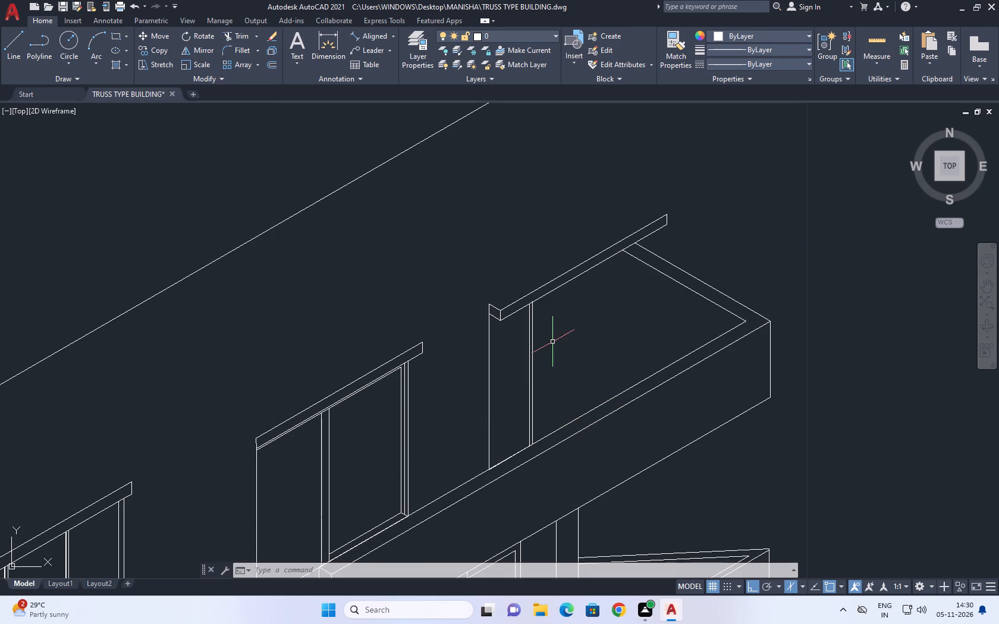
Draw a vertical line from the narrow panel's top band near the parapet's far corner up past the long loose sloping line.
{"action": "middle_click_drag", "start_coordinate": [552, 342], "coordinate": [658, 364]}
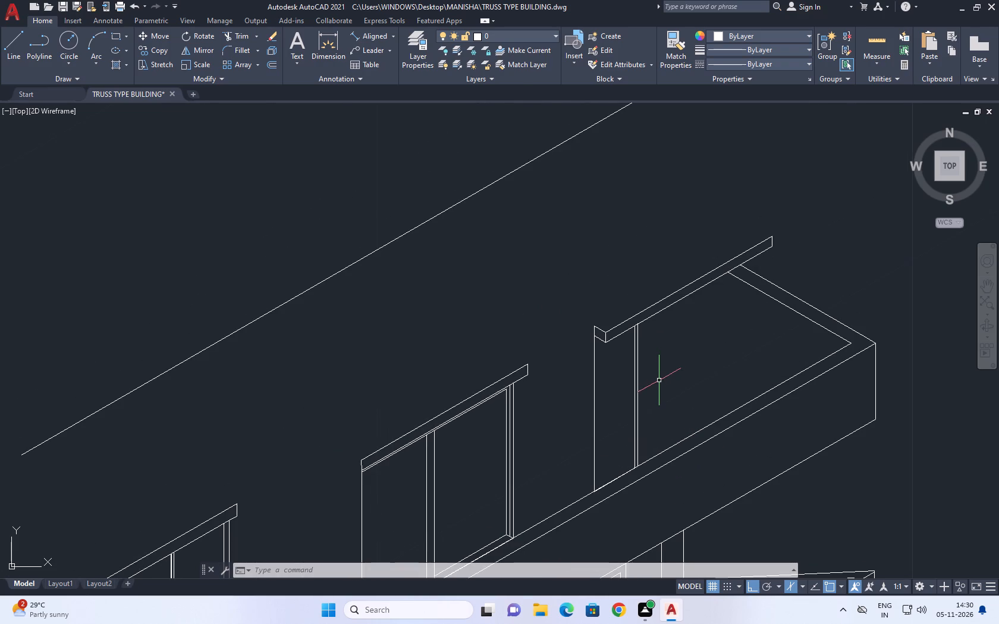
{"action": "scroll", "coordinate": [632, 387], "scroll_direction": "down", "scroll_amount": 1}
{"action": "middle_click_drag", "start_coordinate": [637, 355], "coordinate": [695, 437]}
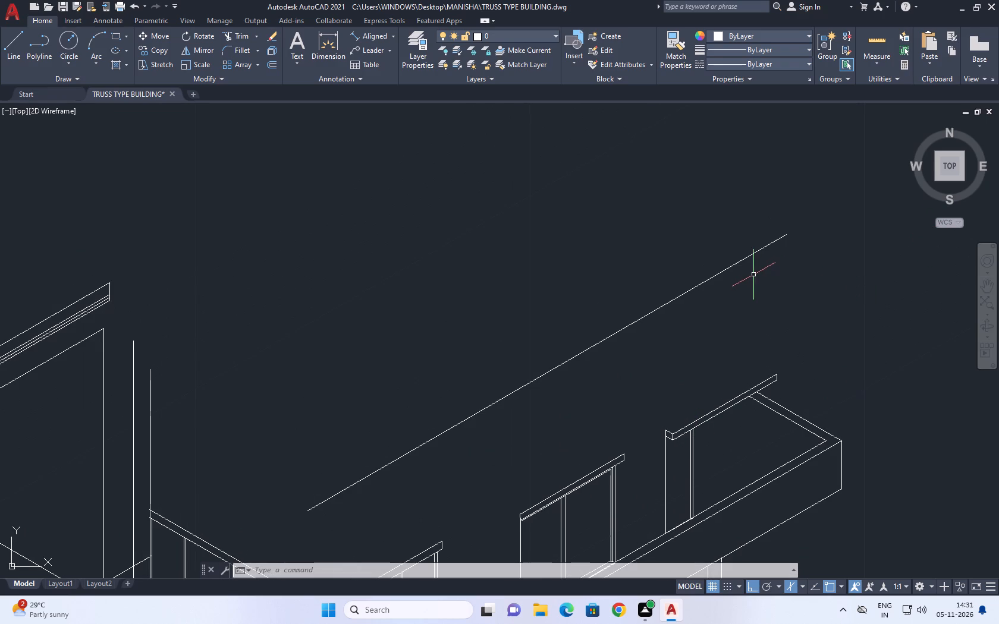
{"action": "left_click", "coordinate": [13, 39]}
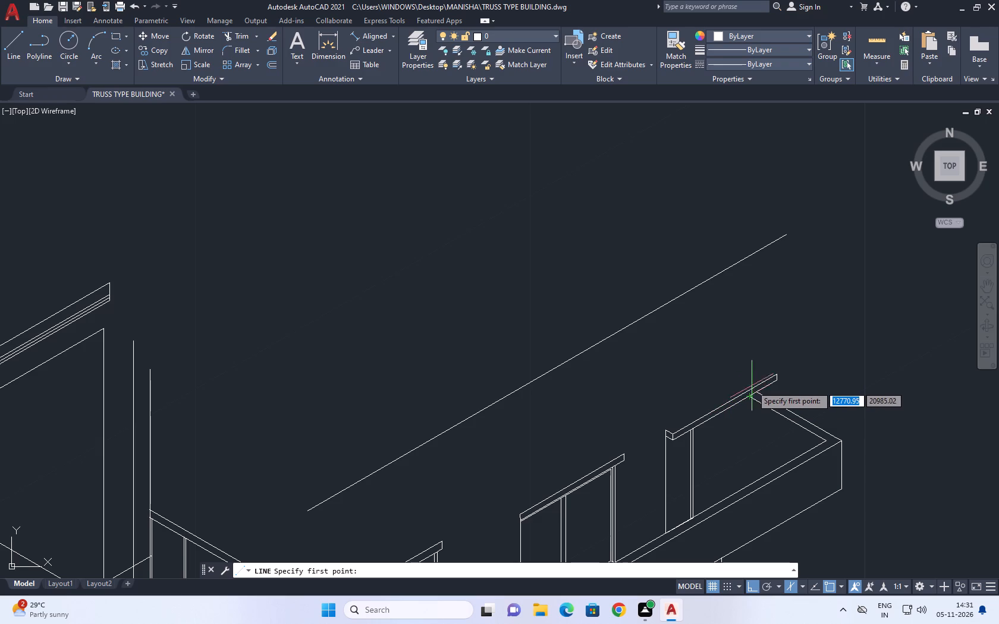
{"action": "scroll", "coordinate": [749, 395], "scroll_direction": "up", "scroll_amount": 2}
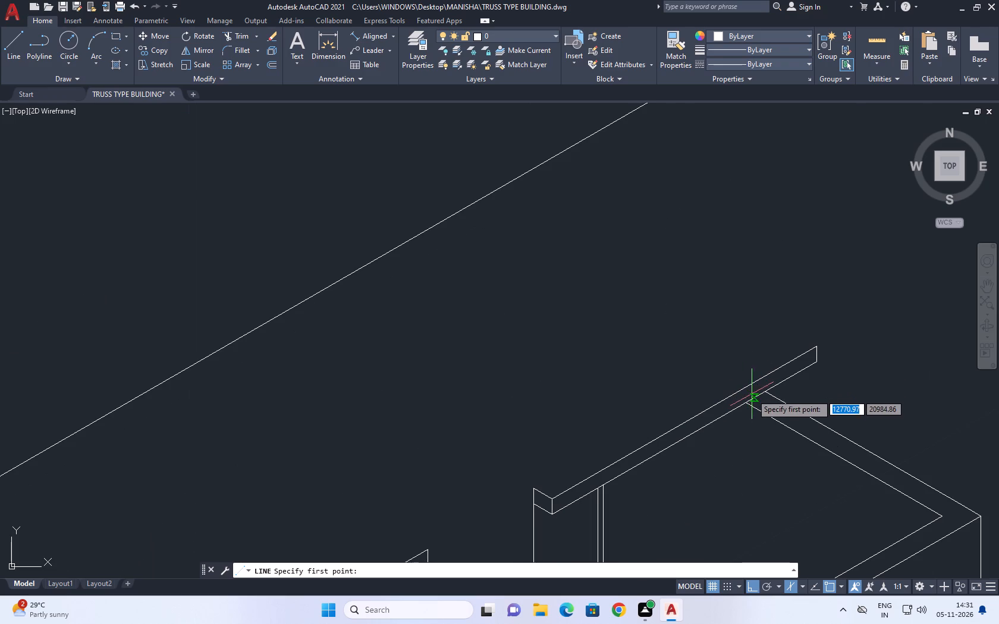
{"action": "left_click", "coordinate": [743, 389]}
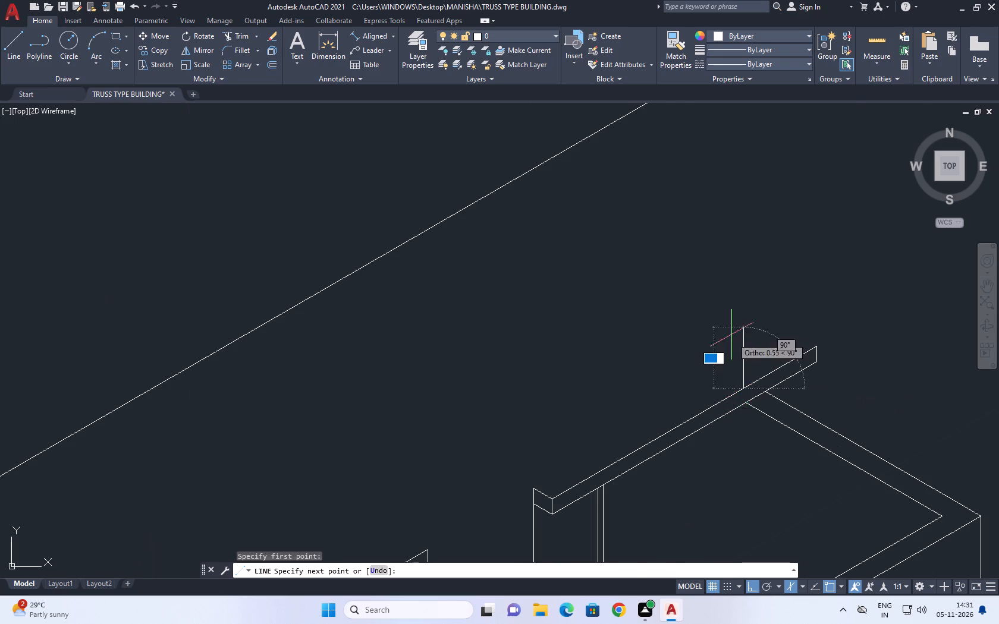
{"action": "scroll", "coordinate": [731, 333], "scroll_direction": "down", "scroll_amount": 2}
{"action": "middle_click_drag", "start_coordinate": [740, 285], "coordinate": [731, 395]}
{"action": "left_click", "coordinate": [730, 250]}
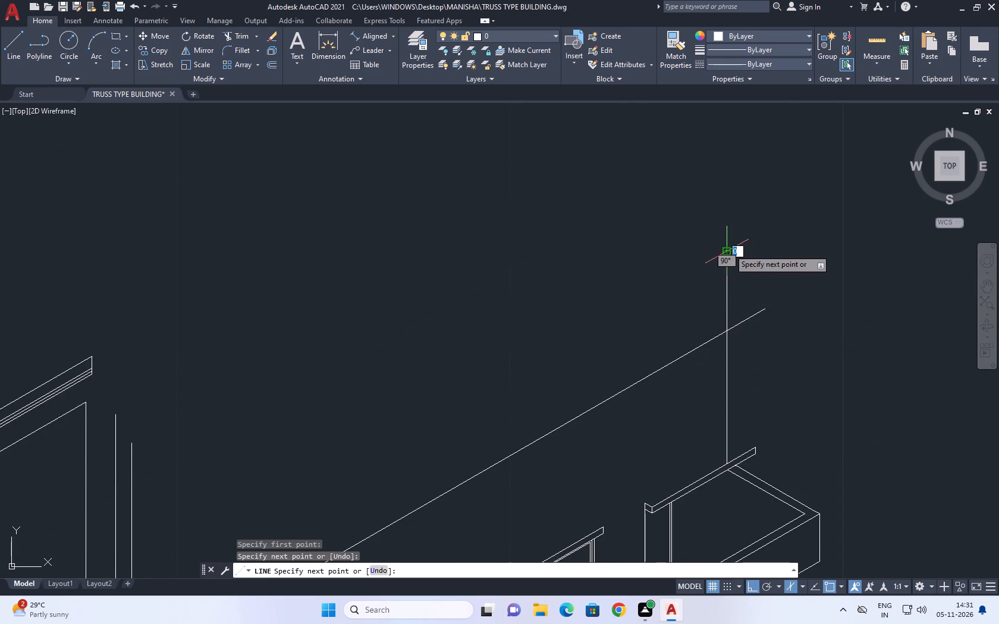
{"action": "right_click", "coordinate": [736, 259]}
{"action": "left_click", "coordinate": [761, 283]}
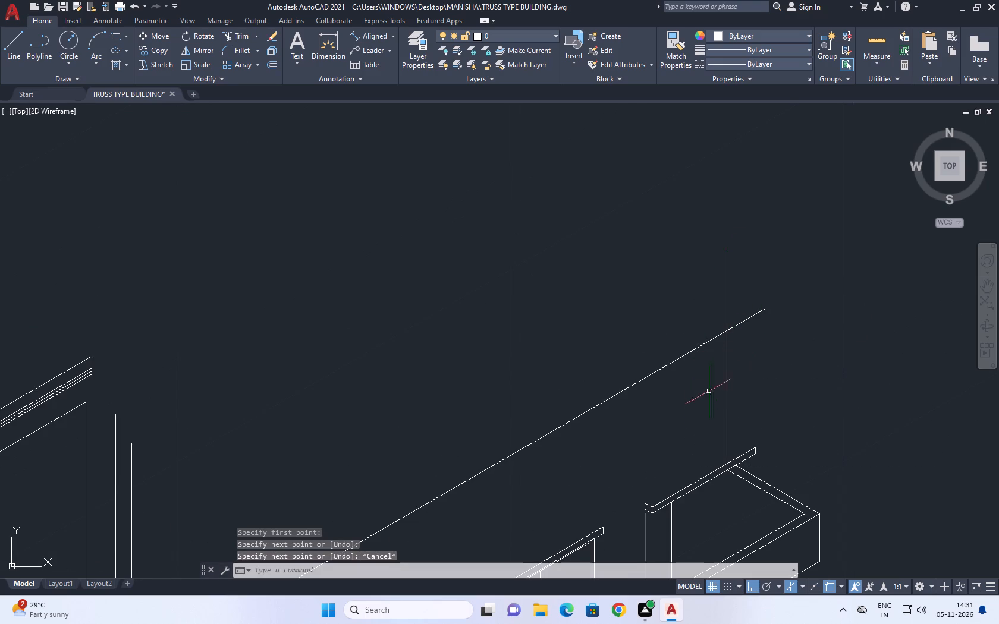
Move the new vertical line straight down so its foot lies just above the parapet's inner edge.
{"action": "middle_click_drag", "start_coordinate": [711, 458], "coordinate": [709, 458]}
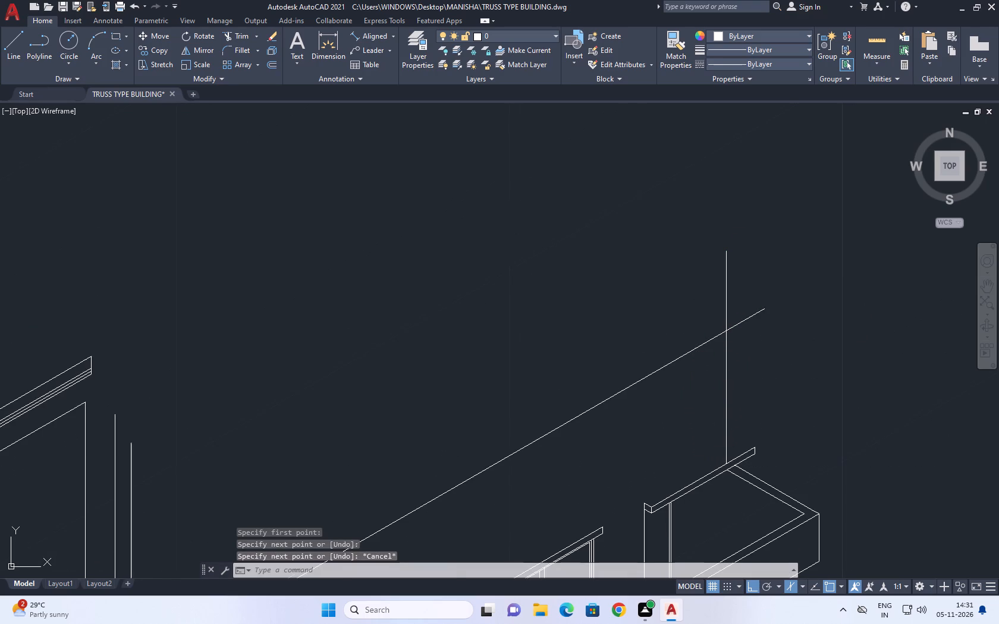
{"action": "middle_click_drag", "start_coordinate": [709, 458], "coordinate": [750, 327]}
{"action": "middle_click_drag", "start_coordinate": [753, 314], "coordinate": [661, 294]}
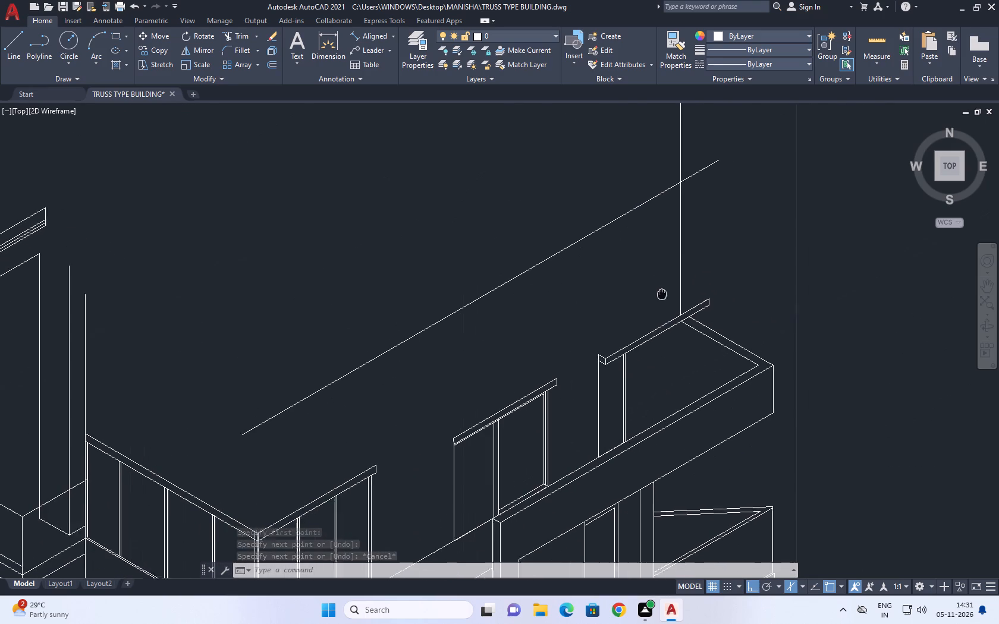
{"action": "middle_click_drag", "start_coordinate": [661, 294], "coordinate": [648, 291]}
{"action": "middle_click_drag", "start_coordinate": [659, 263], "coordinate": [700, 336]}
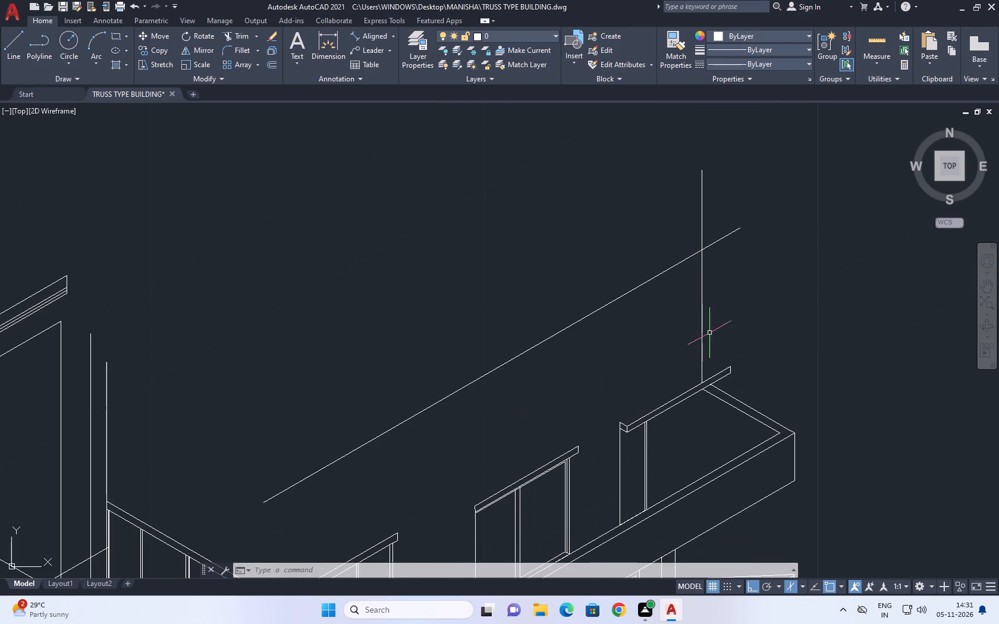
{"action": "left_click", "coordinate": [710, 332]}
{"action": "left_click_drag", "start_coordinate": [681, 329], "coordinate": [671, 328]}
{"action": "left_click", "coordinate": [164, 36]}
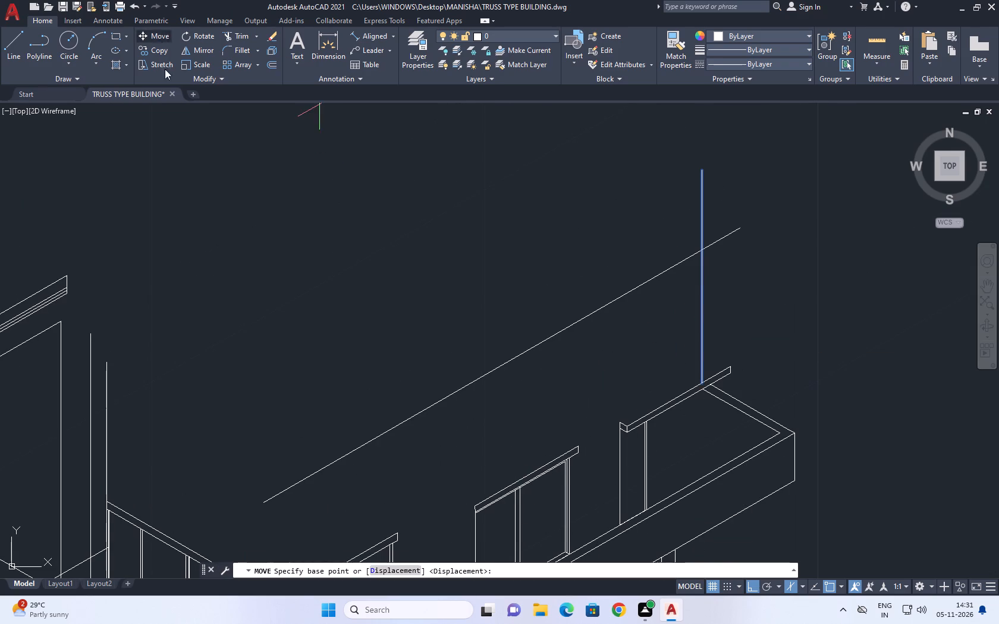
{"action": "left_click", "coordinate": [703, 377]}
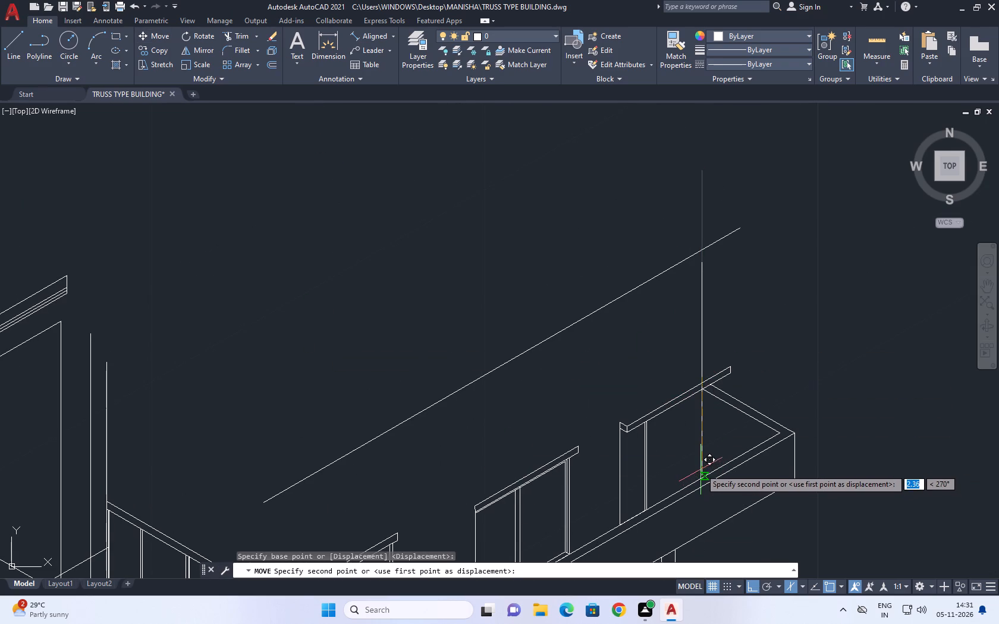
{"action": "left_click", "coordinate": [700, 468]}
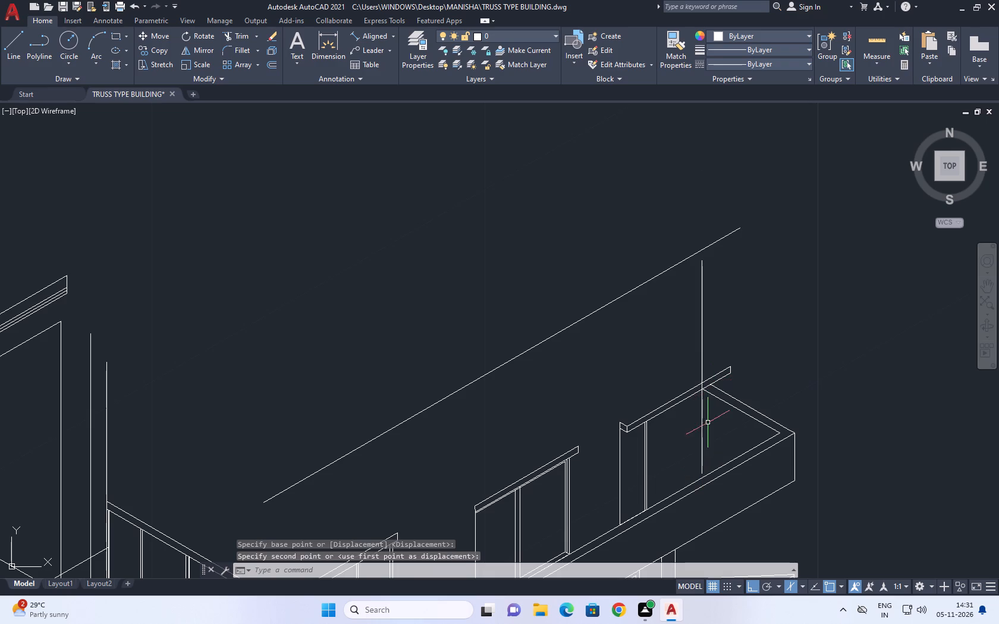
Extend the vertical line's foot down to the parapet's inner edge.
{"action": "middle_click_drag", "start_coordinate": [696, 398], "coordinate": [702, 412]}
{"action": "key", "text": "e"}
{"action": "type", "text": "X"}
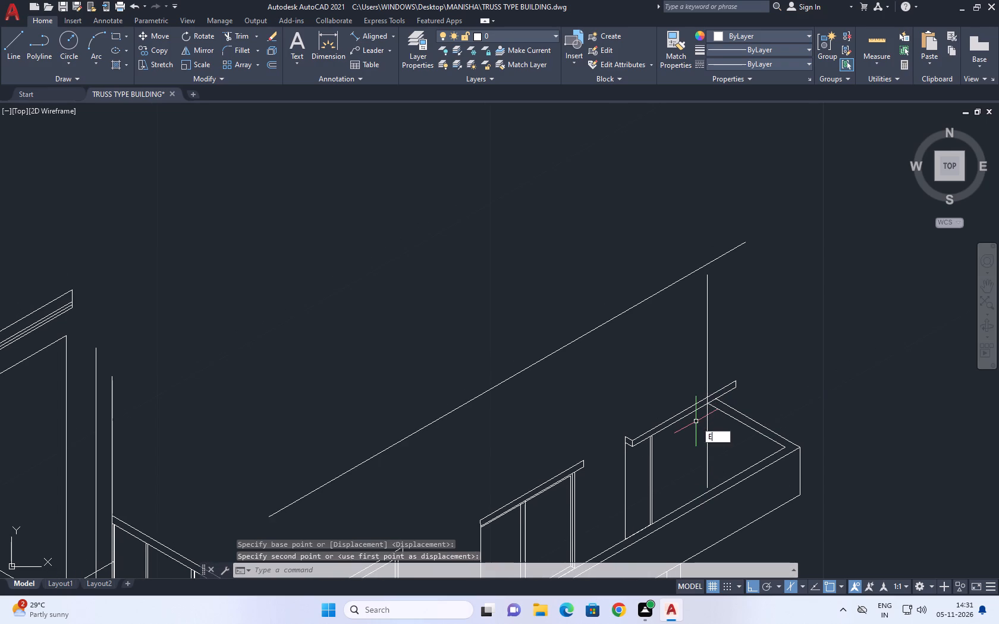
{"action": "key", "text": "space"}
{"action": "left_click", "coordinate": [706, 464]}
{"action": "left_click", "coordinate": [716, 464]}
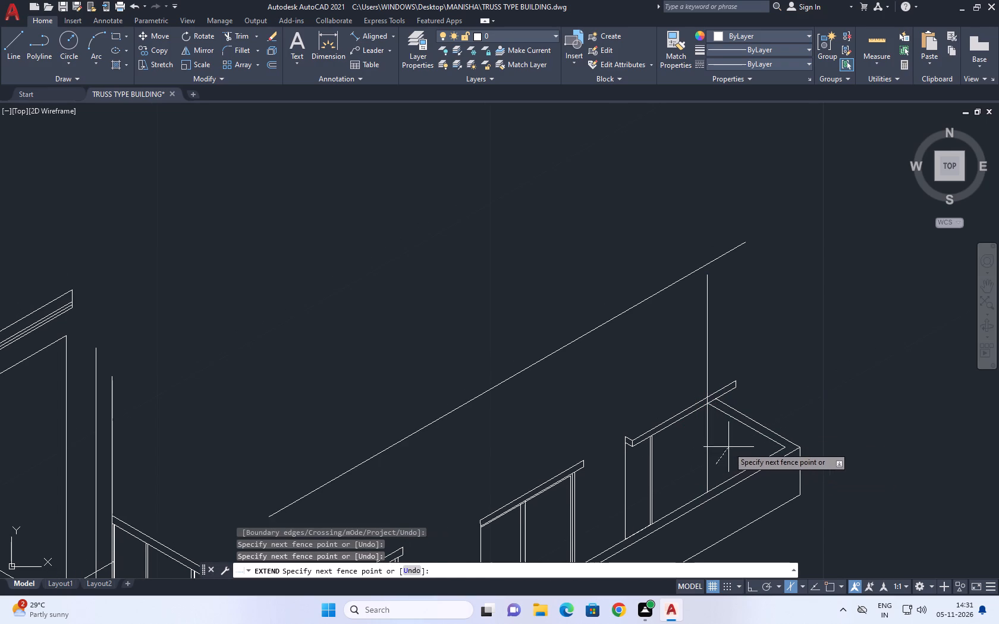
{"action": "left_click", "coordinate": [730, 447]}
{"action": "right_click", "coordinate": [725, 452]}
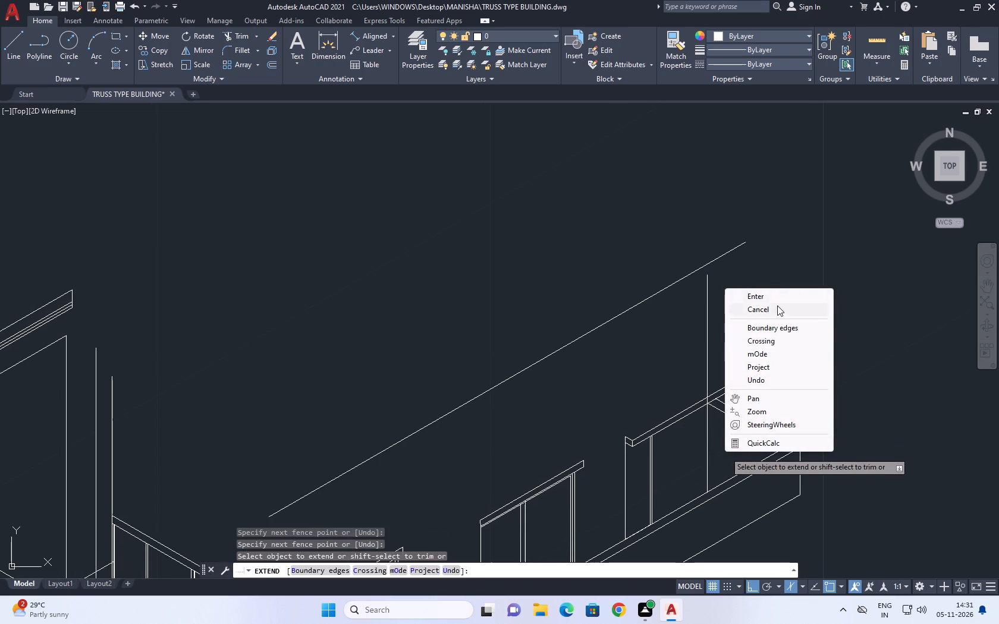
{"action": "left_click", "coordinate": [777, 308]}
Trim the vertical line where it crosses the narrow panel's top band and where it rises above the band.
{"action": "middle_click_drag", "start_coordinate": [774, 324], "coordinate": [748, 386]}
{"action": "type", "text": "TR"}
{"action": "key", "text": "space"}
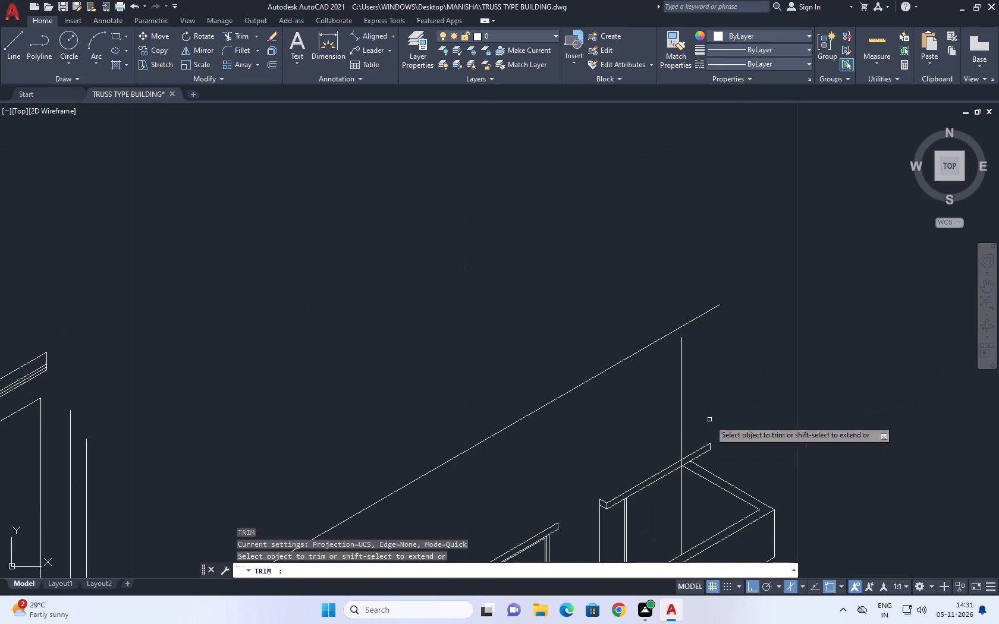
{"action": "scroll", "coordinate": [681, 464], "scroll_direction": "up", "scroll_amount": 3}
{"action": "left_click", "coordinate": [681, 465]}
{"action": "left_click", "coordinate": [671, 462]}
{"action": "left_click", "coordinate": [686, 380]}
{"action": "left_click", "coordinate": [651, 370]}
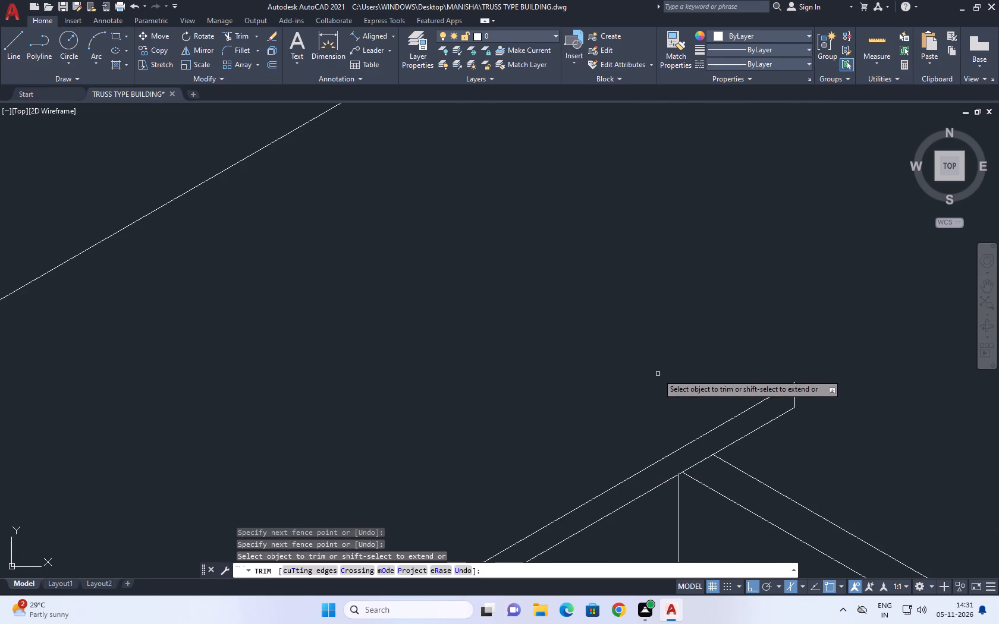
{"action": "scroll", "coordinate": [676, 374], "scroll_direction": "down", "scroll_amount": 2}
{"action": "key", "text": "space"}
Draw a vertical line upward from the remaining vertical's upper end at the top band's lower edge, stopping below the long sloping line.
{"action": "middle_click_drag", "start_coordinate": [693, 373], "coordinate": [713, 441]}
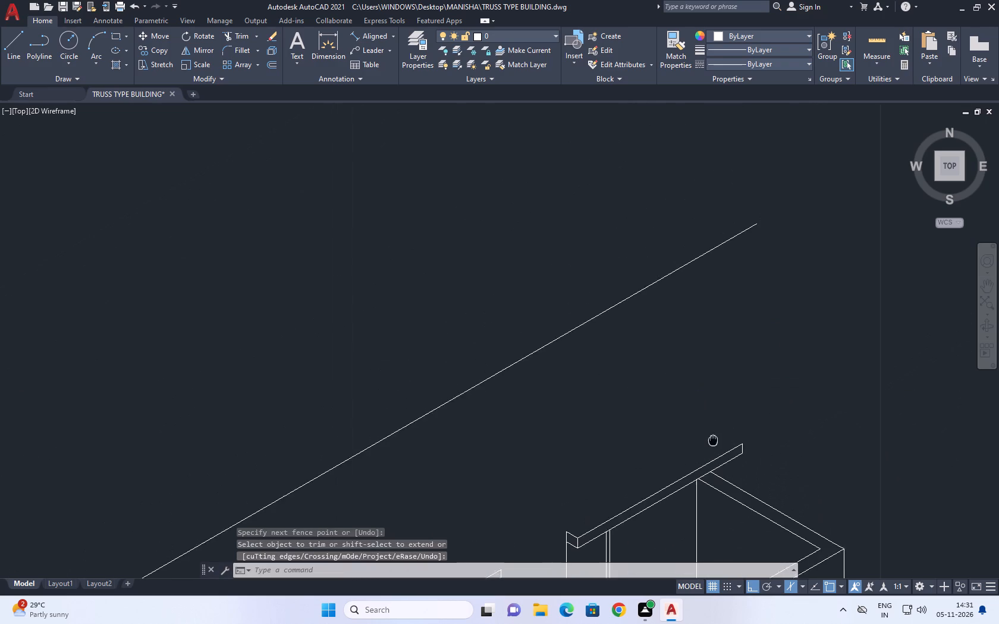
{"action": "middle_click_drag", "start_coordinate": [713, 441], "coordinate": [714, 450]}
{"action": "scroll", "coordinate": [714, 451], "scroll_direction": "down", "scroll_amount": 1}
{"action": "middle_click", "coordinate": [713, 471]}
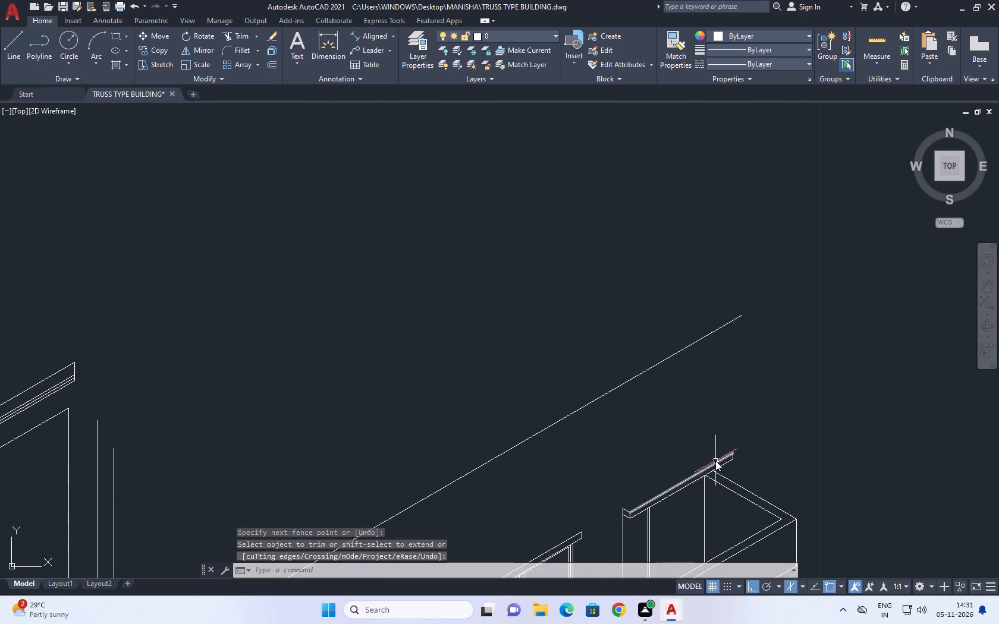
{"action": "key", "text": "l"}
{"action": "key", "text": "space"}
{"action": "scroll", "coordinate": [707, 475], "scroll_direction": "up", "scroll_amount": 1}
{"action": "left_click", "coordinate": [702, 475]}
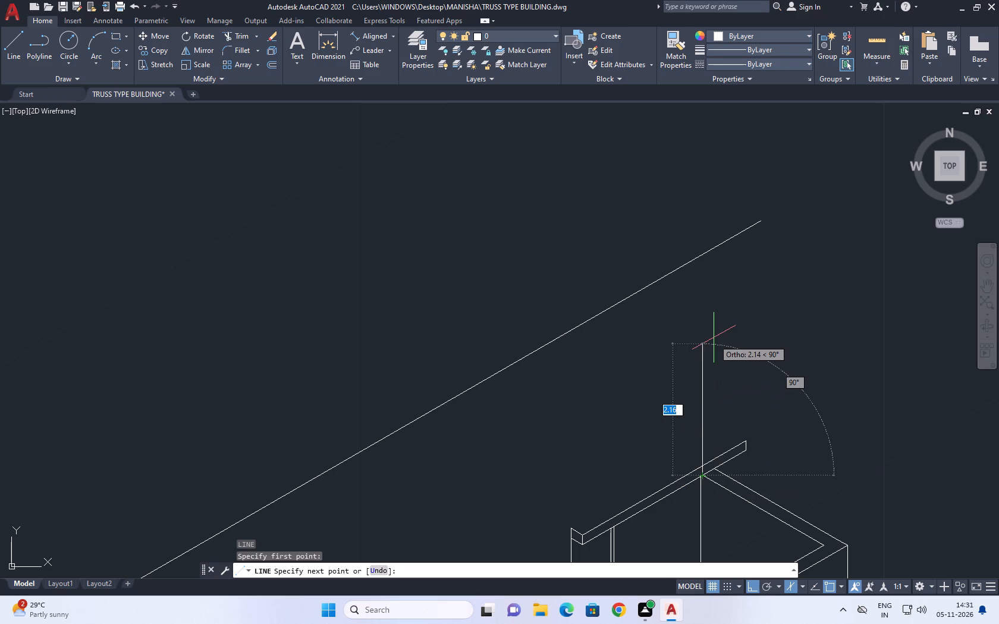
{"action": "key", "text": "space"}
{"action": "key", "text": "space"}
{"action": "scroll", "coordinate": [697, 486], "scroll_direction": "up", "scroll_amount": 3}
{"action": "left_click", "coordinate": [705, 453]}
{"action": "scroll", "coordinate": [682, 280], "scroll_direction": "down", "scroll_amount": 2}
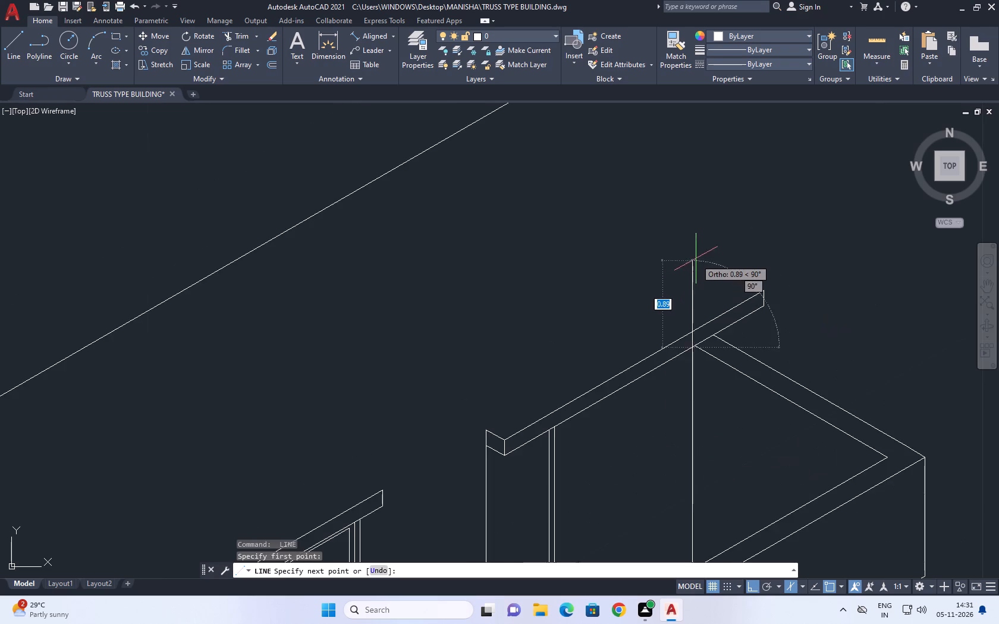
{"action": "middle_click_drag", "start_coordinate": [697, 257], "coordinate": [704, 311]}
{"action": "left_click", "coordinate": [699, 226]}
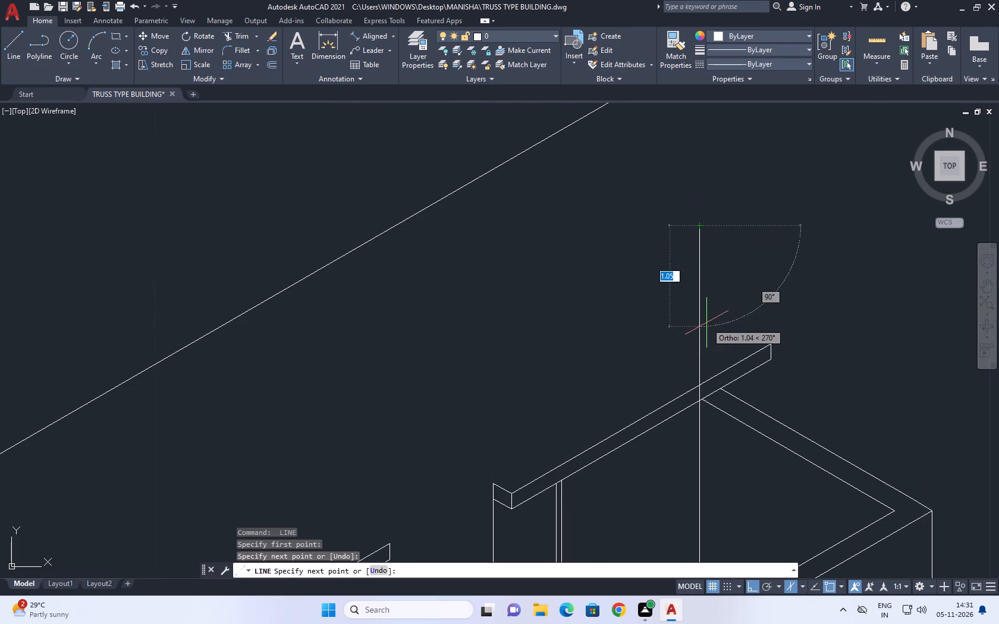
{"action": "key", "text": "Escape"}
Trim the piece of the new vertical line that crosses the narrow panel's top band.
{"action": "key", "text": "t"}
{"action": "key", "text": "r"}
{"action": "key", "text": "space"}
{"action": "left_click", "coordinate": [698, 395]}
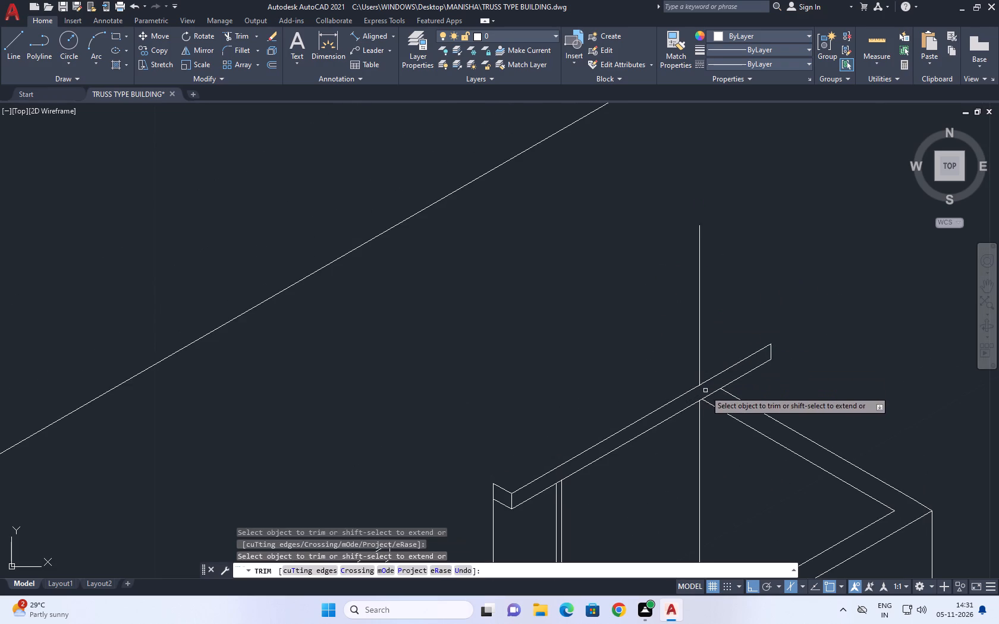
{"action": "left_click", "coordinate": [708, 390]}
{"action": "key", "text": "space"}
{"action": "left_click", "coordinate": [696, 394]}
{"action": "left_click_drag", "start_coordinate": [711, 458], "coordinate": [709, 464]}
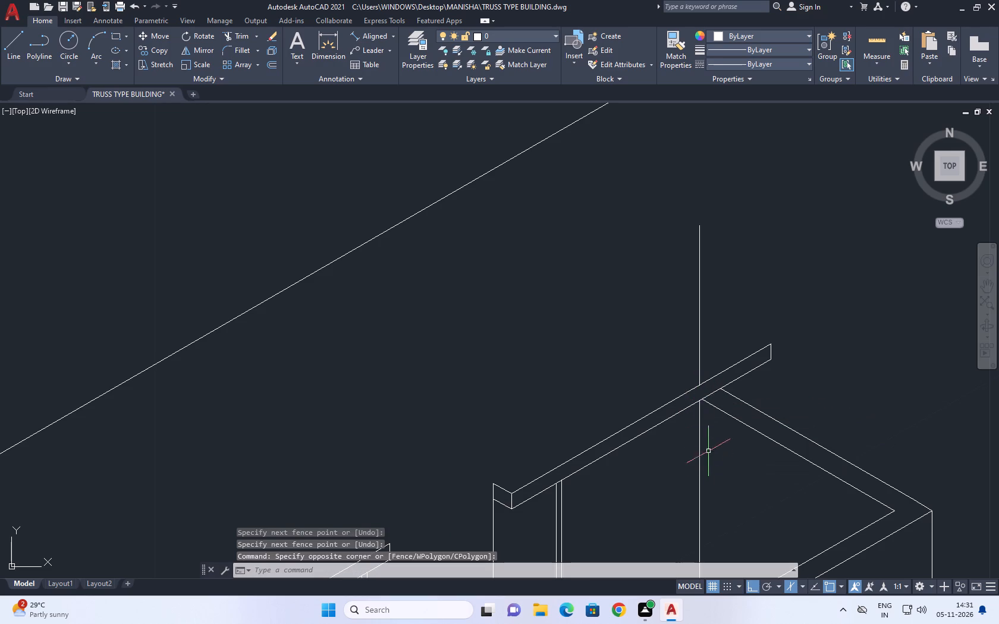
{"action": "left_click", "coordinate": [689, 336]}
{"action": "left_click_drag", "start_coordinate": [717, 405], "coordinate": [714, 412]}
Move the long loose sloping line straight down about 1.79 to the top of the vertical line.
{"action": "scroll", "coordinate": [725, 392], "scroll_direction": "down", "scroll_amount": 2}
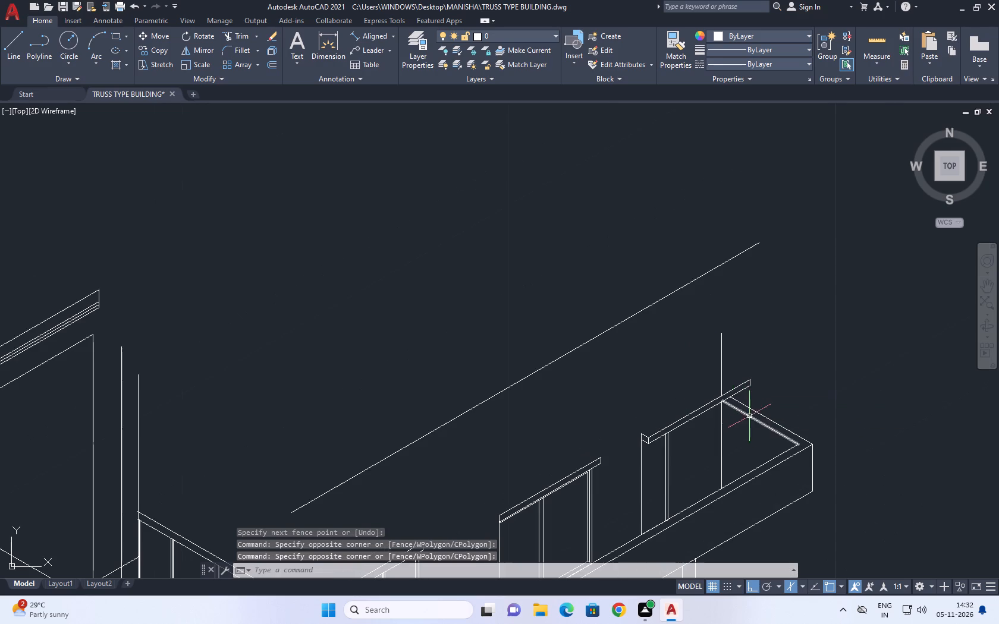
{"action": "middle_click_drag", "start_coordinate": [750, 409], "coordinate": [743, 439]}
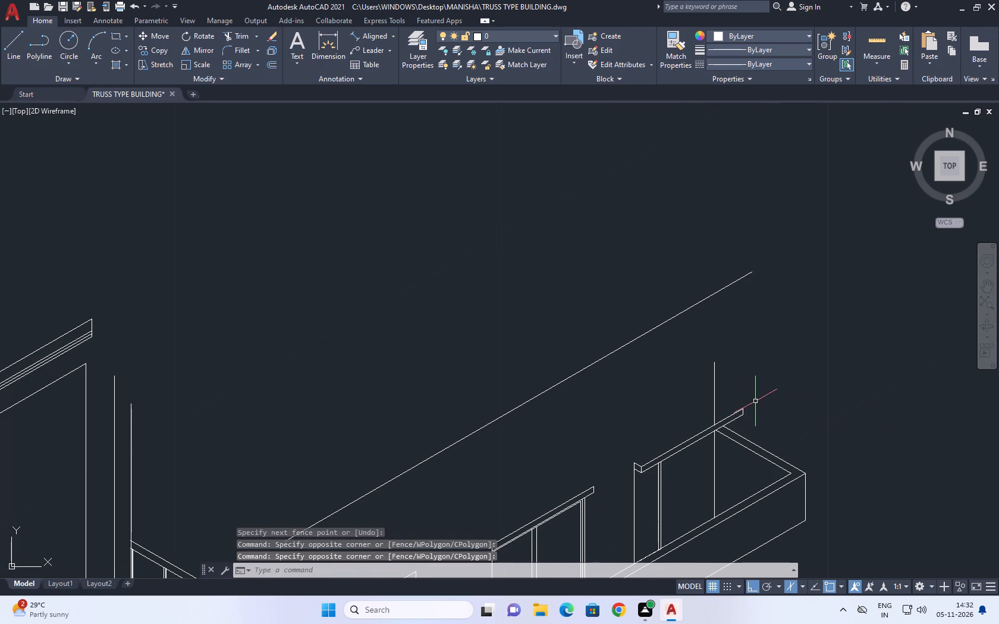
{"action": "middle_click_drag", "start_coordinate": [753, 421], "coordinate": [758, 391]}
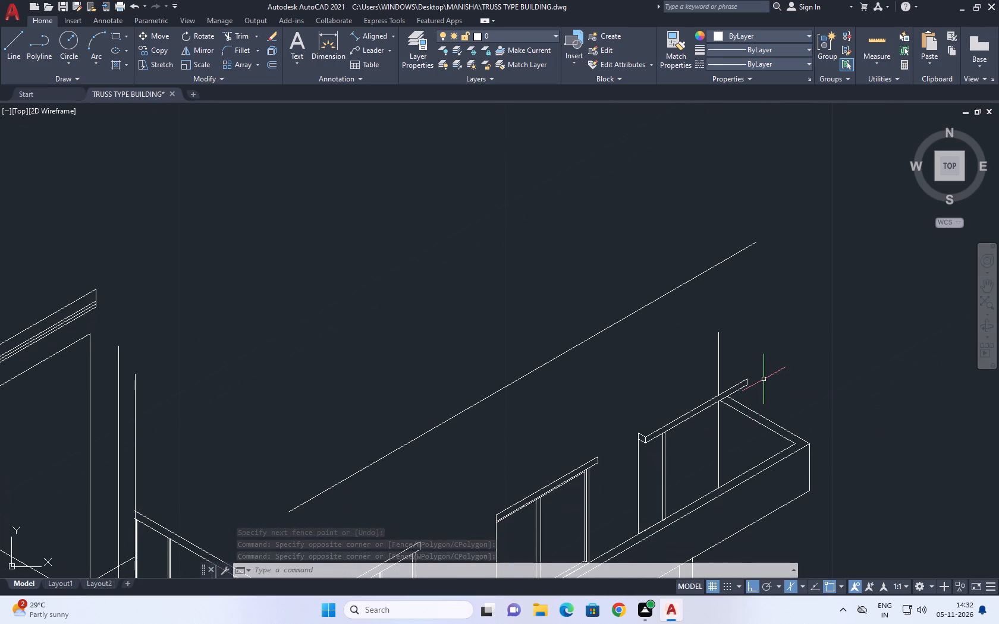
{"action": "scroll", "coordinate": [766, 376], "scroll_direction": "down", "scroll_amount": 1}
{"action": "left_click", "coordinate": [618, 379]}
{"action": "left_click", "coordinate": [623, 352]}
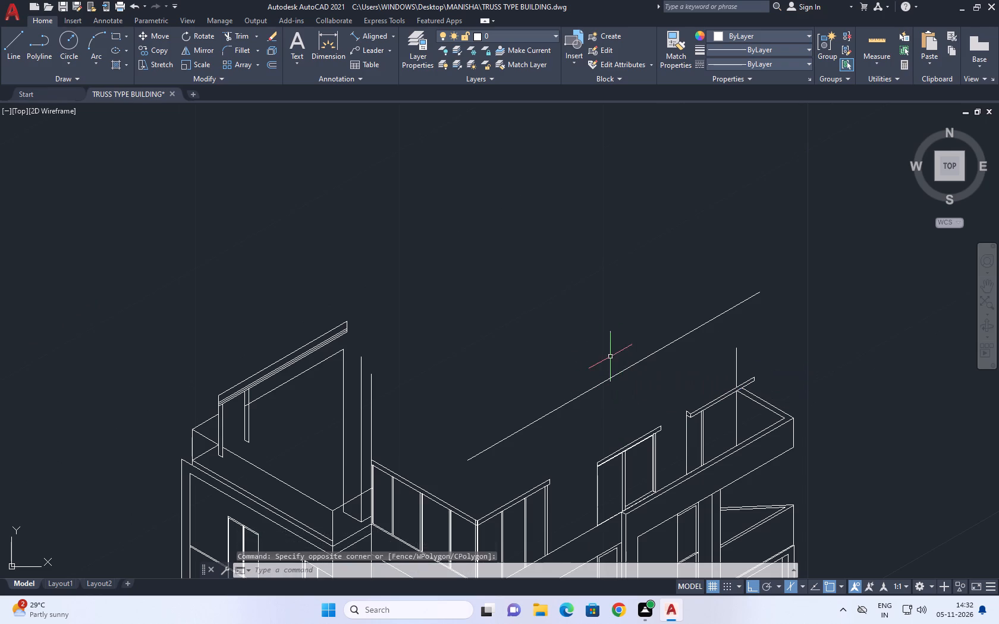
{"action": "left_click_drag", "start_coordinate": [624, 390], "coordinate": [620, 359]}
{"action": "left_click", "coordinate": [593, 317]}
{"action": "right_click_drag", "start_coordinate": [580, 261], "coordinate": [577, 256]}
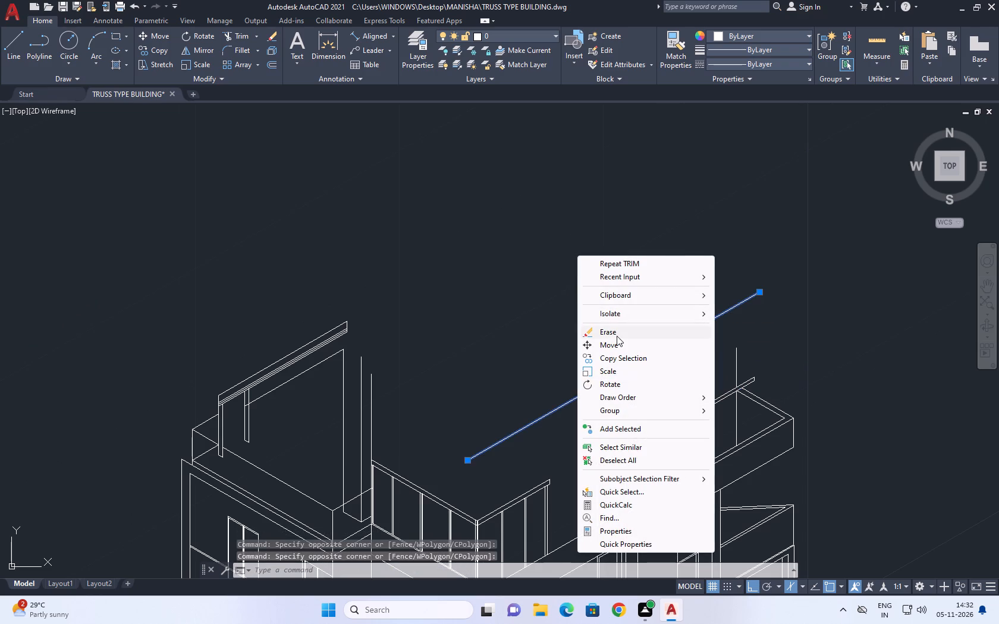
{"action": "left_click", "coordinate": [615, 347]}
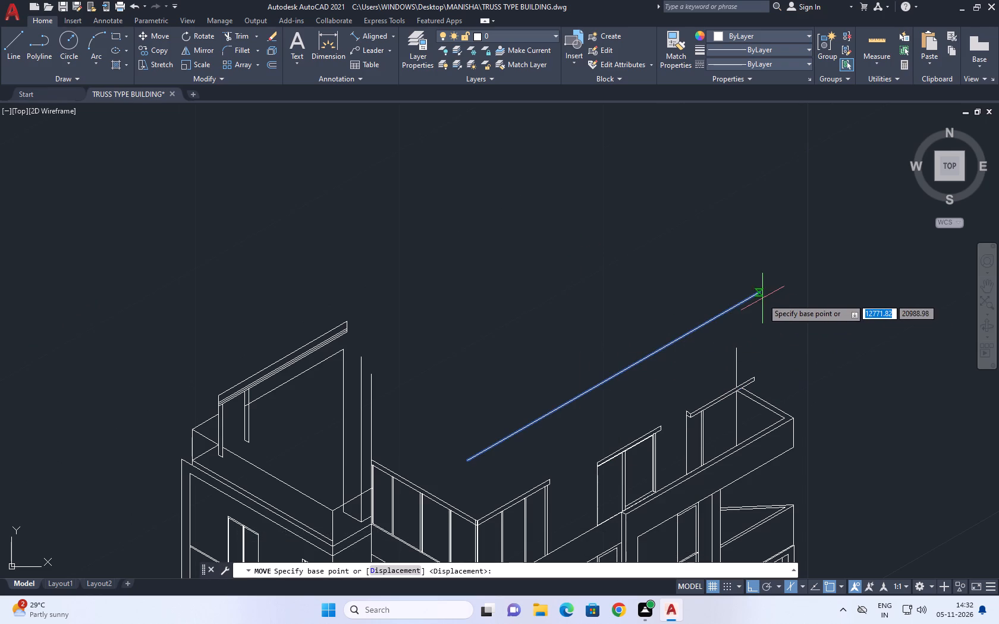
{"action": "left_click", "coordinate": [762, 293]}
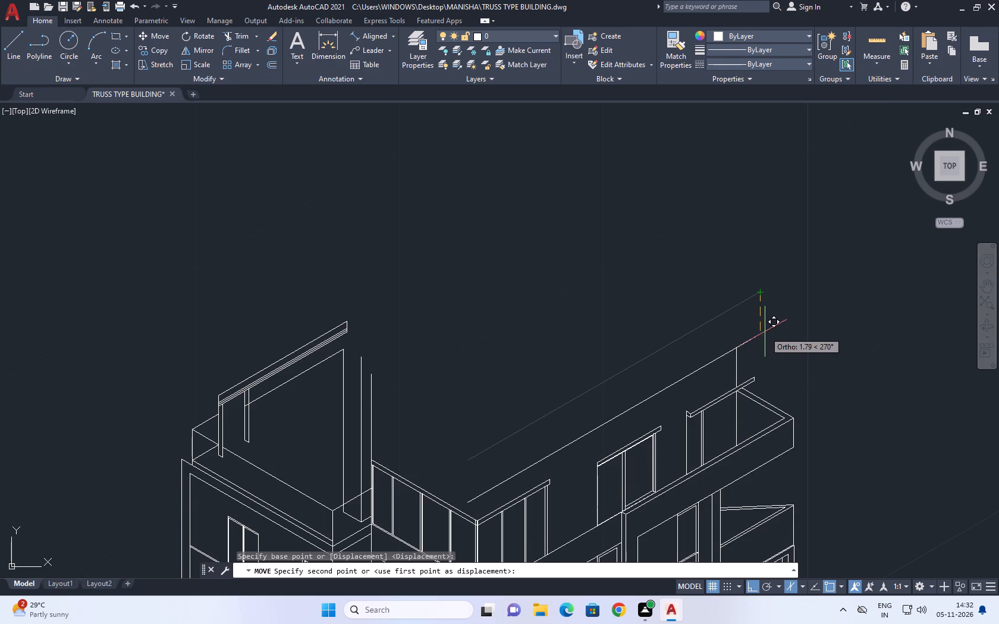
{"action": "left_click", "coordinate": [766, 331]}
Move the long sloping roof line straight down again so it crosses the far vertical line below its upper end.
{"action": "scroll", "coordinate": [714, 398], "scroll_direction": "up", "scroll_amount": 1}
{"action": "left_click_drag", "start_coordinate": [714, 380], "coordinate": [703, 351]}
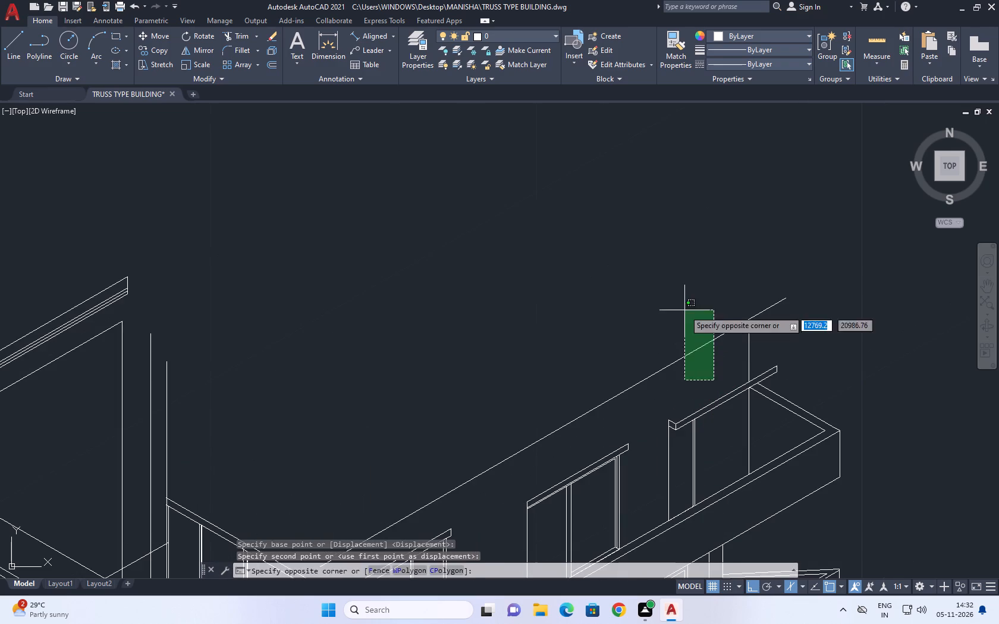
{"action": "left_click", "coordinate": [684, 309]}
{"action": "middle_click_drag", "start_coordinate": [654, 352], "coordinate": [659, 270]}
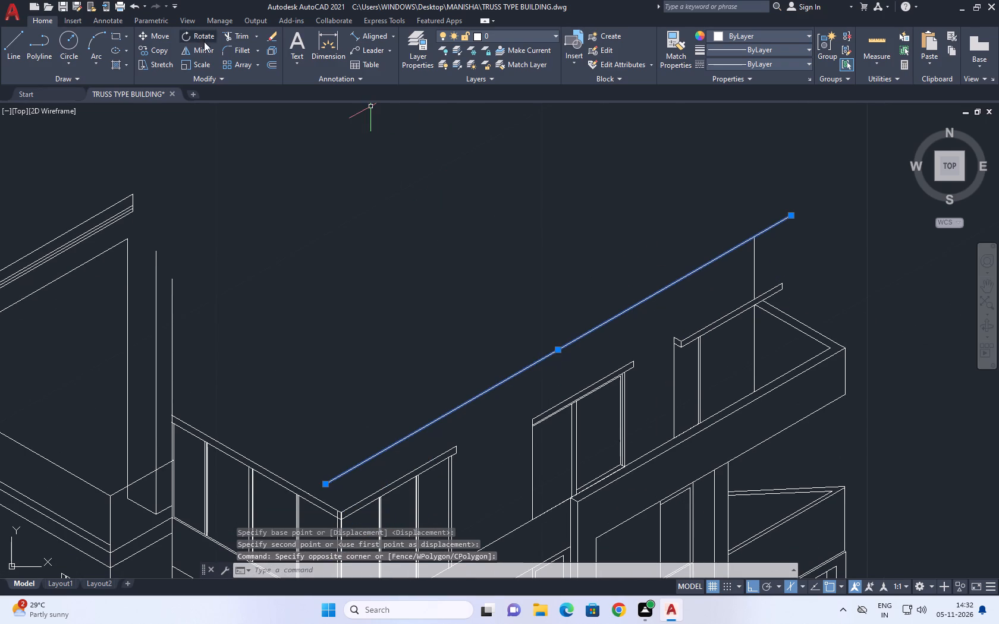
{"action": "left_click", "coordinate": [158, 36]}
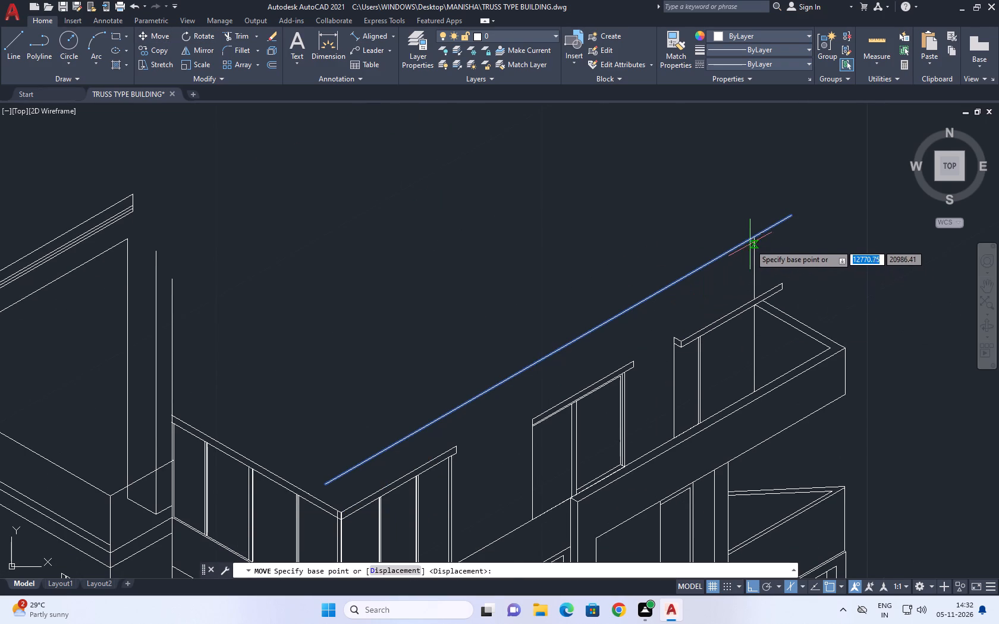
{"action": "left_click", "coordinate": [755, 238]}
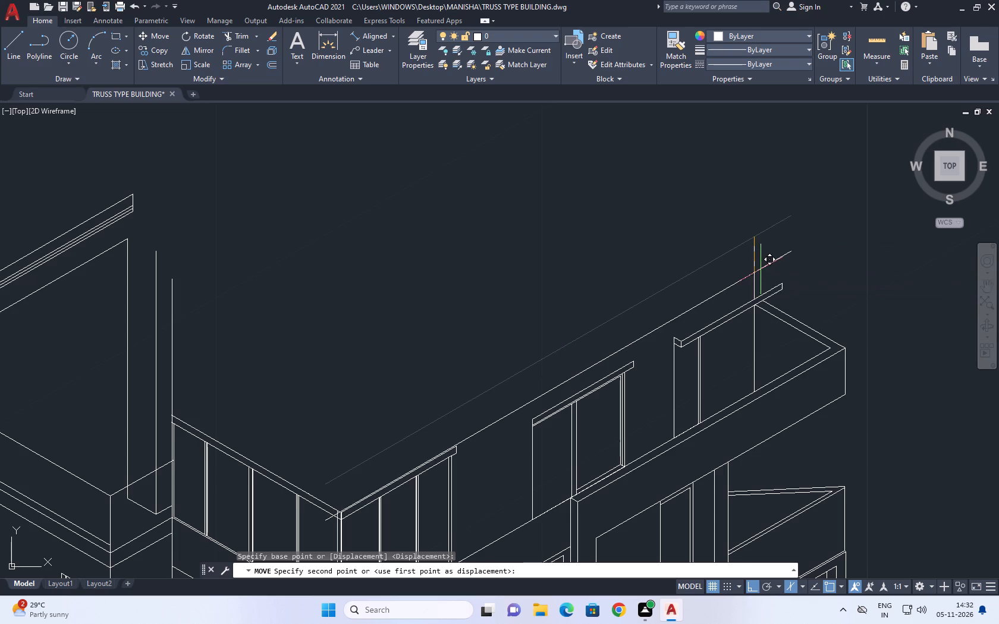
{"action": "left_click", "coordinate": [756, 270]}
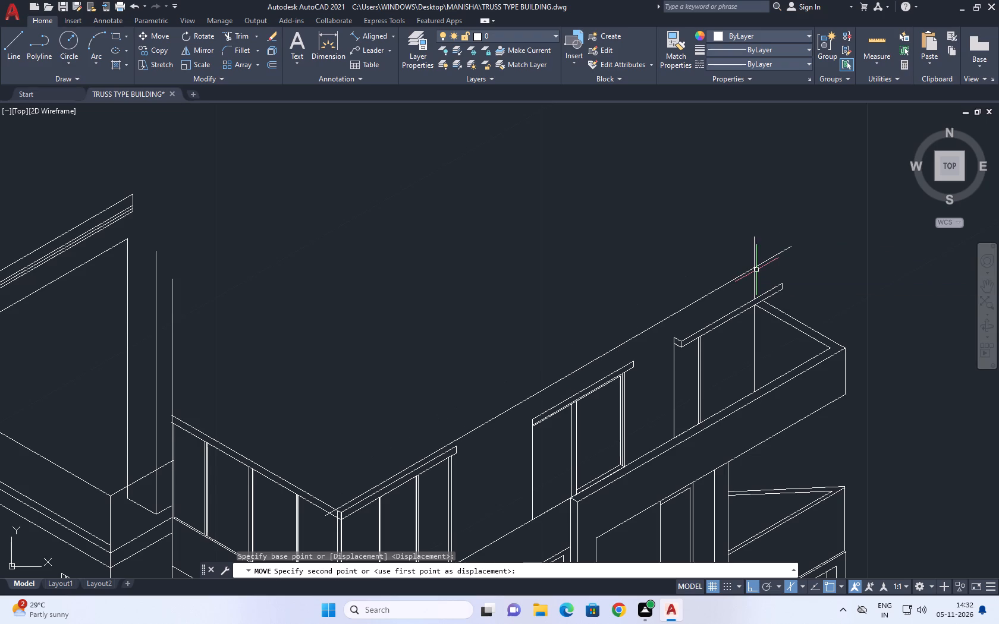
Trim the part of the far vertical line that rises above the long sloping roof line.
{"action": "scroll", "coordinate": [461, 389], "scroll_direction": "up", "scroll_amount": 1}
{"action": "middle_click_drag", "start_coordinate": [465, 388], "coordinate": [599, 275]}
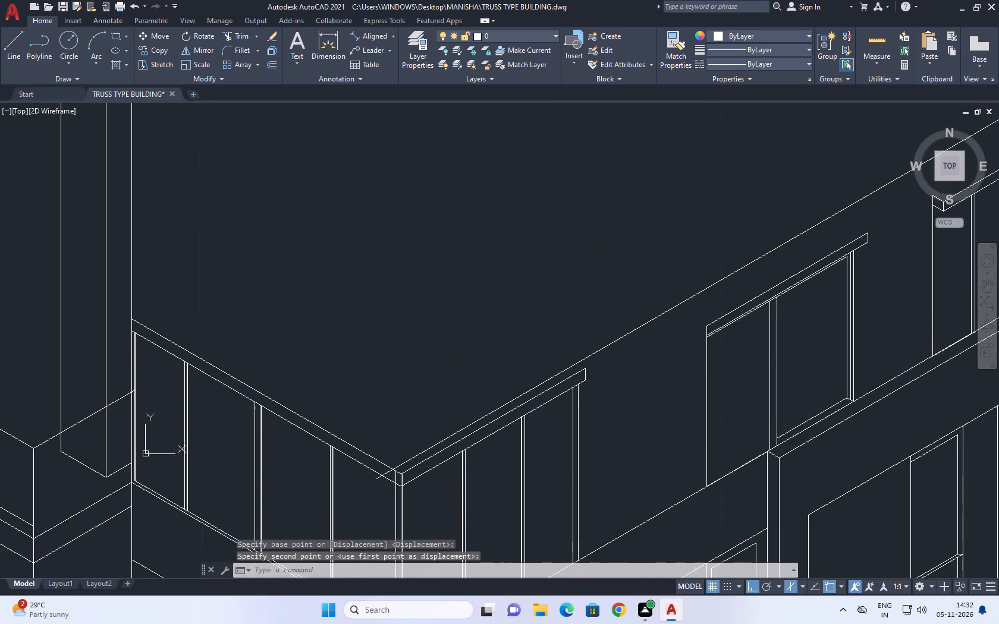
{"action": "scroll", "coordinate": [601, 306], "scroll_direction": "down", "scroll_amount": 2}
{"action": "middle_click_drag", "start_coordinate": [703, 314], "coordinate": [661, 306]}
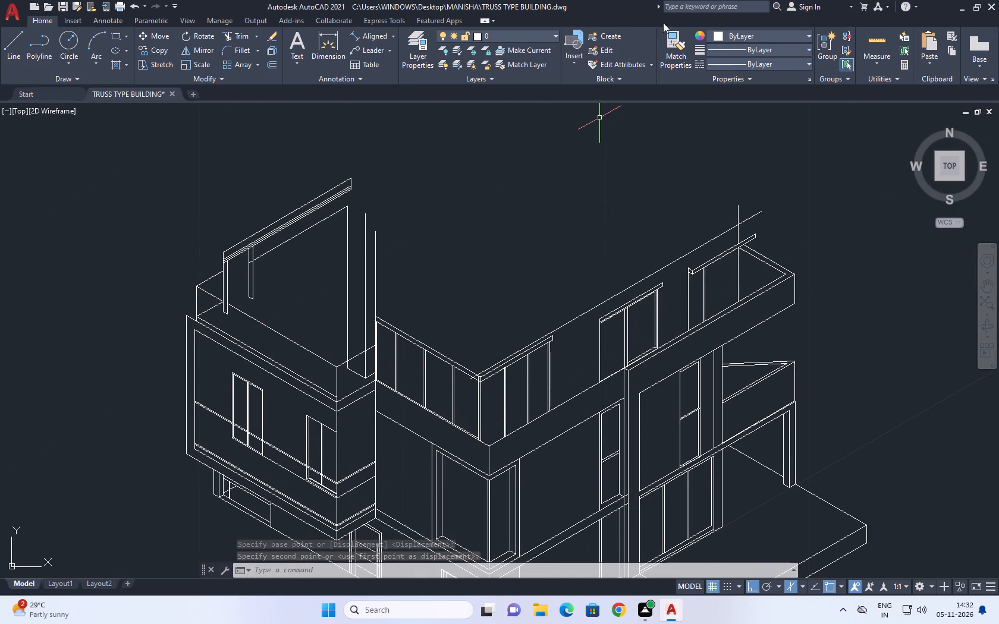
{"action": "left_click", "coordinate": [235, 34]}
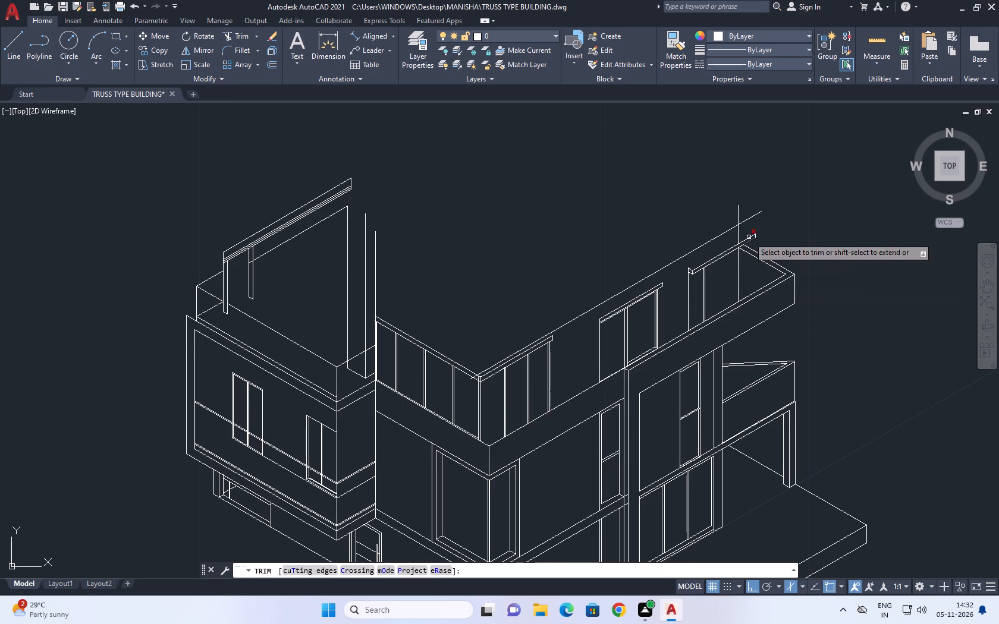
{"action": "left_click", "coordinate": [737, 218]}
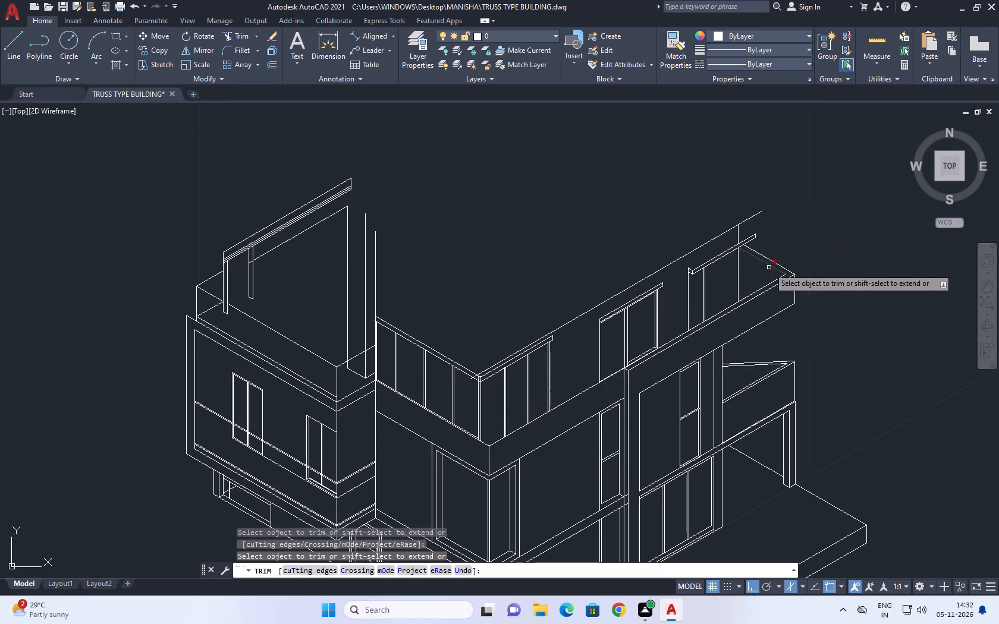
{"action": "middle_click_drag", "start_coordinate": [777, 275], "coordinate": [727, 335]}
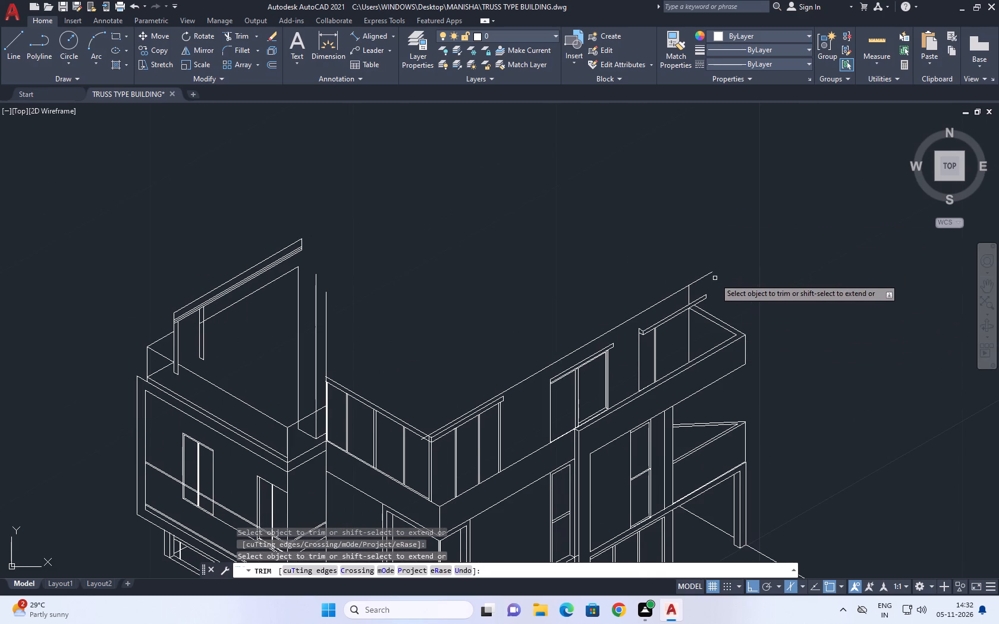
{"action": "right_click", "coordinate": [761, 238]}
{"action": "left_click", "coordinate": [790, 256]}
Examine the upper storey's window panels and roof lines around the building's front corner.
{"action": "middle_click_drag", "start_coordinate": [345, 466], "coordinate": [347, 466]}
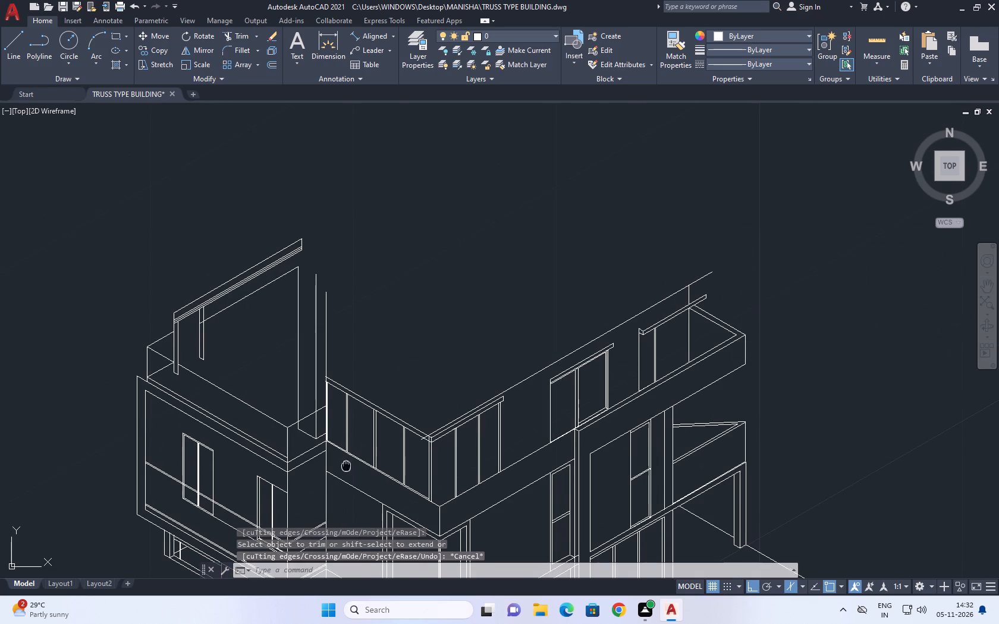
{"action": "middle_click_drag", "start_coordinate": [347, 466], "coordinate": [546, 408]}
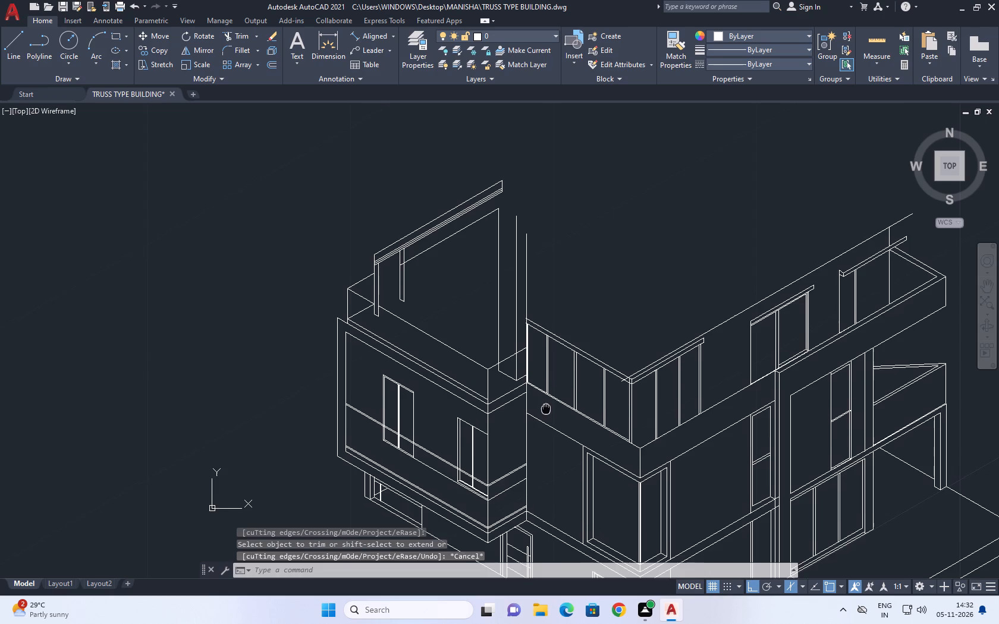
{"action": "middle_click_drag", "start_coordinate": [546, 408], "coordinate": [555, 435]}
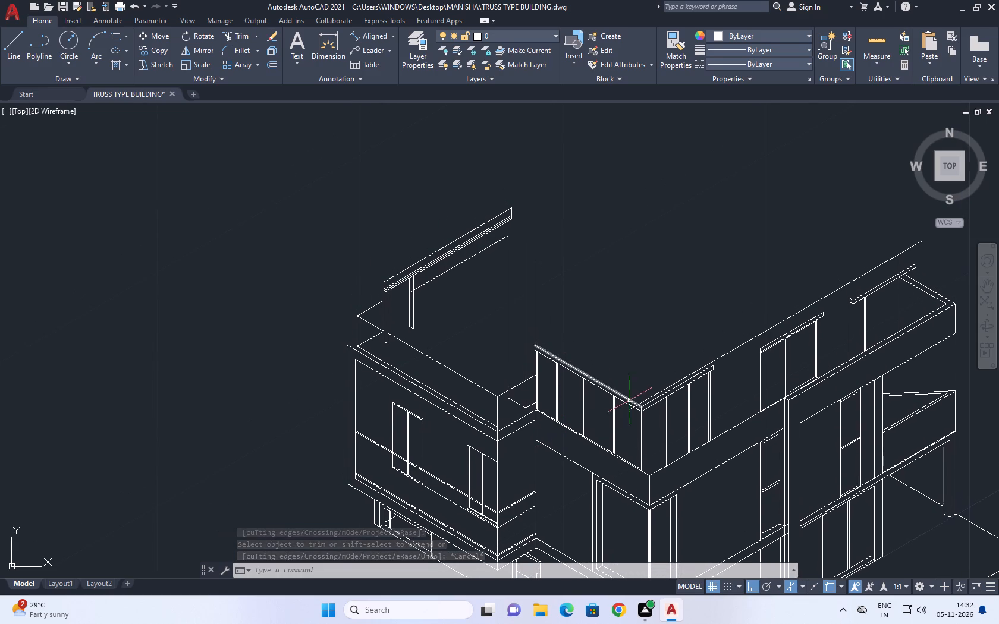
{"action": "scroll", "coordinate": [627, 405], "scroll_direction": "up", "scroll_amount": 1}
{"action": "middle_click_drag", "start_coordinate": [640, 438], "coordinate": [646, 430]}
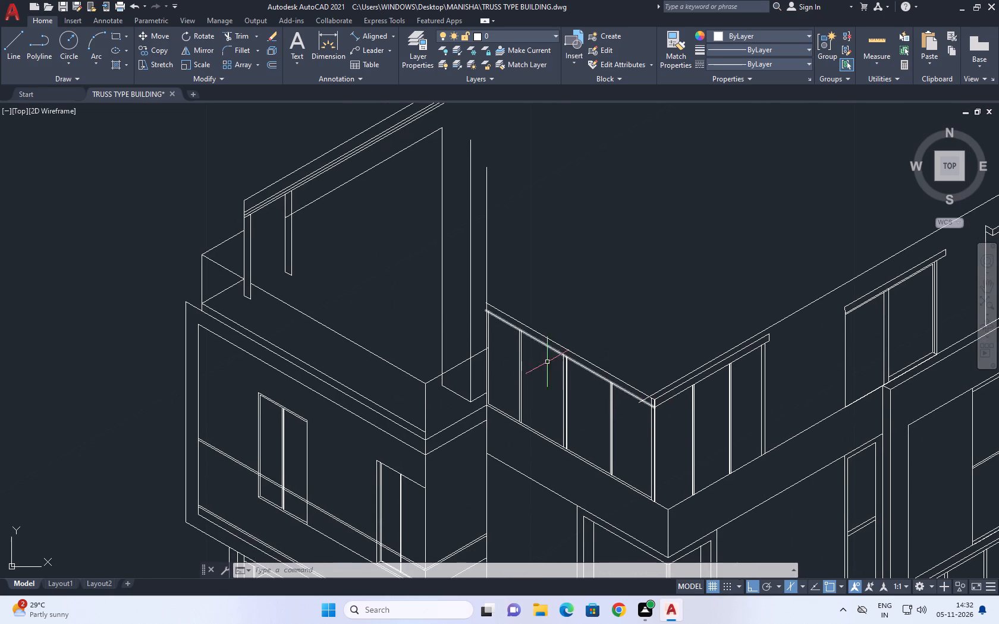
{"action": "scroll", "coordinate": [470, 299], "scroll_direction": "up", "scroll_amount": 2}
{"action": "scroll", "coordinate": [482, 300], "scroll_direction": "down", "scroll_amount": 6}
{"action": "scroll", "coordinate": [522, 333], "scroll_direction": "up", "scroll_amount": 1}
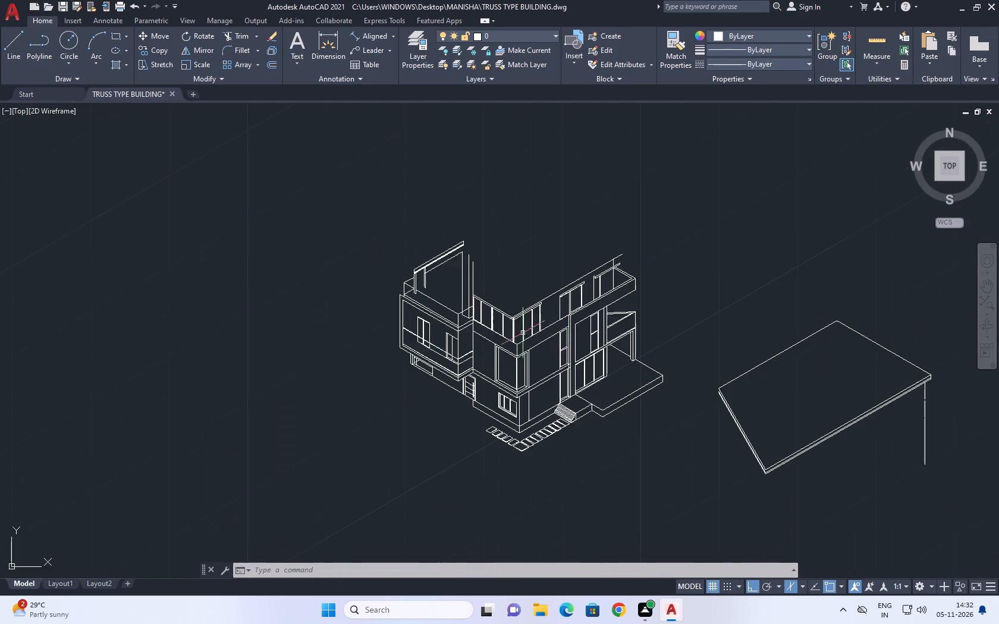
{"action": "scroll", "coordinate": [515, 320], "scroll_direction": "up", "scroll_amount": 2}
{"action": "middle_click_drag", "start_coordinate": [497, 305], "coordinate": [582, 393]}
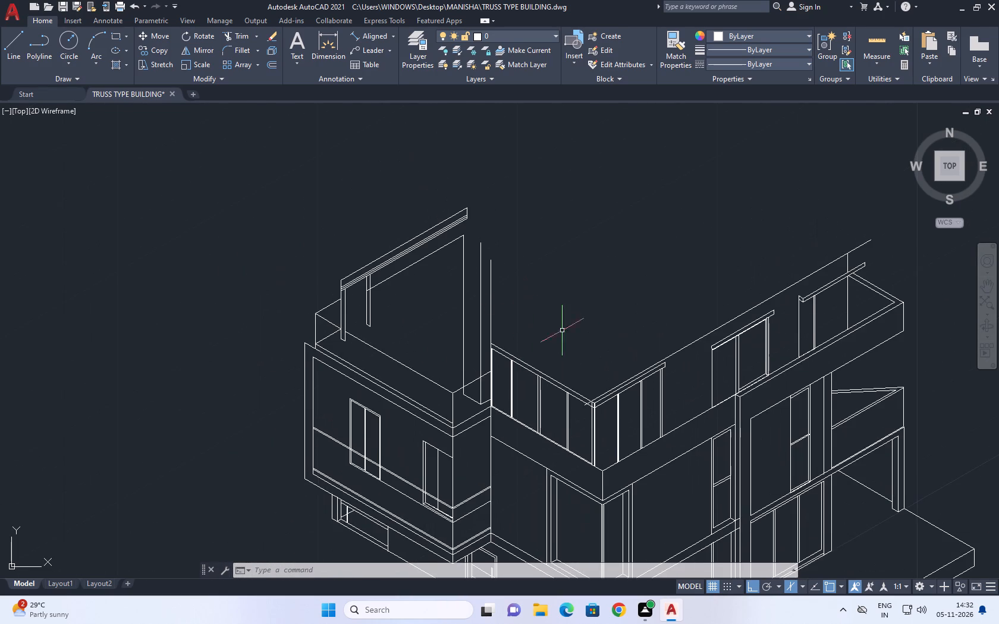
{"action": "scroll", "coordinate": [536, 331], "scroll_direction": "down", "scroll_amount": 2}
{"action": "middle_click_drag", "start_coordinate": [730, 436], "coordinate": [705, 398]}
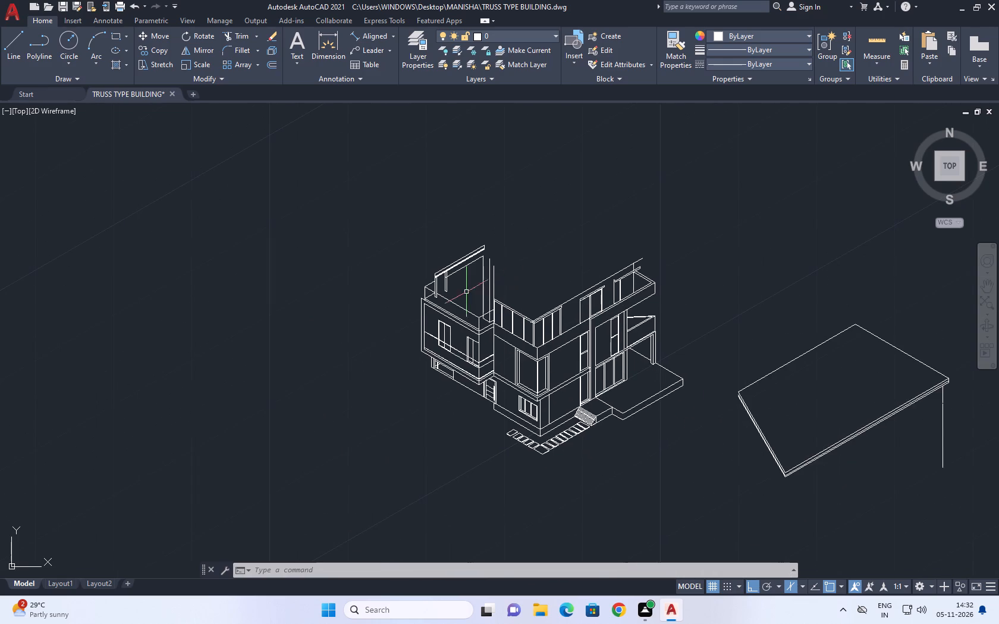
{"action": "scroll", "coordinate": [470, 291], "scroll_direction": "up", "scroll_amount": 2}
{"action": "middle_click_drag", "start_coordinate": [588, 339], "coordinate": [592, 348]}
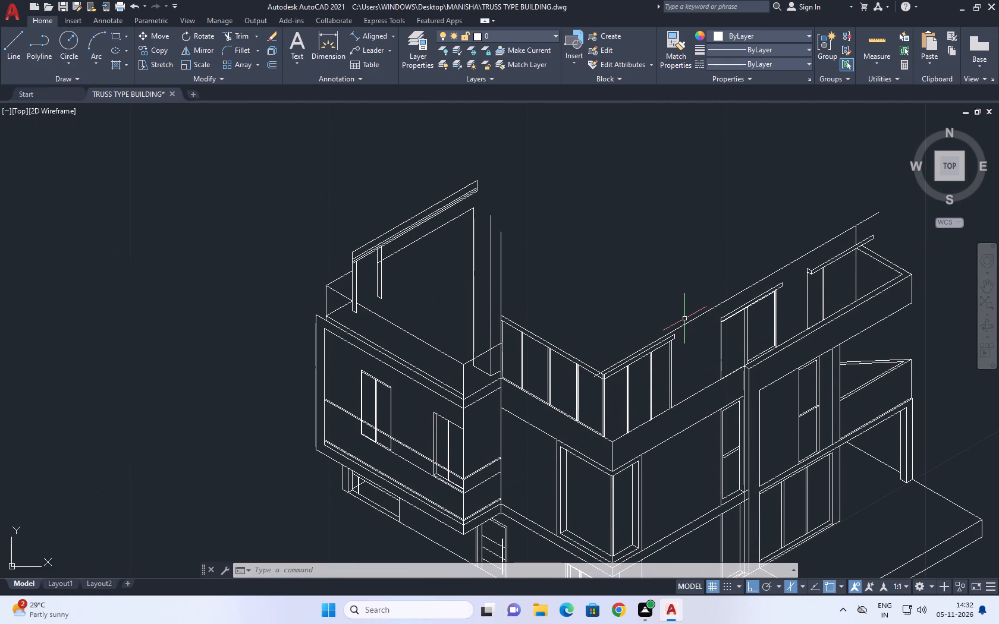
{"action": "middle_click_drag", "start_coordinate": [622, 373], "coordinate": [620, 333]}
{"action": "scroll", "coordinate": [622, 367], "scroll_direction": "up", "scroll_amount": 1}
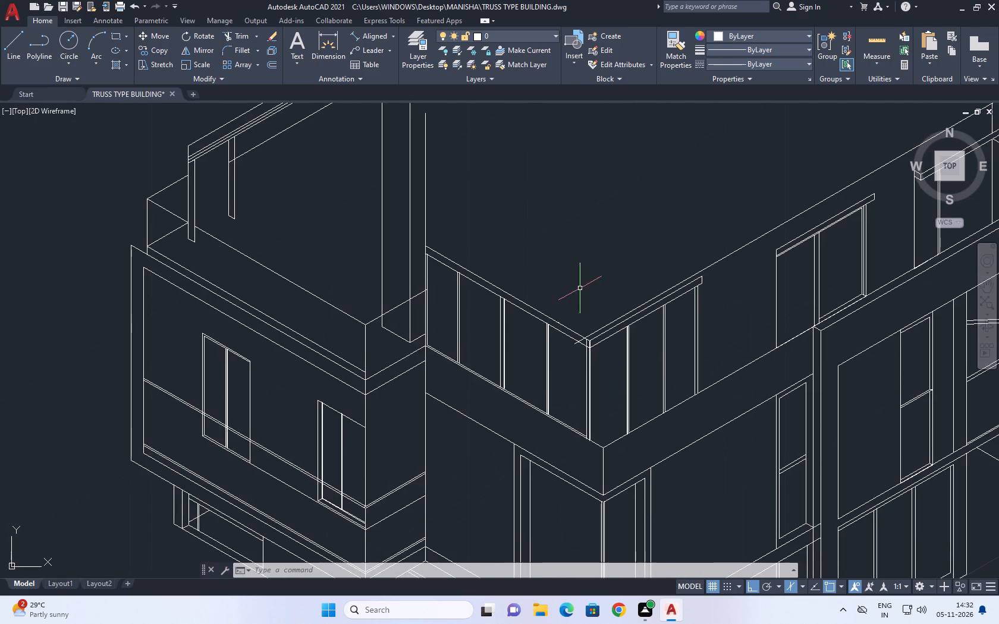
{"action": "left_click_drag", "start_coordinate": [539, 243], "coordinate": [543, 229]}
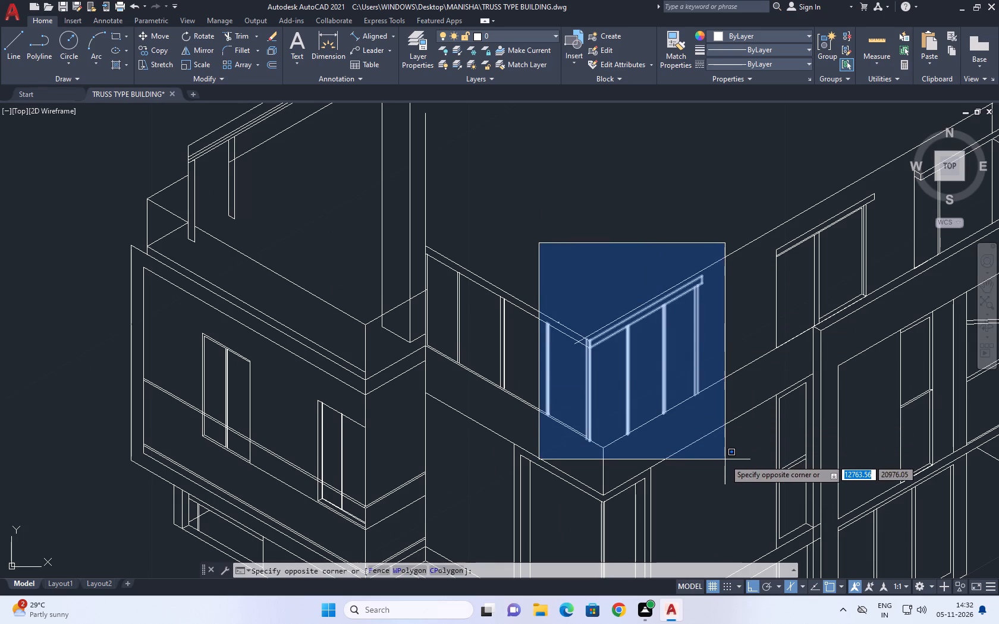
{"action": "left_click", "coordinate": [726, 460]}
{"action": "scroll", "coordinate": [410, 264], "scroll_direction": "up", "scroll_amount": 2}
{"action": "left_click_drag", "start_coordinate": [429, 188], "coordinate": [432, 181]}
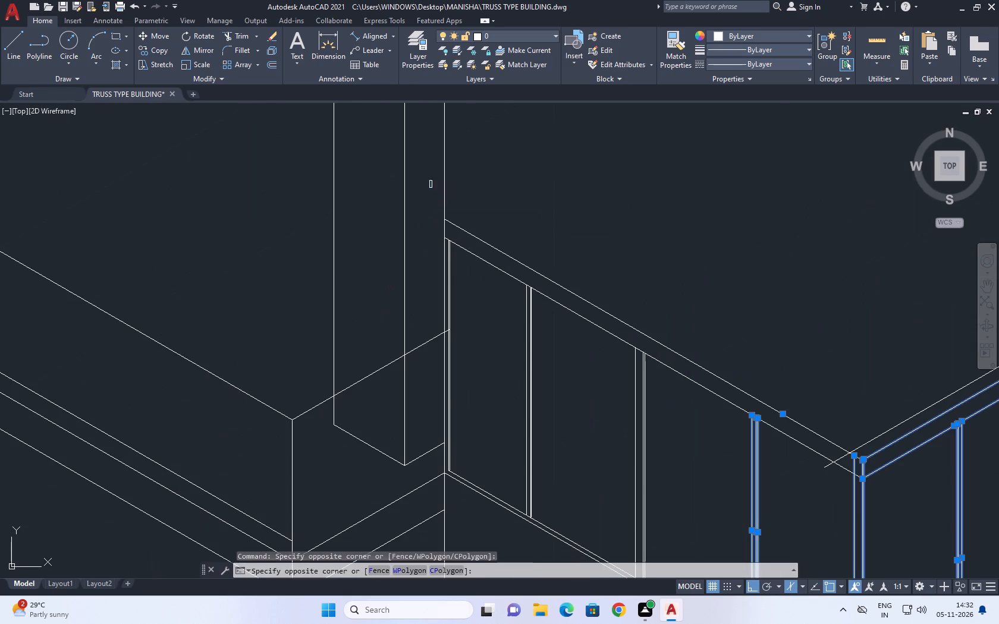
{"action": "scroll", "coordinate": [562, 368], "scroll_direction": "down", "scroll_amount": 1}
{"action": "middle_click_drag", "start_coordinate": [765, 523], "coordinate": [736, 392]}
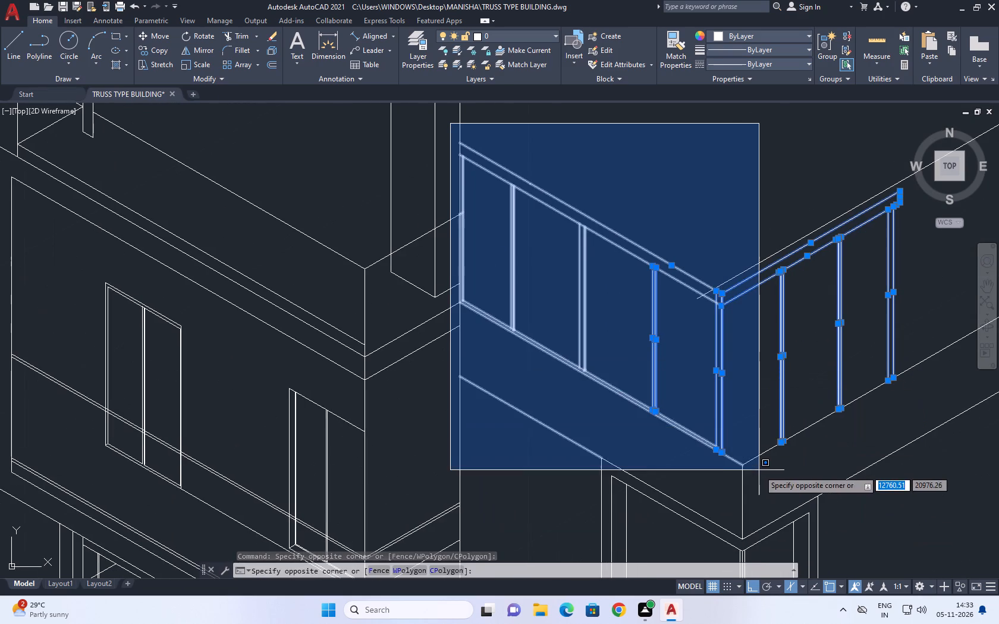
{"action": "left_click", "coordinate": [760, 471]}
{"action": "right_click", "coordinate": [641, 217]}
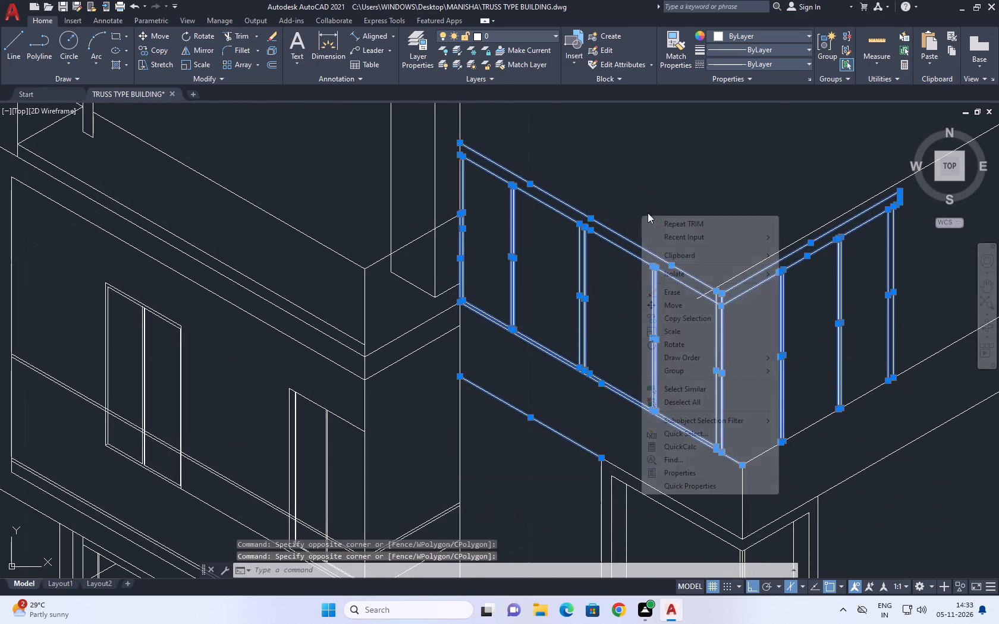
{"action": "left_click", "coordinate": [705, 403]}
Move the three-mullion corner window with its top rails and end cap straight down about 0.40, leaving the long roof line in place.
{"action": "middle_click_drag", "start_coordinate": [734, 395], "coordinate": [460, 419]}
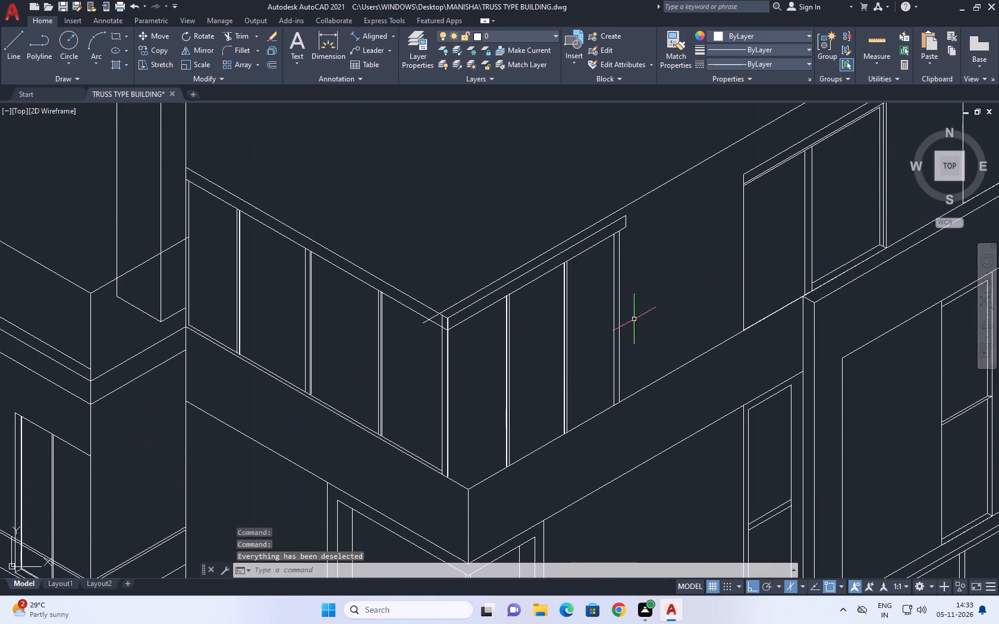
{"action": "left_click", "coordinate": [637, 316]}
{"action": "left_click", "coordinate": [559, 336]}
{"action": "left_click", "coordinate": [518, 339]}
{"action": "left_click_drag", "start_coordinate": [494, 359], "coordinate": [486, 366]}
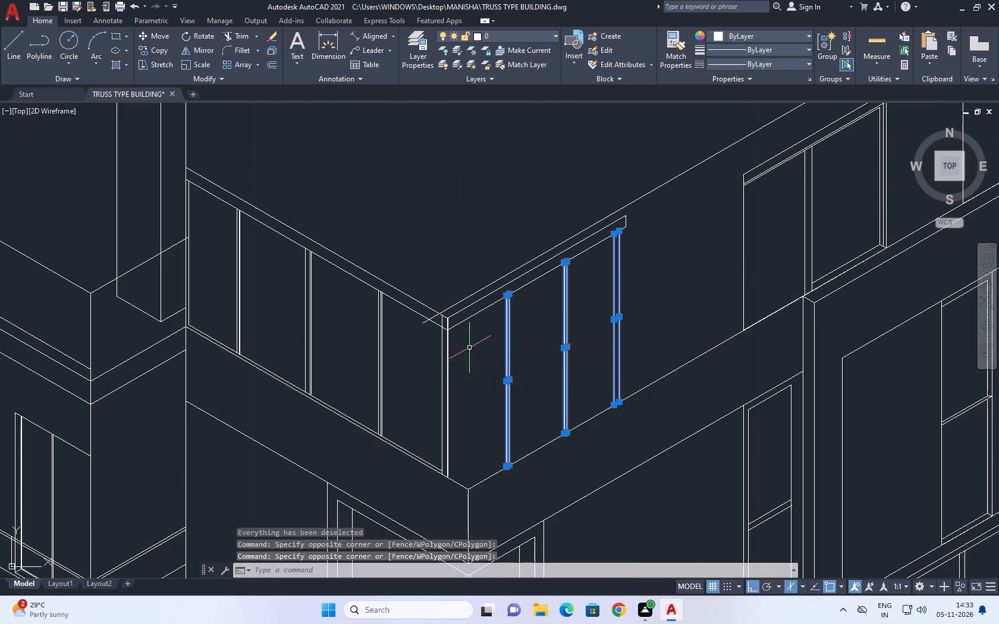
{"action": "left_click", "coordinate": [432, 270]}
{"action": "left_click", "coordinate": [580, 391]}
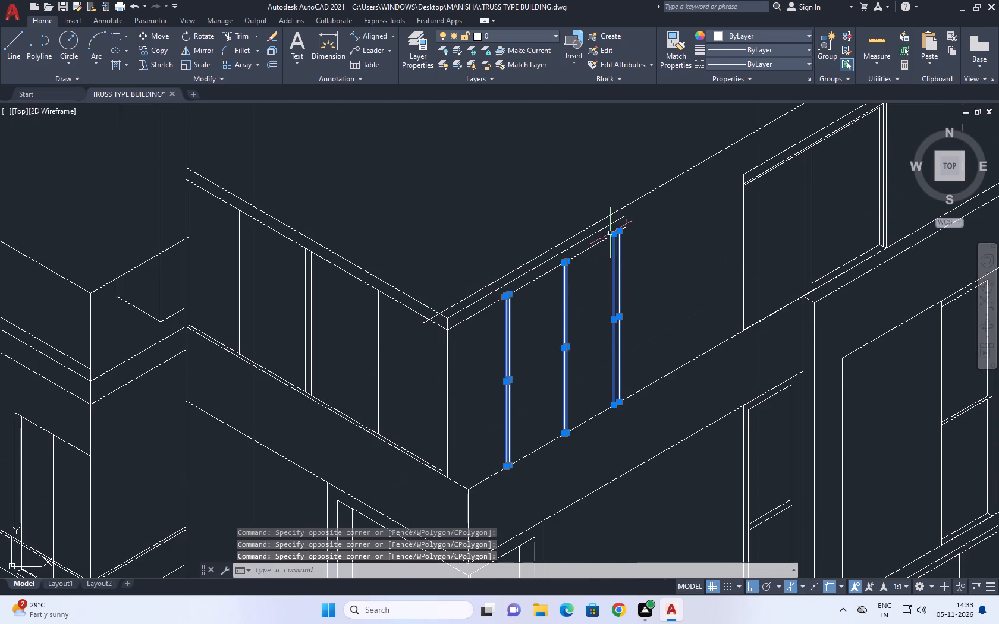
{"action": "scroll", "coordinate": [620, 226], "scroll_direction": "up", "scroll_amount": 3}
{"action": "left_click", "coordinate": [664, 193]}
{"action": "left_click_drag", "start_coordinate": [649, 222], "coordinate": [645, 234]}
{"action": "left_click", "coordinate": [655, 172]}
{"action": "left_click", "coordinate": [587, 300]}
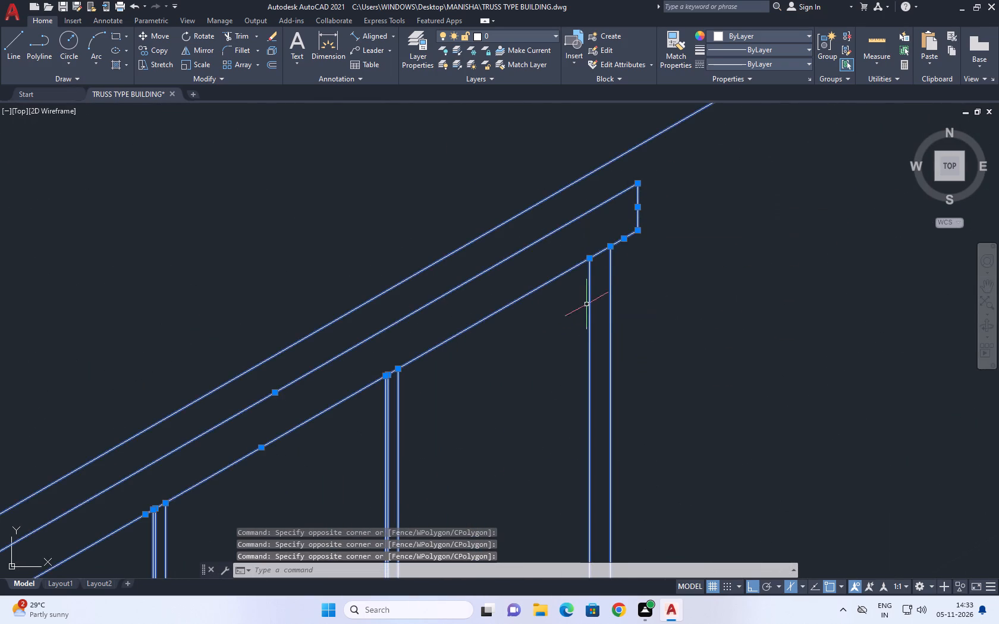
{"action": "scroll", "coordinate": [593, 317], "scroll_direction": "down", "scroll_amount": 4}
{"action": "middle_click_drag", "start_coordinate": [637, 289], "coordinate": [599, 358]}
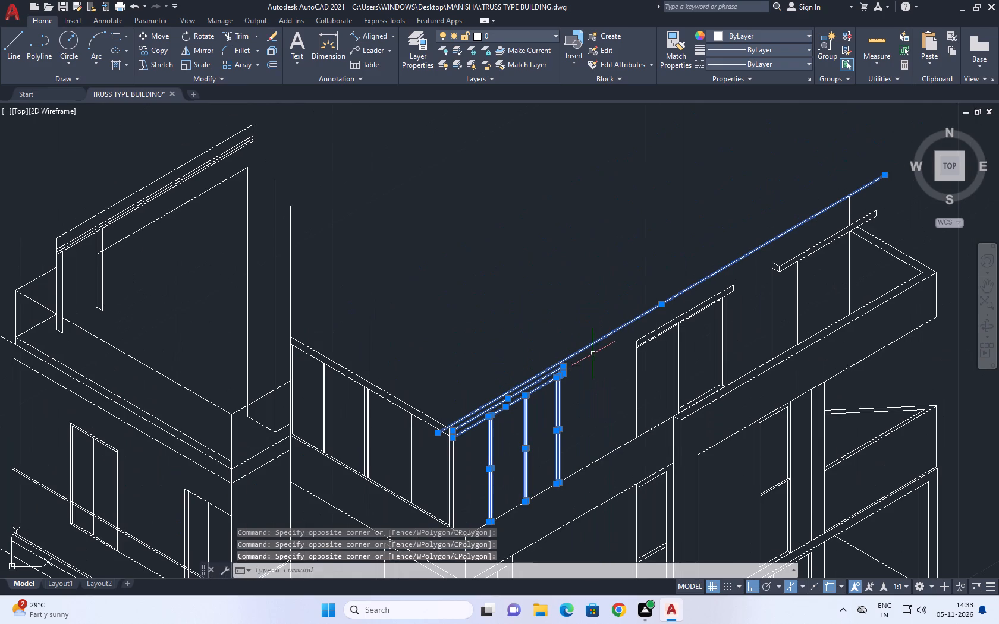
{"action": "left_click_drag", "start_coordinate": [618, 379], "coordinate": [586, 317], "text": "shift"}
{"action": "left_click", "coordinate": [562, 272]}
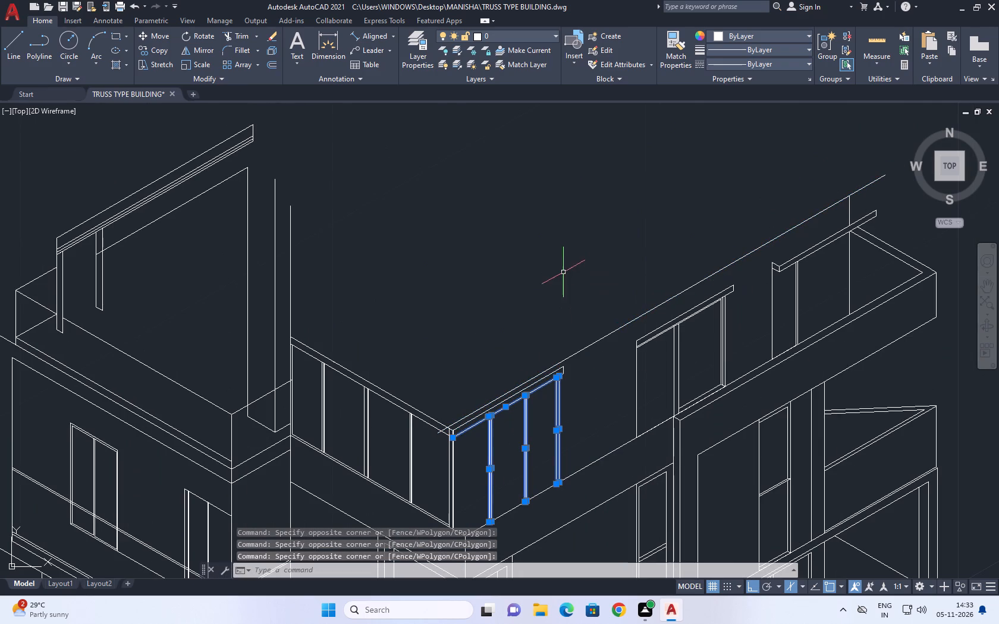
{"action": "scroll", "coordinate": [549, 414], "scroll_direction": "up", "scroll_amount": 1}
{"action": "middle_click_drag", "start_coordinate": [548, 415], "coordinate": [526, 338]}
{"action": "scroll", "coordinate": [475, 347], "scroll_direction": "up", "scroll_amount": 2}
{"action": "scroll", "coordinate": [400, 292], "scroll_direction": "up", "scroll_amount": 1}
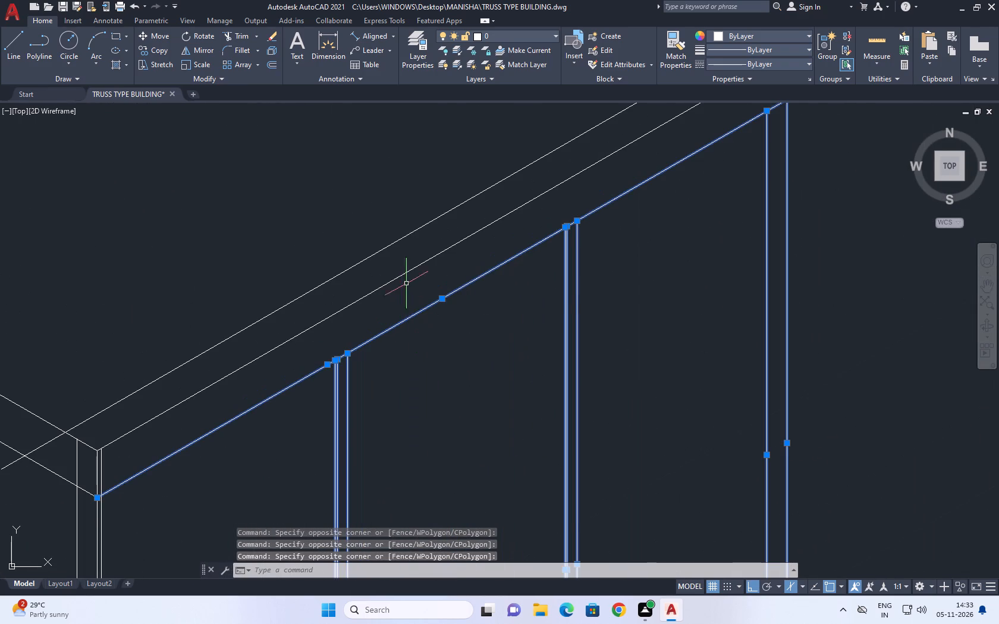
{"action": "left_click", "coordinate": [411, 285]}
{"action": "left_click", "coordinate": [394, 272]}
{"action": "scroll", "coordinate": [438, 279], "scroll_direction": "down", "scroll_amount": 1}
{"action": "middle_click_drag", "start_coordinate": [557, 283], "coordinate": [539, 372]}
{"action": "scroll", "coordinate": [743, 202], "scroll_direction": "down", "scroll_amount": 1}
{"action": "scroll", "coordinate": [648, 224], "scroll_direction": "up", "scroll_amount": 1}
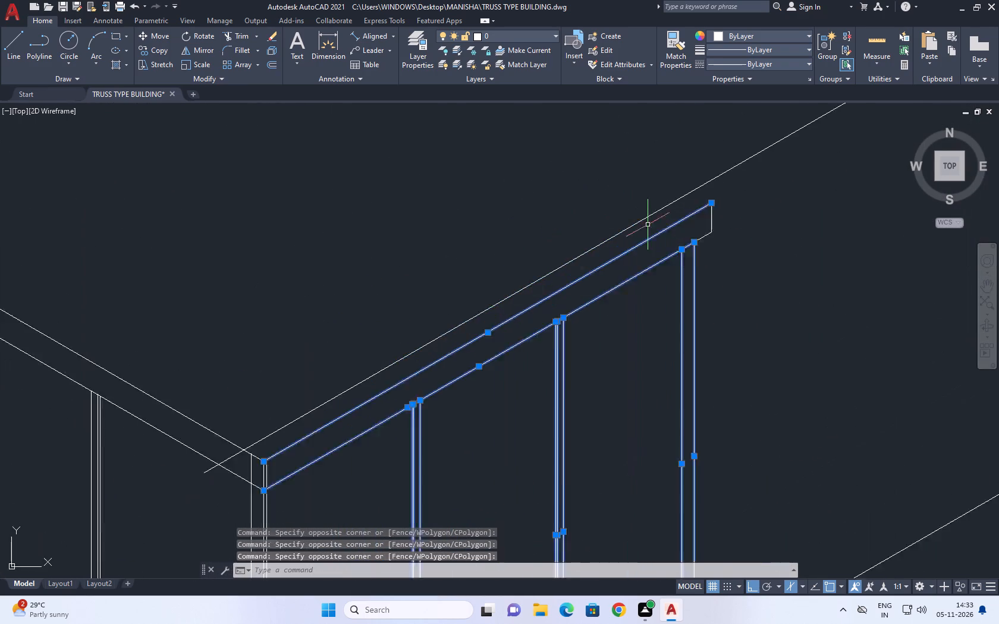
{"action": "scroll", "coordinate": [648, 225], "scroll_direction": "up", "scroll_amount": 2}
{"action": "scroll", "coordinate": [731, 210], "scroll_direction": "up", "scroll_amount": 2}
{"action": "left_click", "coordinate": [761, 185]}
{"action": "left_click_drag", "start_coordinate": [690, 314], "coordinate": [686, 326]}
{"action": "scroll", "coordinate": [687, 319], "scroll_direction": "down", "scroll_amount": 2}
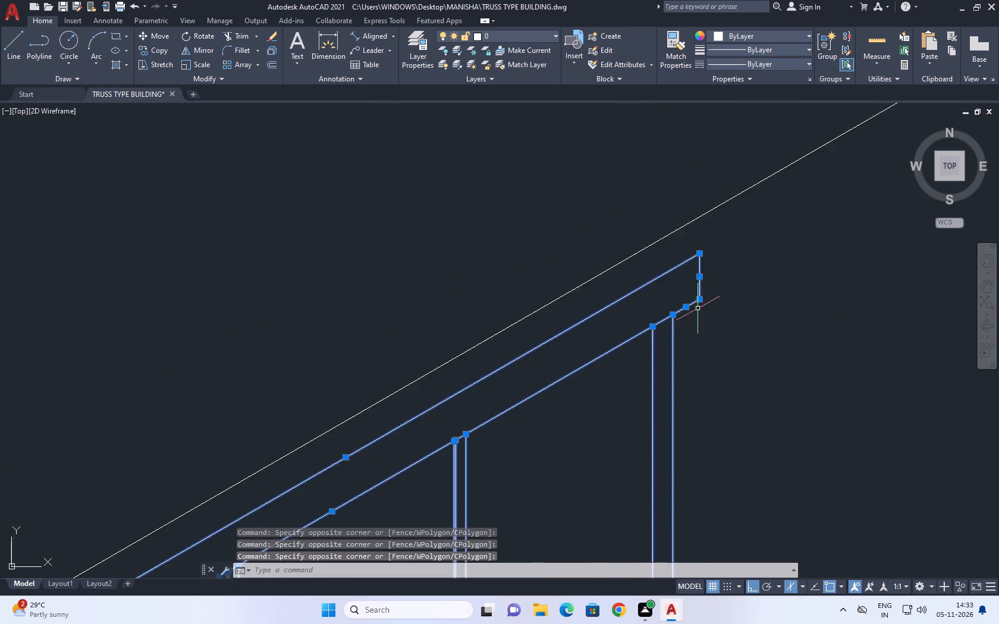
{"action": "scroll", "coordinate": [699, 307], "scroll_direction": "down", "scroll_amount": 3}
{"action": "middle_click_drag", "start_coordinate": [676, 361], "coordinate": [703, 244]}
{"action": "scroll", "coordinate": [428, 371], "scroll_direction": "up", "scroll_amount": 1}
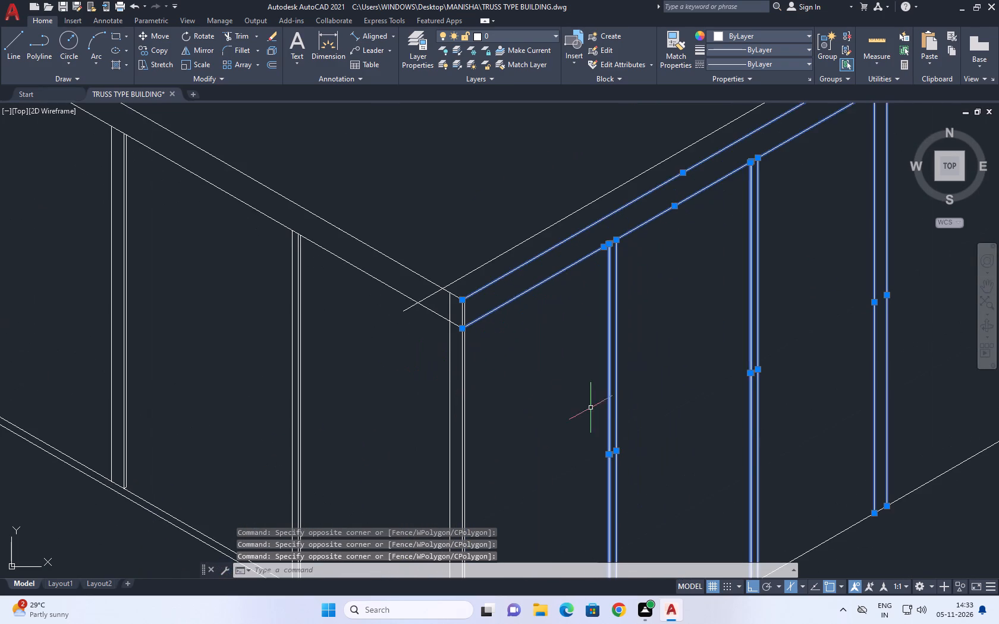
{"action": "middle_click_drag", "start_coordinate": [617, 428], "coordinate": [579, 329]}
{"action": "middle_click_drag", "start_coordinate": [626, 450], "coordinate": [587, 305]}
{"action": "scroll", "coordinate": [576, 254], "scroll_direction": "down", "scroll_amount": 4}
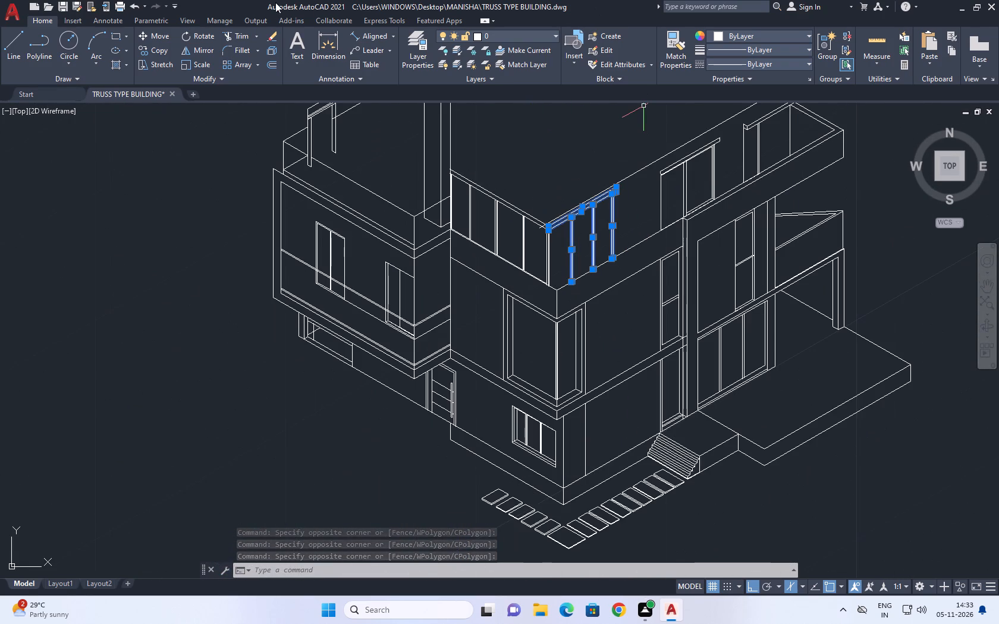
{"action": "left_click", "coordinate": [164, 35]}
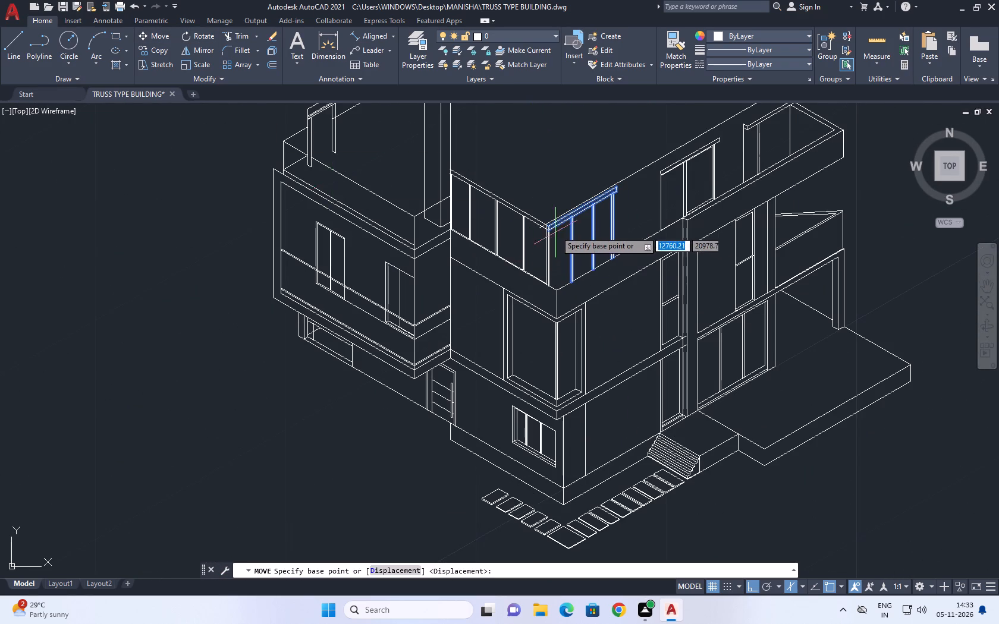
{"action": "scroll", "coordinate": [555, 227], "scroll_direction": "up", "scroll_amount": 4}
{"action": "left_click", "coordinate": [586, 197]}
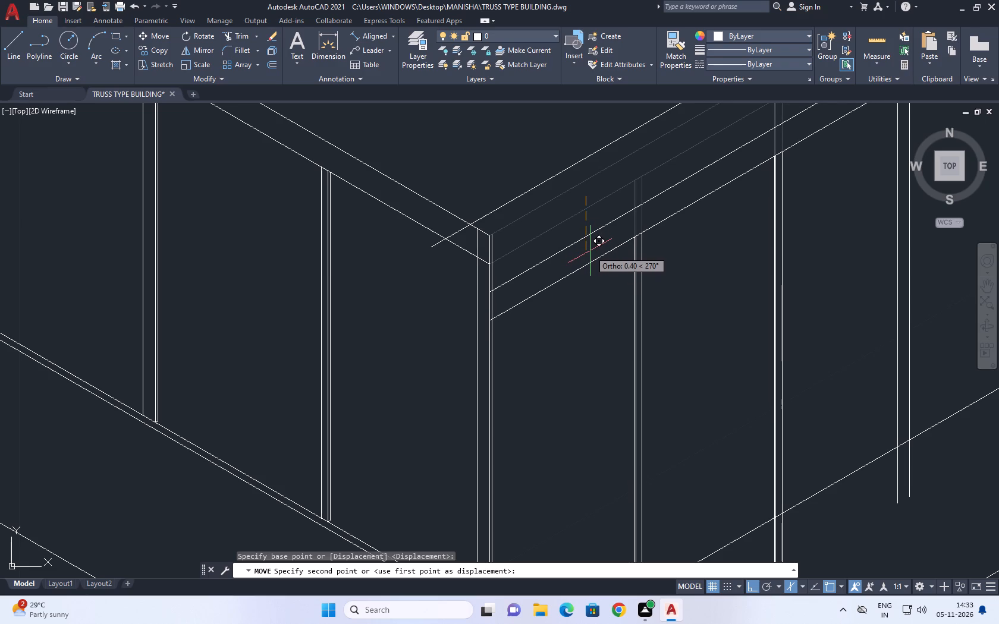
{"action": "left_click", "coordinate": [590, 251]}
Erase the tiny stray object in the empty area above the lowered corner window's top rail.
{"action": "scroll", "coordinate": [587, 245], "scroll_direction": "down", "scroll_amount": 1}
{"action": "middle_click_drag", "start_coordinate": [617, 287], "coordinate": [646, 273]}
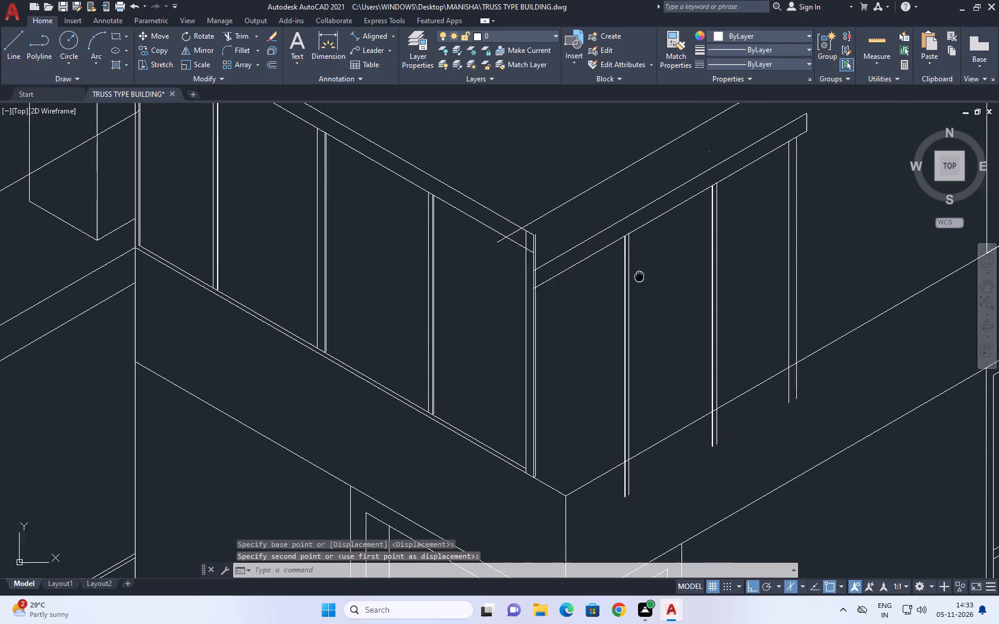
{"action": "middle_click_drag", "start_coordinate": [646, 273], "coordinate": [668, 259]}
{"action": "middle_click_drag", "start_coordinate": [535, 210], "coordinate": [566, 291]}
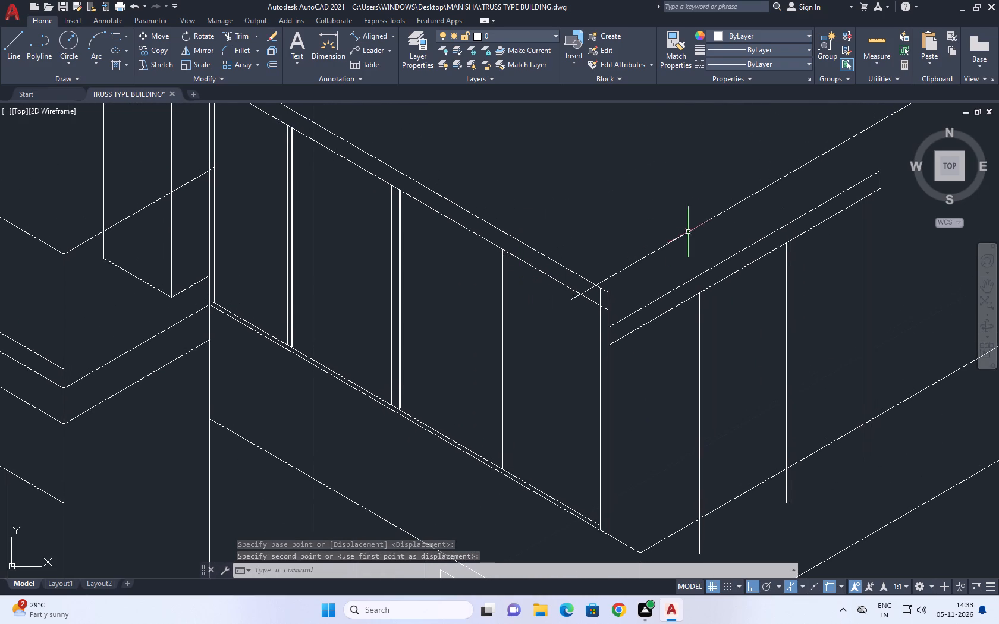
{"action": "scroll", "coordinate": [779, 206], "scroll_direction": "up", "scroll_amount": 7}
{"action": "middle_click_drag", "start_coordinate": [791, 226], "coordinate": [599, 263]}
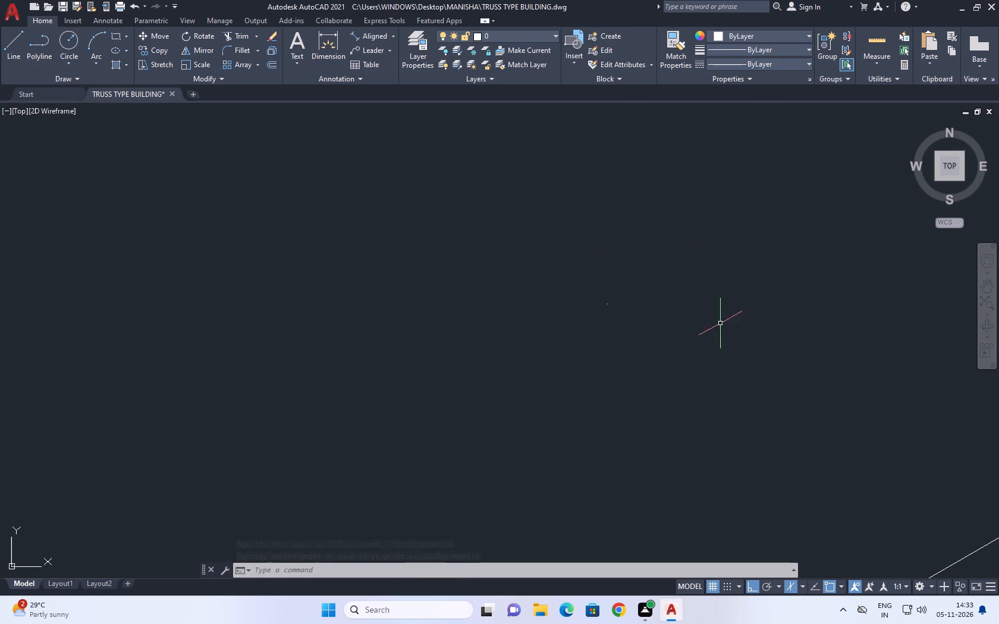
{"action": "left_click_drag", "start_coordinate": [779, 379], "coordinate": [615, 316]}
{"action": "left_click_drag", "start_coordinate": [467, 263], "coordinate": [458, 261]}
{"action": "right_click", "coordinate": [461, 253]}
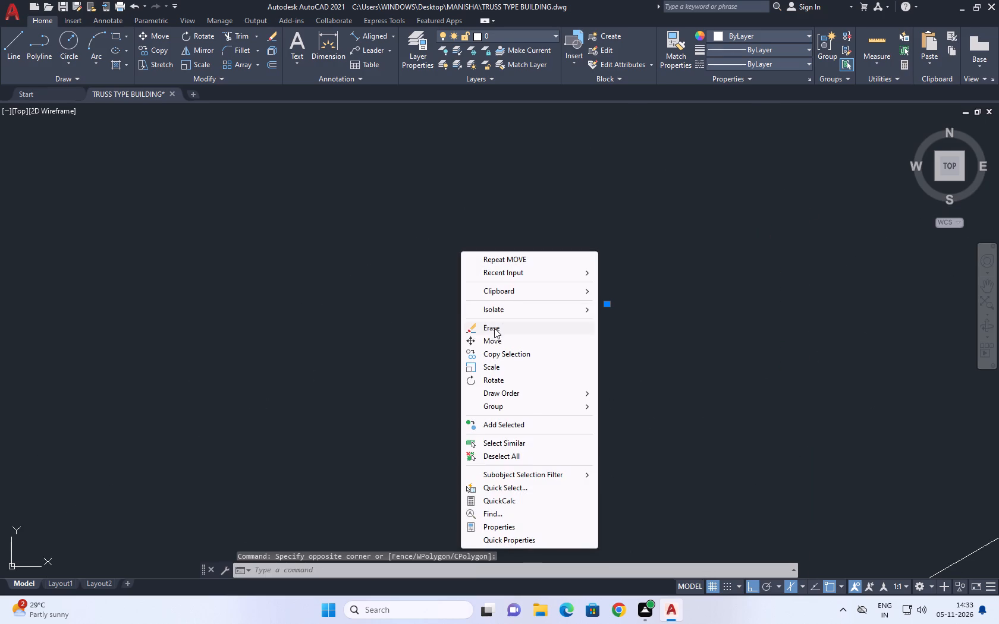
{"action": "left_click", "coordinate": [495, 327]}
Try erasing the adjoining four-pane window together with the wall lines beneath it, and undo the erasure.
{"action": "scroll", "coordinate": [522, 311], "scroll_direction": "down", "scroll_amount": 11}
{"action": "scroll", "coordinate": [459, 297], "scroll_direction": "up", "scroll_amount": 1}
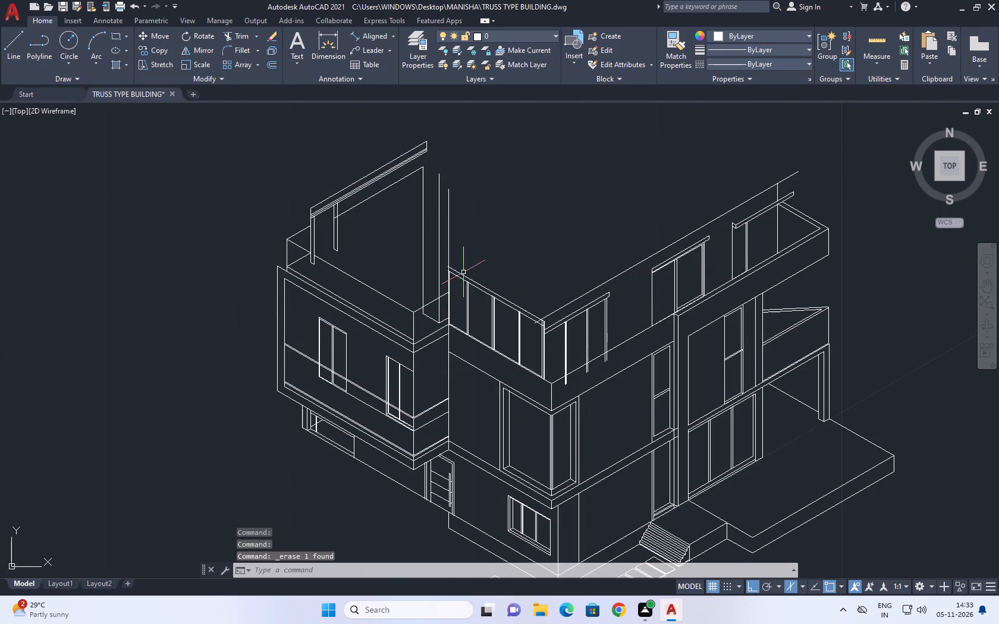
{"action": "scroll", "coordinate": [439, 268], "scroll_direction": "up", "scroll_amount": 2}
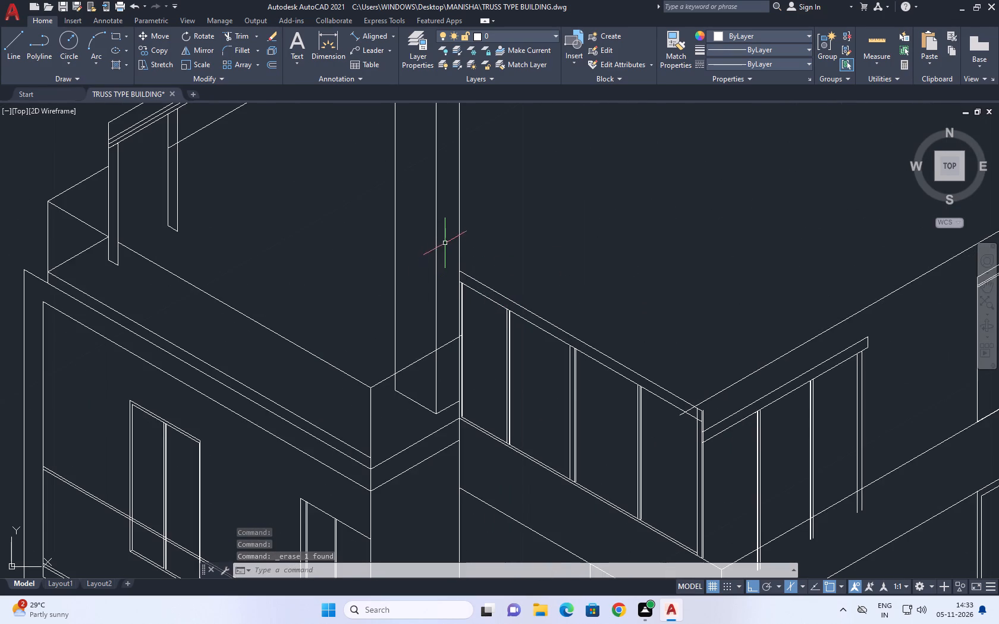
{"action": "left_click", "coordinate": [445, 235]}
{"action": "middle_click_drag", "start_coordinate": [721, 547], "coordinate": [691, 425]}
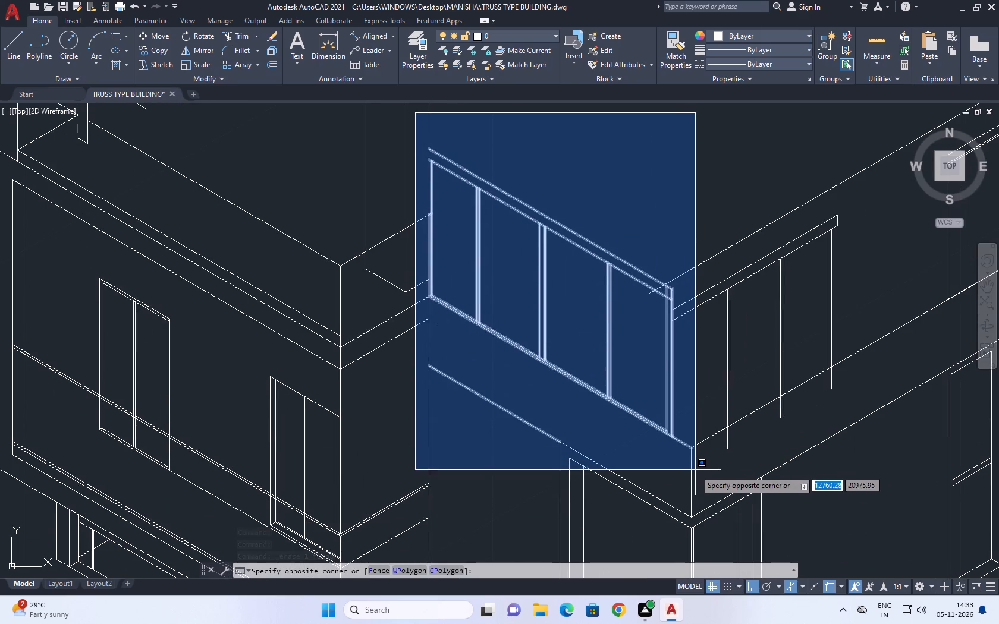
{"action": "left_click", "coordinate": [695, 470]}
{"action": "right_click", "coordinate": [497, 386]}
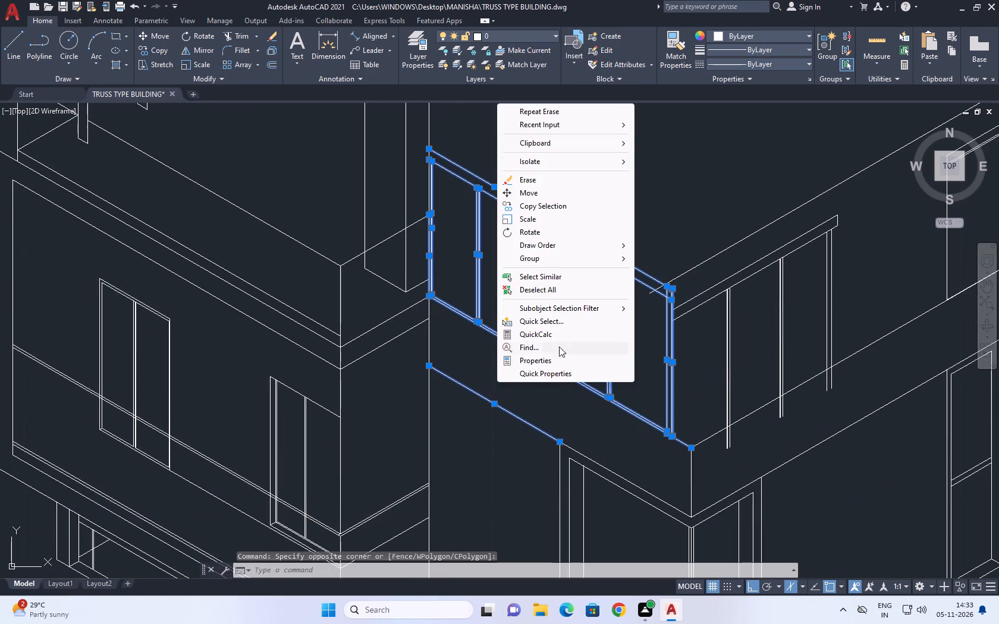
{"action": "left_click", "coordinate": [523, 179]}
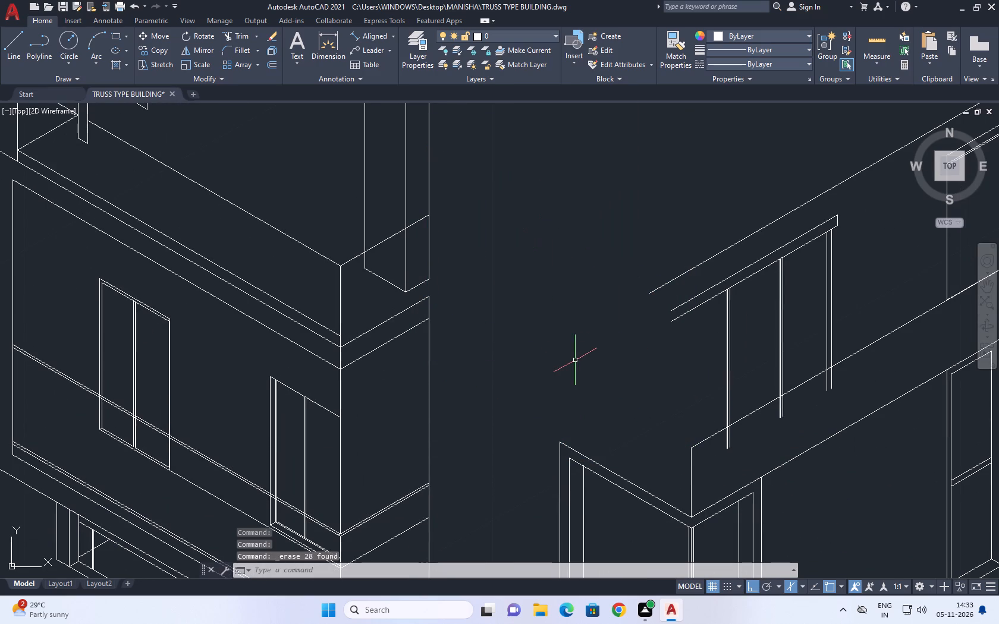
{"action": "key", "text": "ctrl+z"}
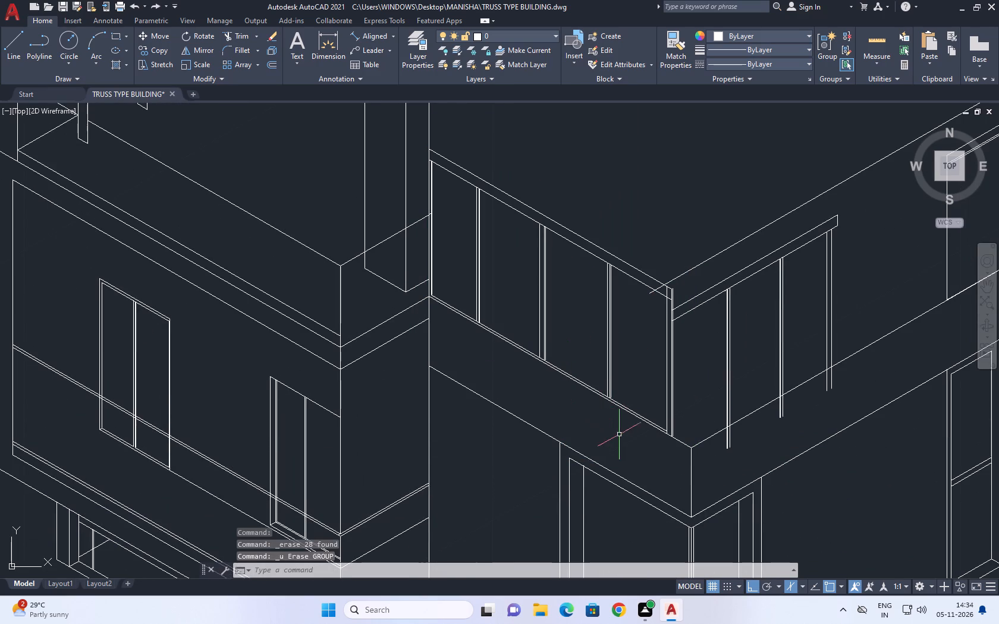
Move the whole four-pane window with its mullions, top rails and sill lines straight down until its top rail meets the lowered corner window's top rail.
{"action": "left_click_drag", "start_coordinate": [623, 430], "coordinate": [617, 425]}
{"action": "left_click", "coordinate": [627, 445]}
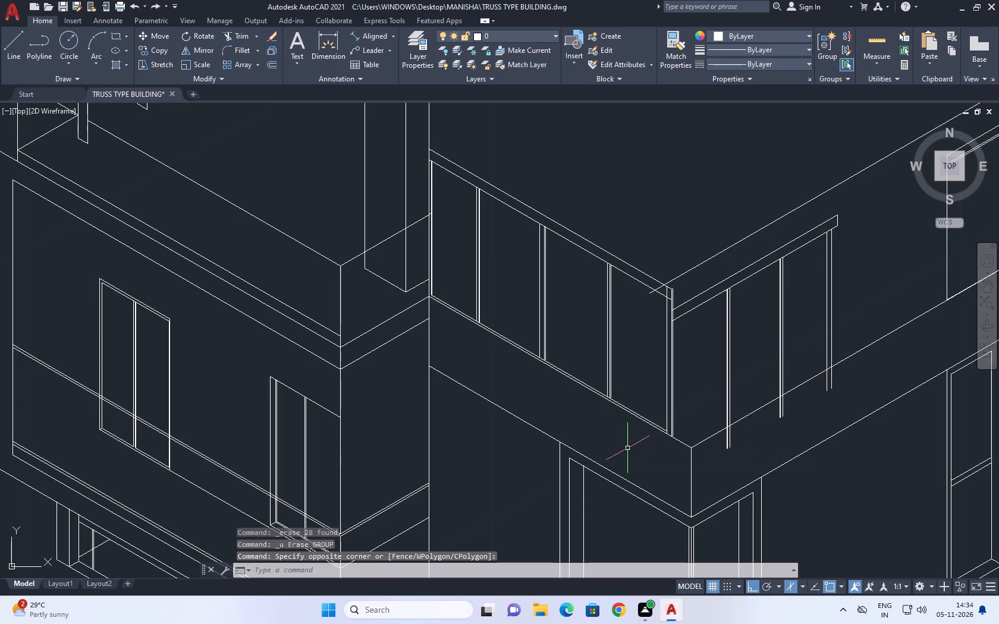
{"action": "left_click", "coordinate": [683, 392]}
{"action": "left_click", "coordinate": [623, 364]}
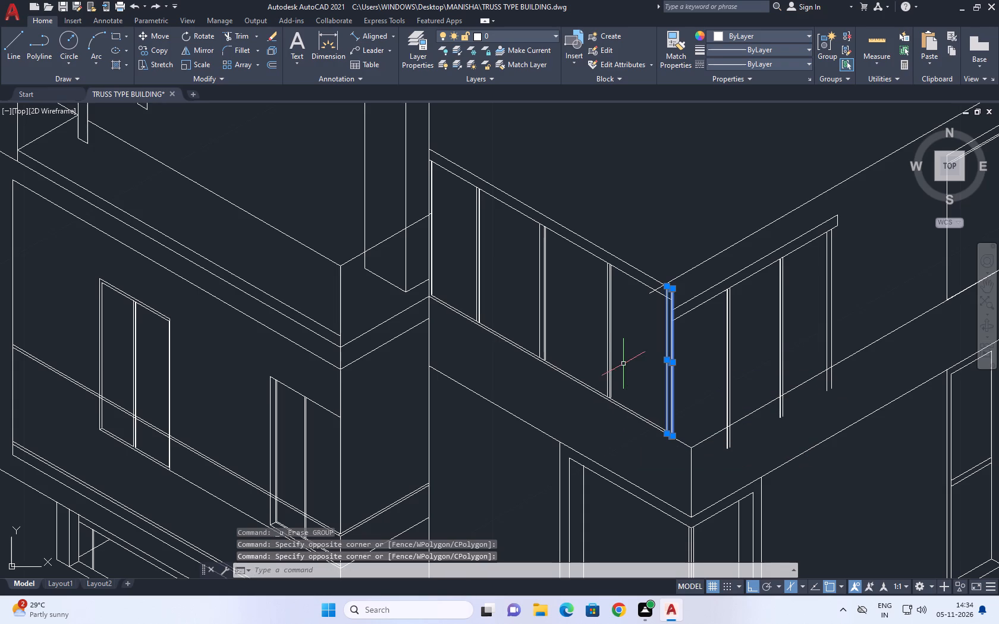
{"action": "left_click", "coordinate": [615, 340]}
{"action": "left_click", "coordinate": [582, 314]}
{"action": "left_click_drag", "start_coordinate": [569, 313], "coordinate": [564, 310]}
{"action": "left_click", "coordinate": [523, 297]}
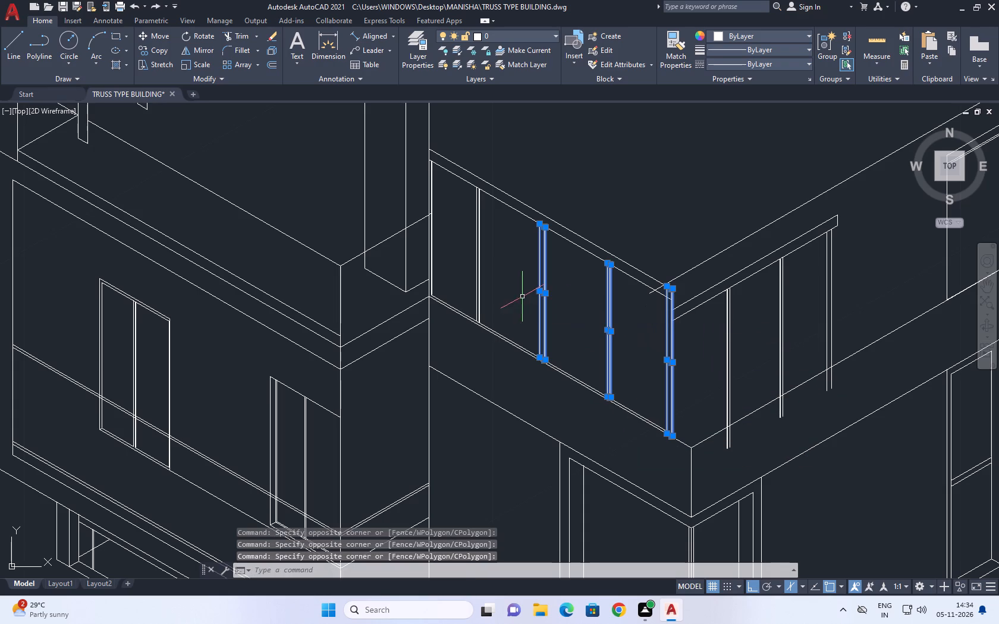
{"action": "left_click_drag", "start_coordinate": [507, 294], "coordinate": [493, 286]}
{"action": "left_click", "coordinate": [457, 263]}
{"action": "middle_click_drag", "start_coordinate": [484, 282], "coordinate": [520, 349]}
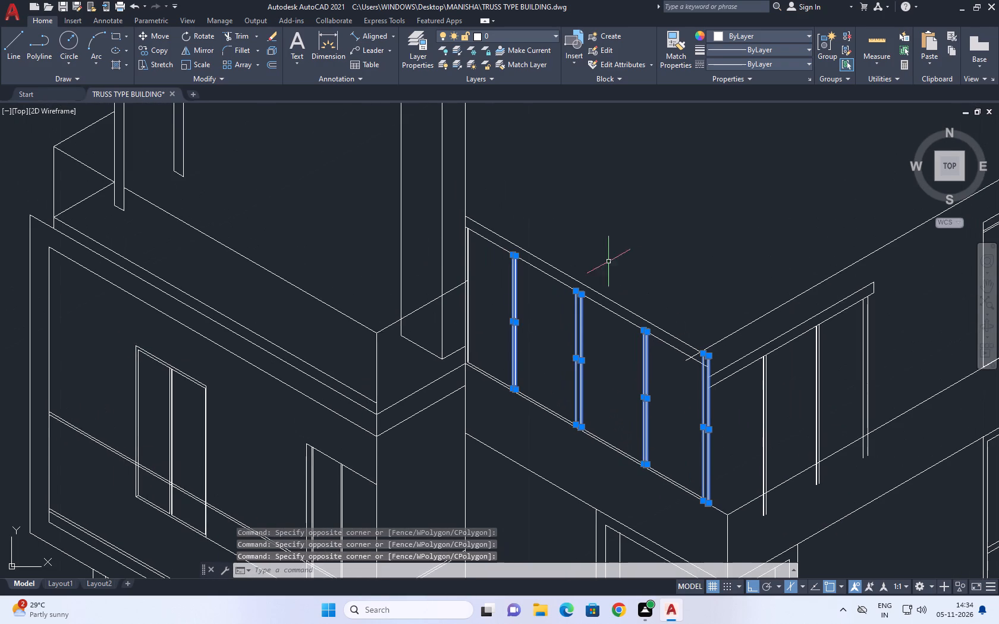
{"action": "left_click", "coordinate": [623, 251]}
{"action": "left_click", "coordinate": [592, 357]}
{"action": "scroll", "coordinate": [499, 260], "scroll_direction": "up", "scroll_amount": 2}
{"action": "scroll", "coordinate": [454, 230], "scroll_direction": "up", "scroll_amount": 1}
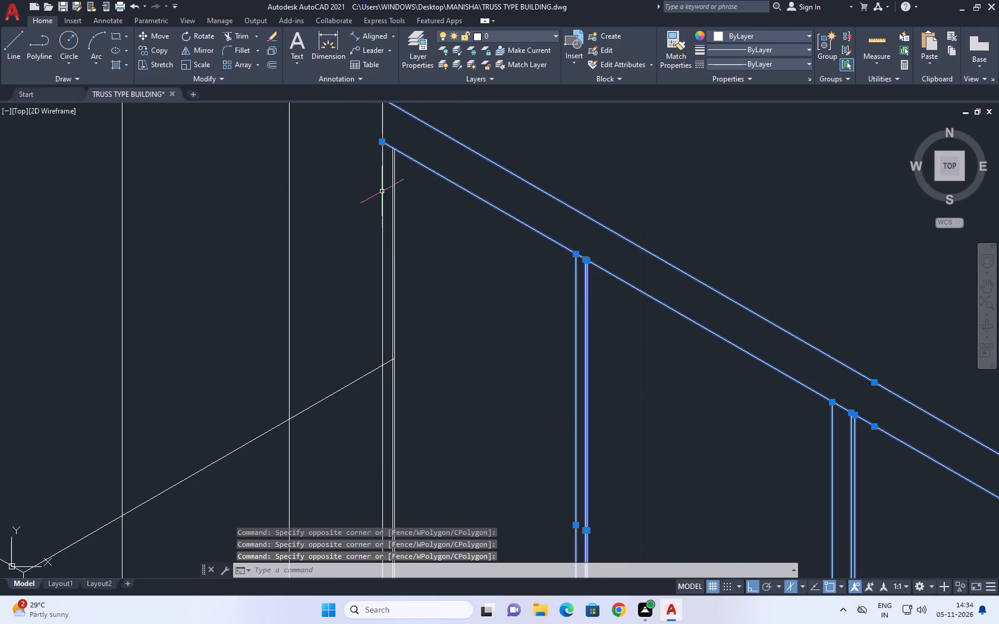
{"action": "scroll", "coordinate": [382, 190], "scroll_direction": "up", "scroll_amount": 4}
{"action": "left_click", "coordinate": [479, 241]}
{"action": "left_click", "coordinate": [384, 228]}
{"action": "scroll", "coordinate": [447, 333], "scroll_direction": "down", "scroll_amount": 5}
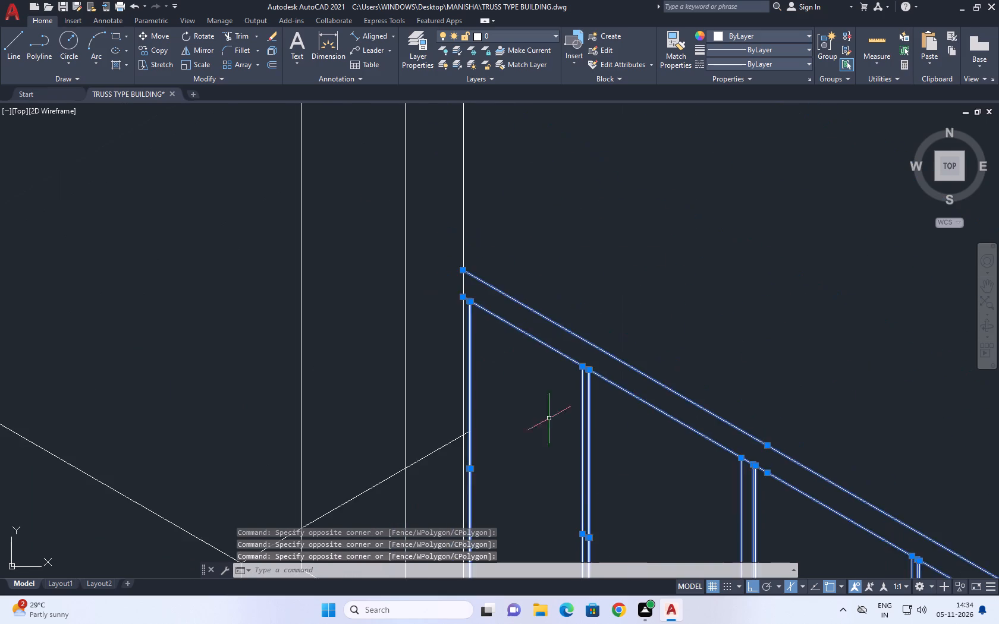
{"action": "middle_click_drag", "start_coordinate": [632, 538], "coordinate": [577, 339]}
{"action": "scroll", "coordinate": [549, 335], "scroll_direction": "down", "scroll_amount": 3}
{"action": "scroll", "coordinate": [639, 418], "scroll_direction": "up", "scroll_amount": 2}
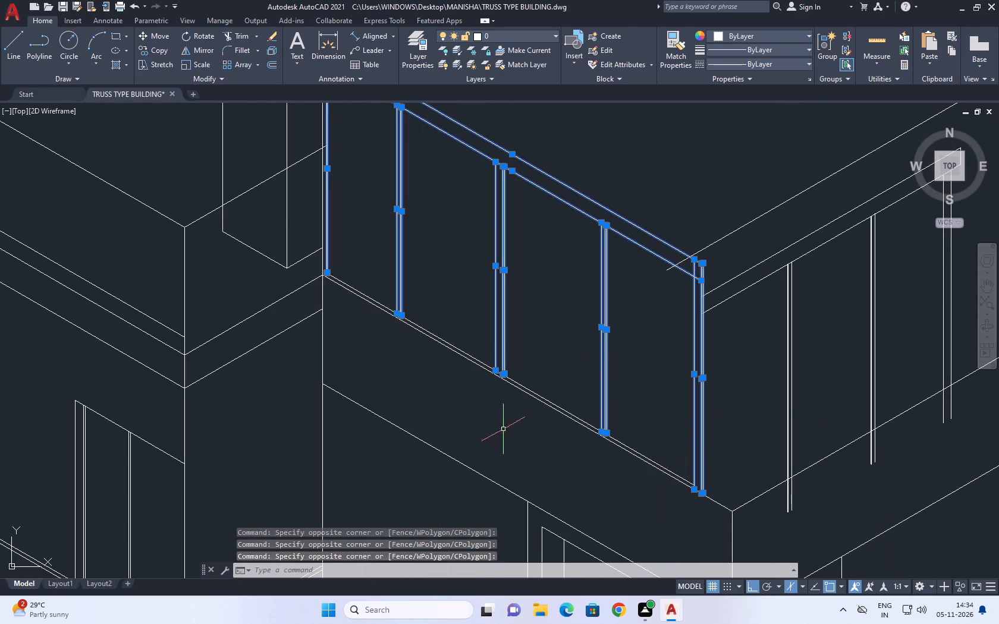
{"action": "scroll", "coordinate": [621, 431], "scroll_direction": "up", "scroll_amount": 2}
{"action": "left_click", "coordinate": [598, 452]}
{"action": "scroll", "coordinate": [601, 418], "scroll_direction": "down", "scroll_amount": 4}
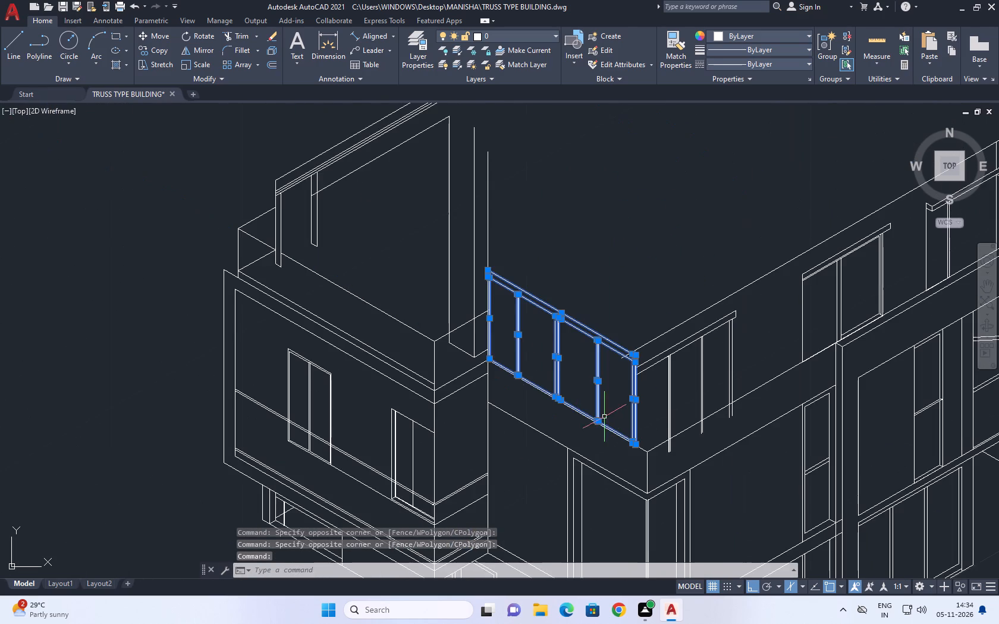
{"action": "scroll", "coordinate": [570, 404], "scroll_direction": "up", "scroll_amount": 8}
{"action": "scroll", "coordinate": [479, 349], "scroll_direction": "up", "scroll_amount": 1}
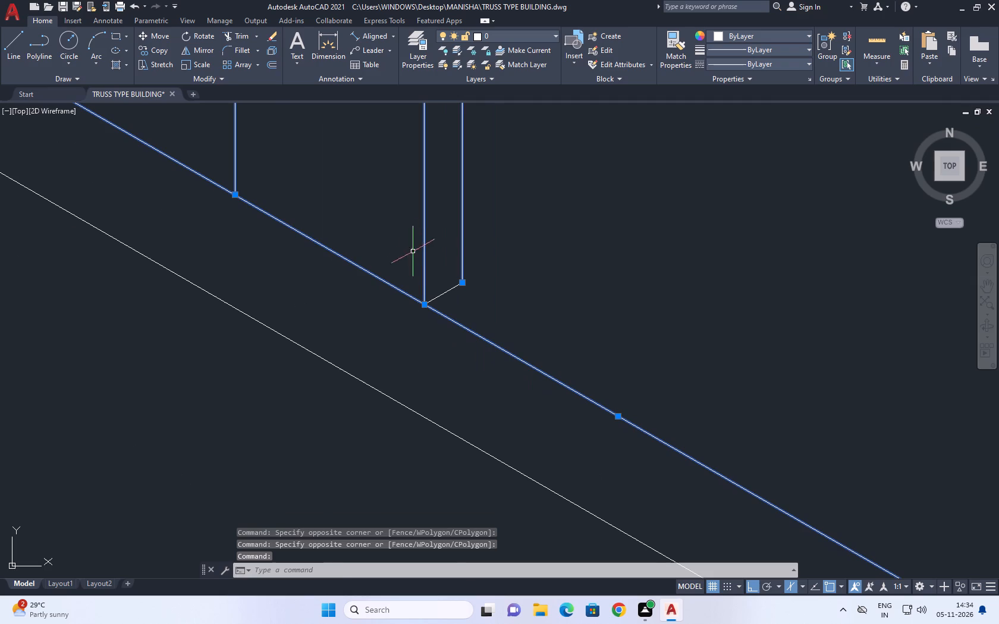
{"action": "left_click", "coordinate": [391, 229]}
{"action": "left_click", "coordinate": [547, 345]}
{"action": "scroll", "coordinate": [487, 324], "scroll_direction": "down", "scroll_amount": 5}
{"action": "middle_click_drag", "start_coordinate": [696, 512], "coordinate": [592, 400]}
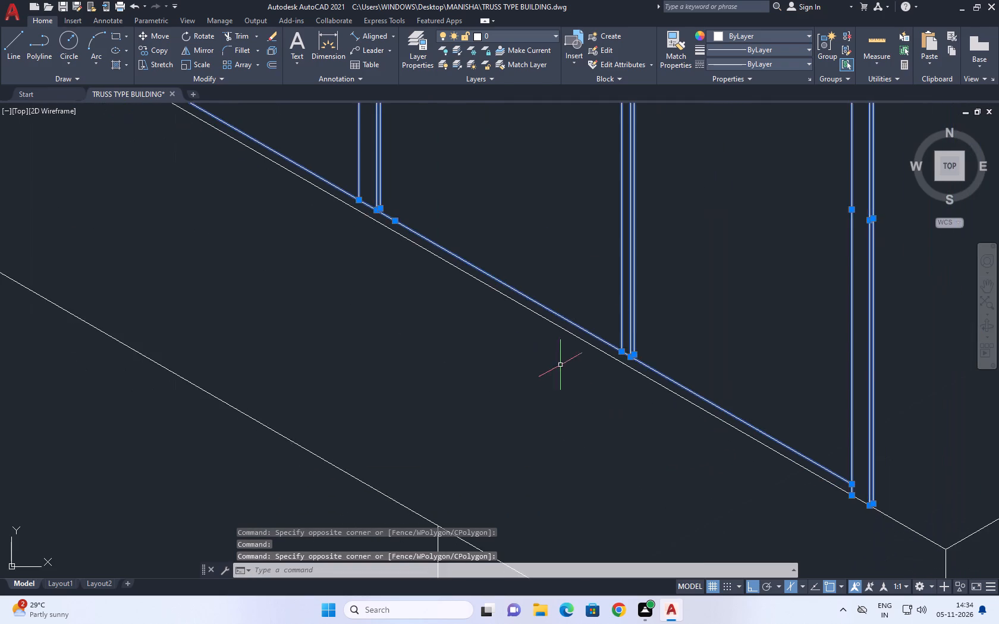
{"action": "scroll", "coordinate": [677, 303], "scroll_direction": "up", "scroll_amount": 3}
{"action": "middle_click_drag", "start_coordinate": [462, 385], "coordinate": [497, 276]}
{"action": "scroll", "coordinate": [493, 302], "scroll_direction": "up", "scroll_amount": 1}
{"action": "scroll", "coordinate": [506, 273], "scroll_direction": "down", "scroll_amount": 1}
{"action": "left_click", "coordinate": [425, 262]}
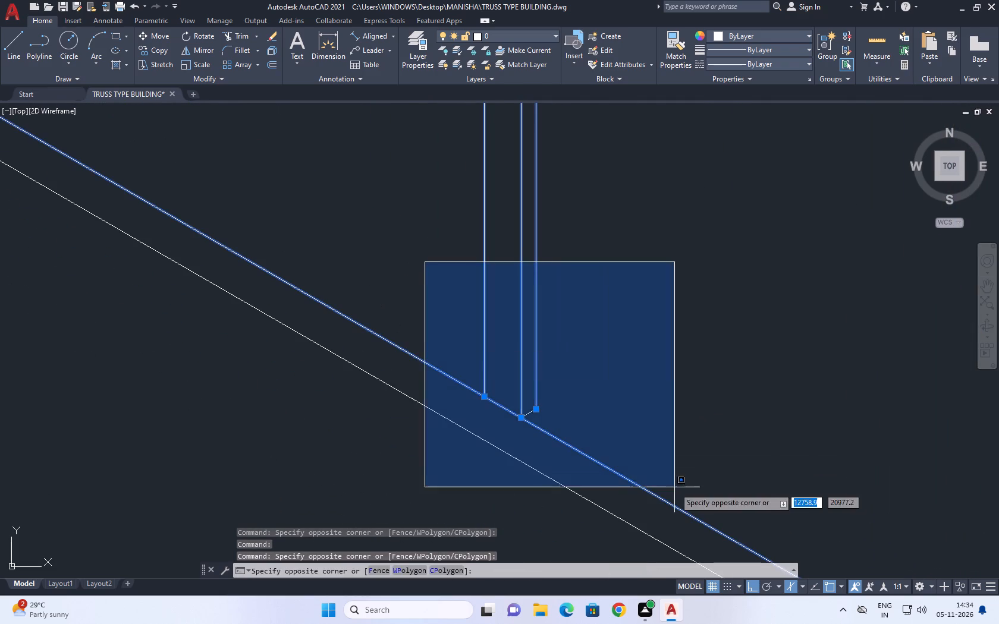
{"action": "left_click", "coordinate": [674, 484]}
{"action": "scroll", "coordinate": [557, 433], "scroll_direction": "down", "scroll_amount": 6}
{"action": "scroll", "coordinate": [632, 484], "scroll_direction": "up", "scroll_amount": 3}
{"action": "scroll", "coordinate": [560, 413], "scroll_direction": "up", "scroll_amount": 4}
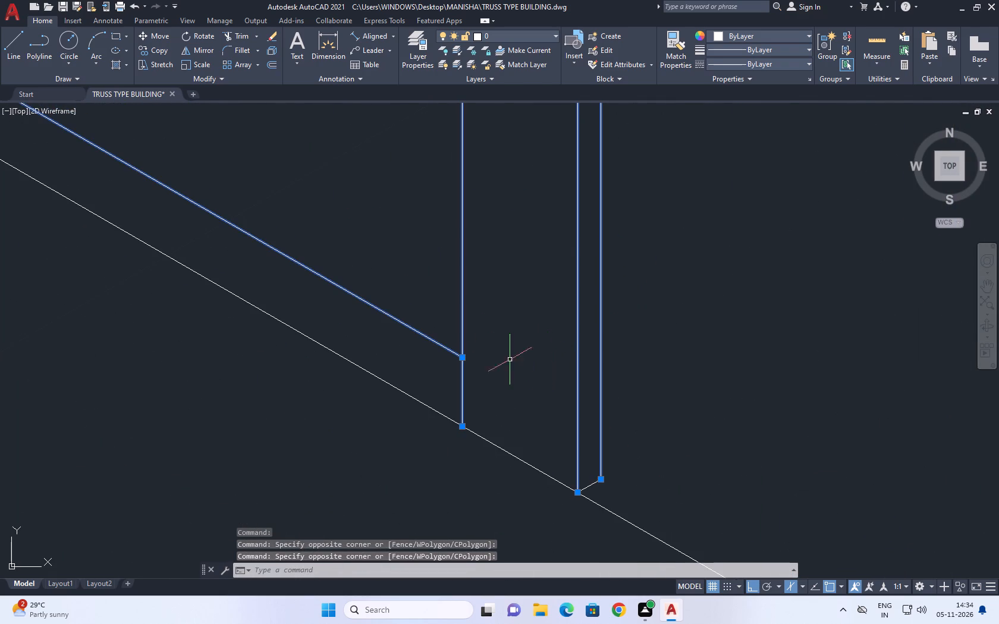
{"action": "left_click", "coordinate": [402, 228]}
{"action": "left_click", "coordinate": [671, 535]}
{"action": "scroll", "coordinate": [683, 481], "scroll_direction": "down", "scroll_amount": 6}
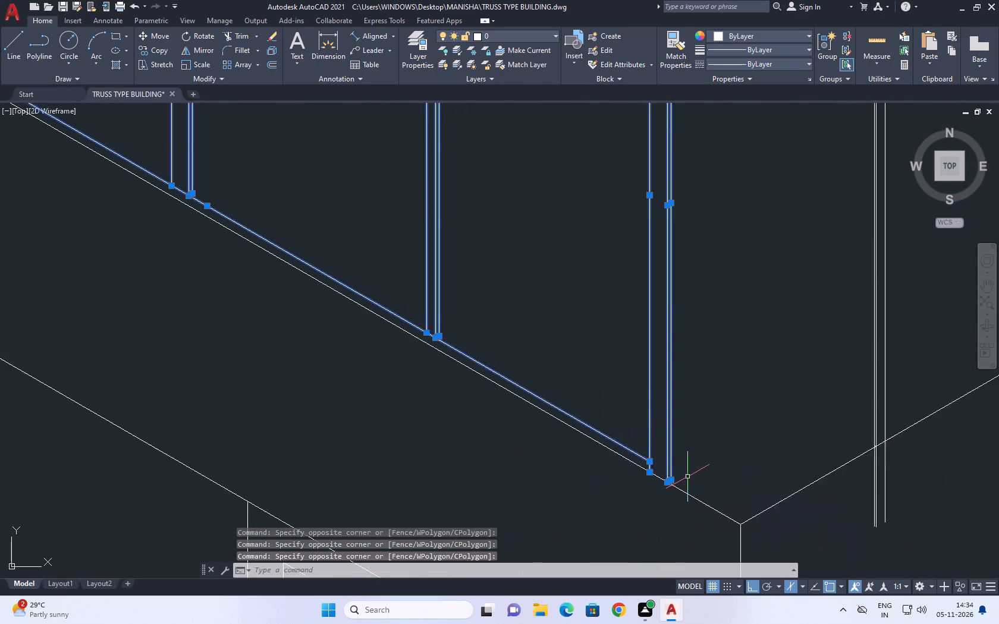
{"action": "scroll", "coordinate": [687, 477], "scroll_direction": "down", "scroll_amount": 2}
{"action": "scroll", "coordinate": [425, 339], "scroll_direction": "up", "scroll_amount": 2}
{"action": "scroll", "coordinate": [595, 349], "scroll_direction": "up", "scroll_amount": 4}
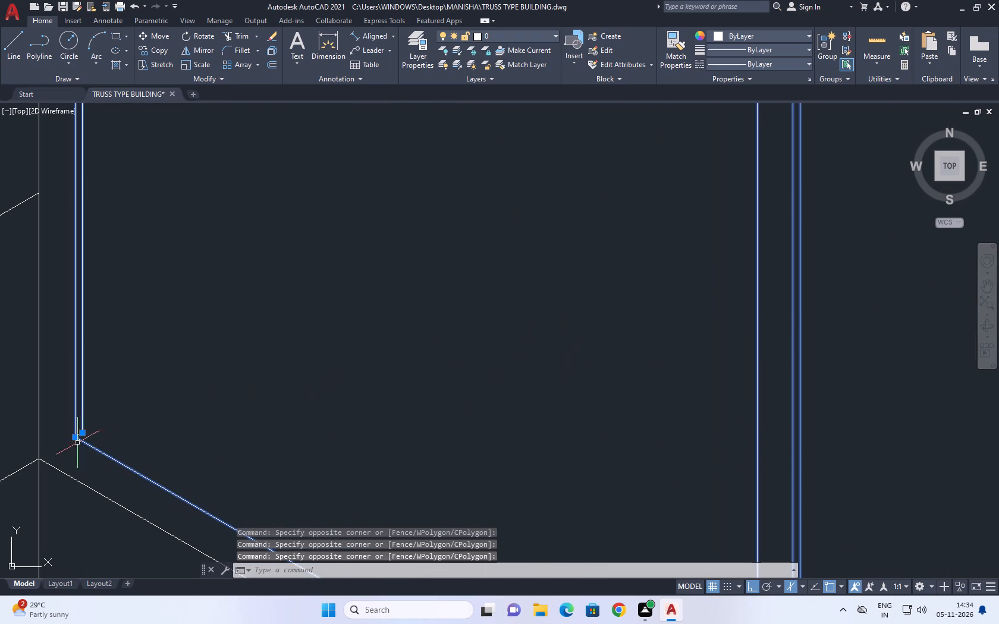
{"action": "scroll", "coordinate": [62, 440], "scroll_direction": "up", "scroll_amount": 4}
{"action": "left_click", "coordinate": [81, 349]}
{"action": "left_click", "coordinate": [291, 492]}
{"action": "scroll", "coordinate": [381, 409], "scroll_direction": "down", "scroll_amount": 8}
{"action": "middle_click_drag", "start_coordinate": [558, 475], "coordinate": [567, 427]}
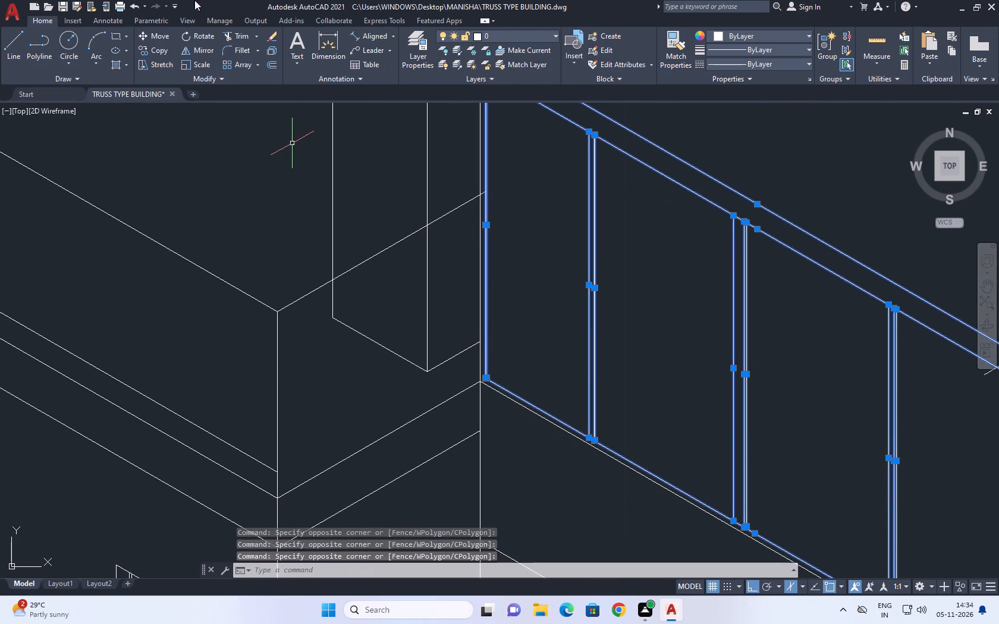
{"action": "left_click", "coordinate": [159, 34]}
{"action": "scroll", "coordinate": [505, 260], "scroll_direction": "down", "scroll_amount": 4}
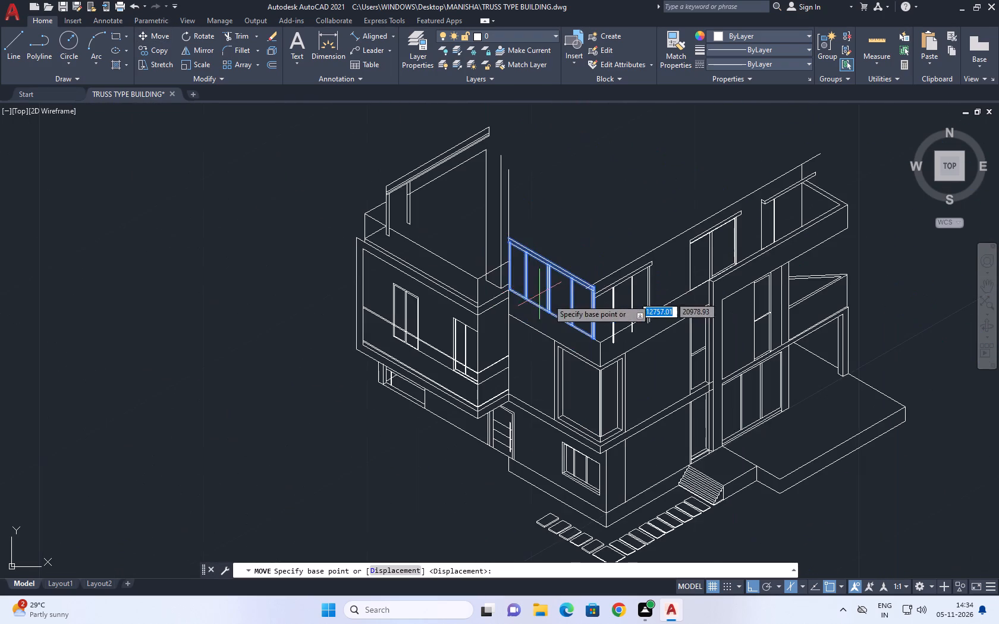
{"action": "scroll", "coordinate": [537, 259], "scroll_direction": "up", "scroll_amount": 4}
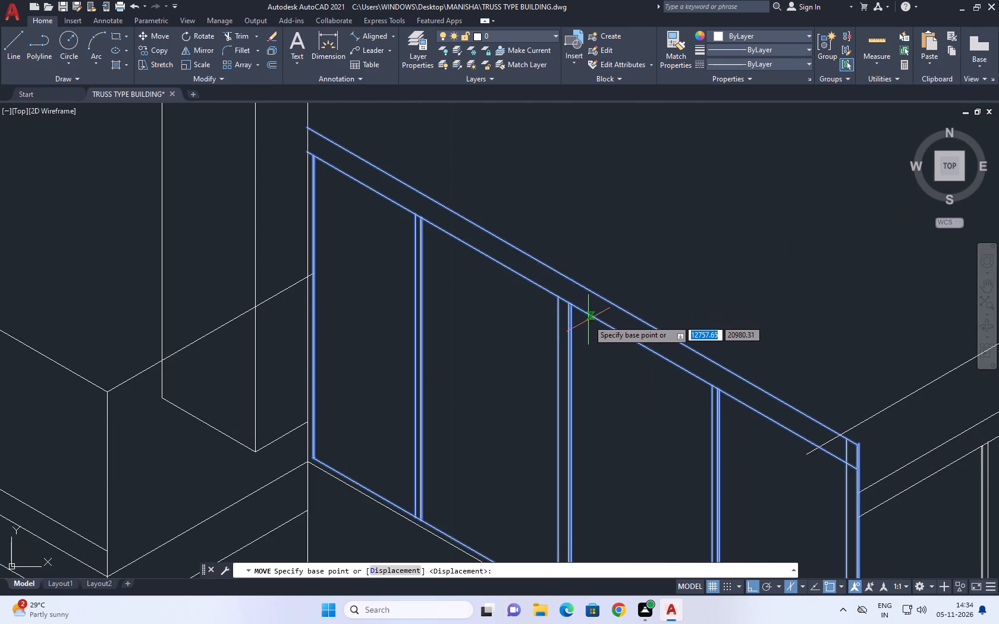
{"action": "scroll", "coordinate": [593, 323], "scroll_direction": "down", "scroll_amount": 2}
{"action": "scroll", "coordinate": [703, 370], "scroll_direction": "up", "scroll_amount": 3}
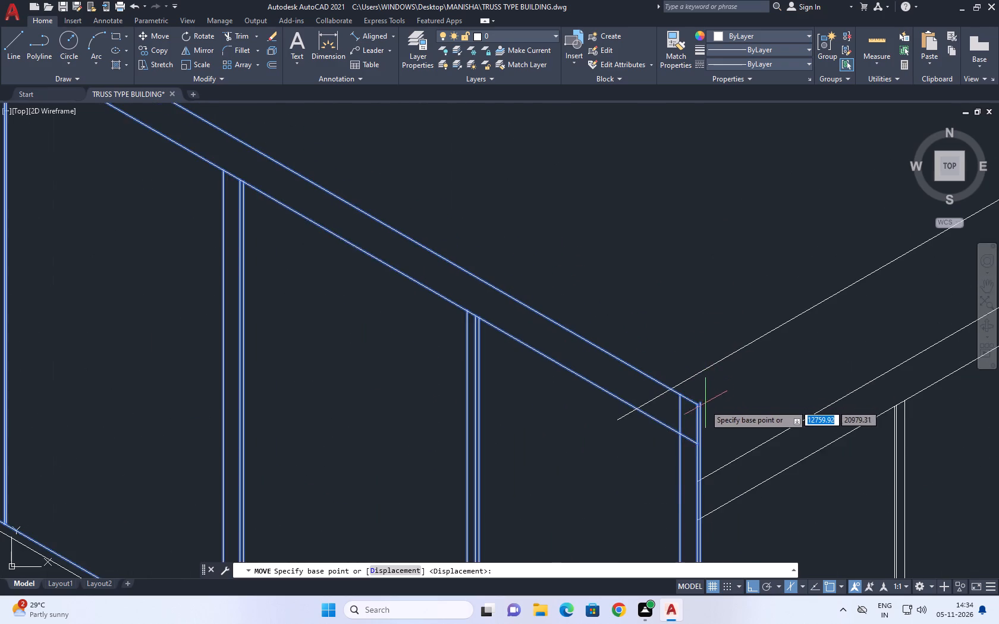
{"action": "scroll", "coordinate": [704, 405], "scroll_direction": "up", "scroll_amount": 2}
{"action": "left_click", "coordinate": [688, 399]}
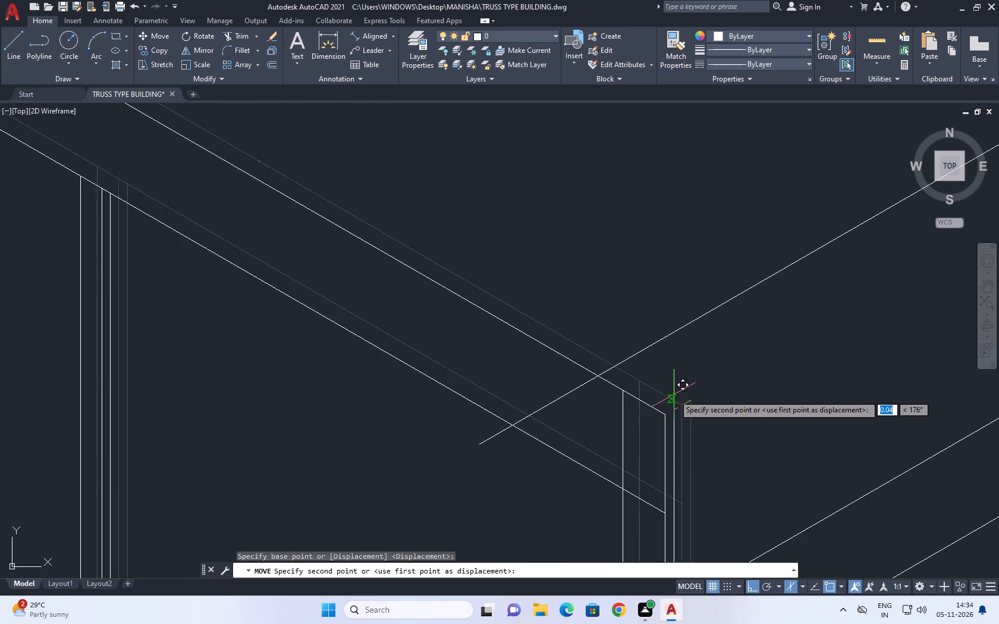
{"action": "scroll", "coordinate": [665, 386], "scroll_direction": "down", "scroll_amount": 3}
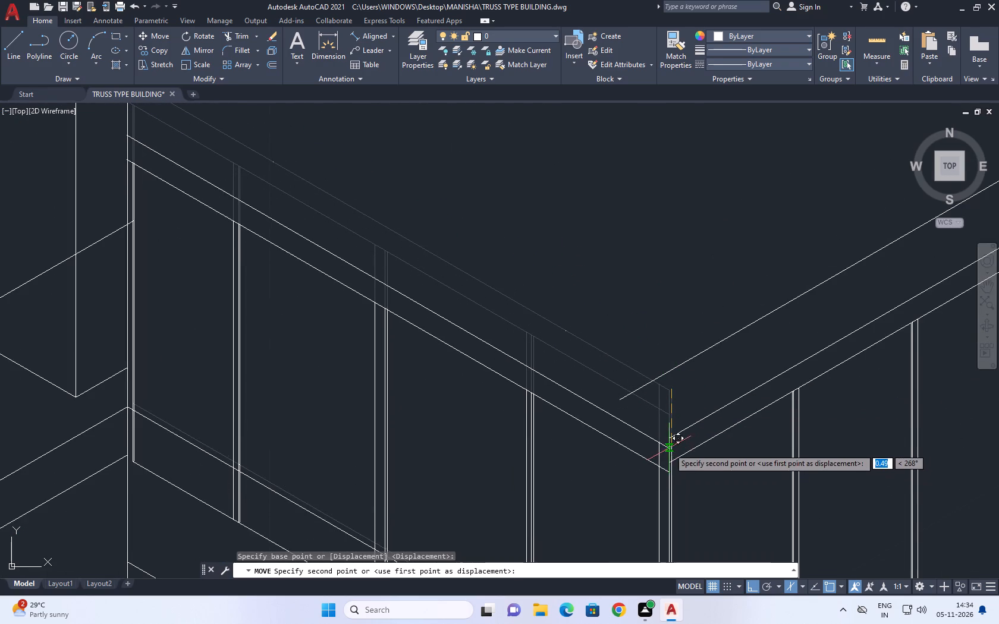
{"action": "left_click", "coordinate": [672, 436]}
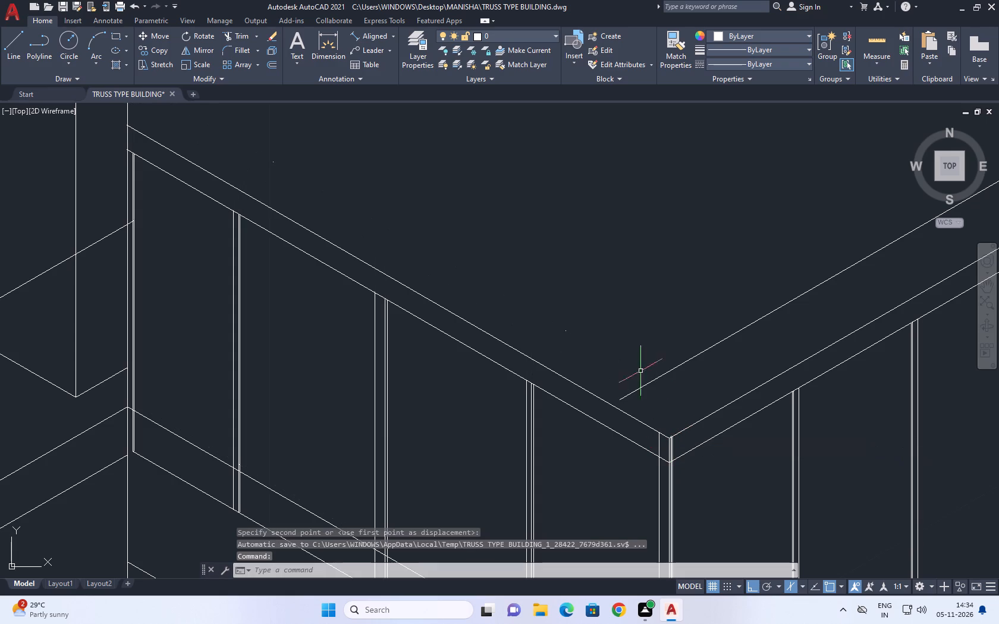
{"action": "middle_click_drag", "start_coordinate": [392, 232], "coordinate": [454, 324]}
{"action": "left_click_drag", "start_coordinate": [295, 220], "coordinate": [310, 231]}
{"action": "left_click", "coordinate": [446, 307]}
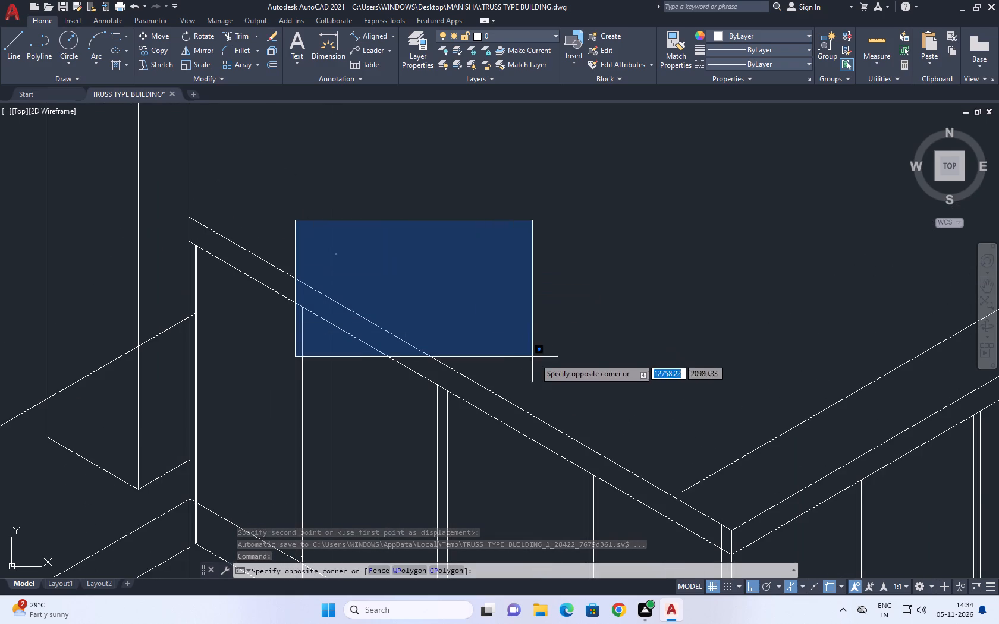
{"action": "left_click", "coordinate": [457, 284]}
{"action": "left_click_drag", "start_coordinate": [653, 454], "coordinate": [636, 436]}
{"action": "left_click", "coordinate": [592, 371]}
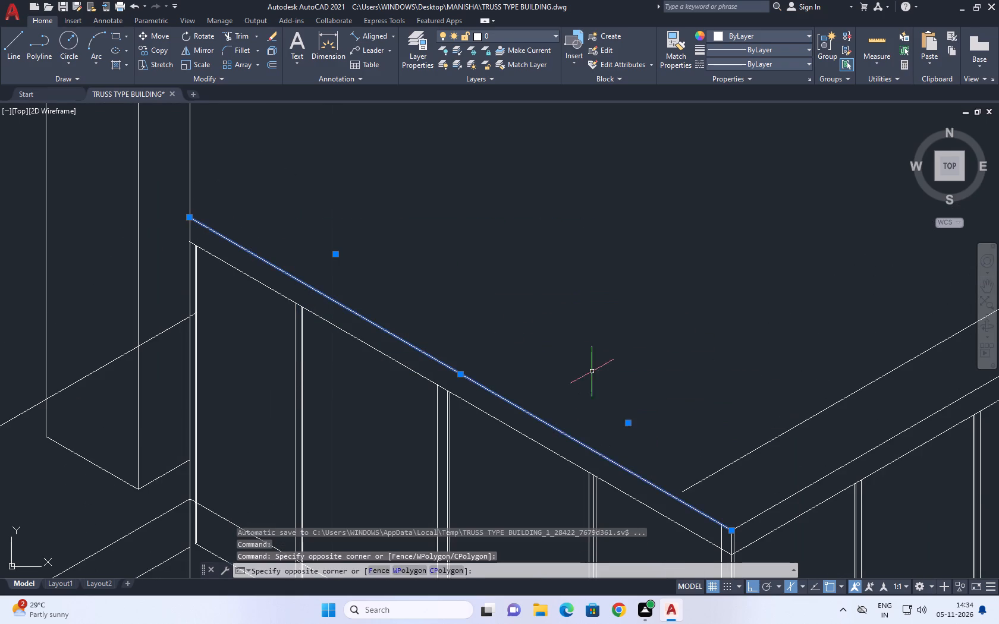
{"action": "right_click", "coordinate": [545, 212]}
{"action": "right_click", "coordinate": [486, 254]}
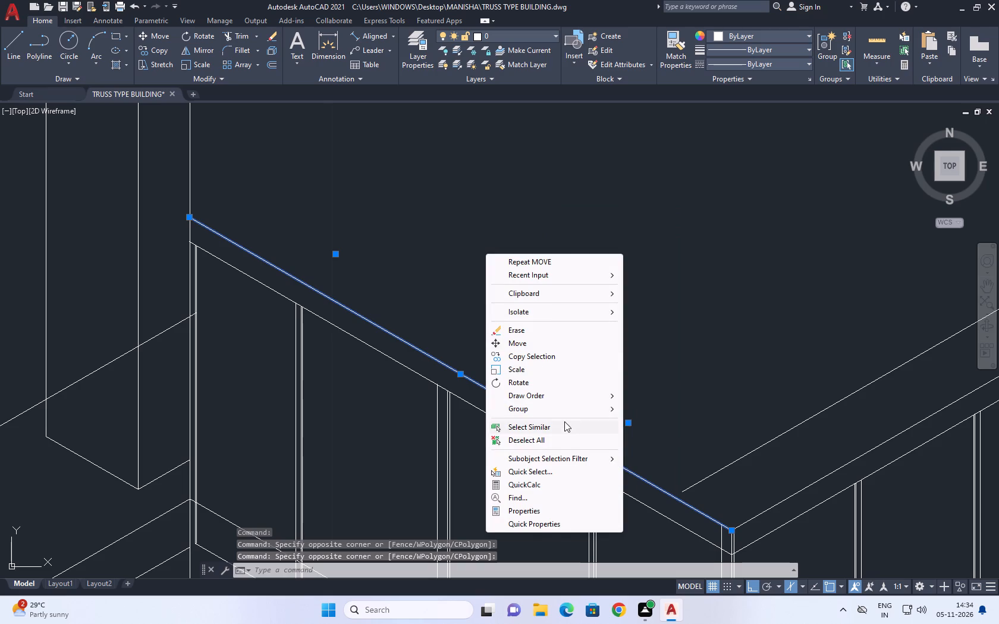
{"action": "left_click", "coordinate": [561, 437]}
Erase the two tiny stray objects floating above the four-pane window's top rail, leaving the rail in place.
{"action": "scroll", "coordinate": [623, 423], "scroll_direction": "up", "scroll_amount": 3}
{"action": "left_click_drag", "start_coordinate": [649, 440], "coordinate": [615, 404]}
{"action": "left_click", "coordinate": [573, 338]}
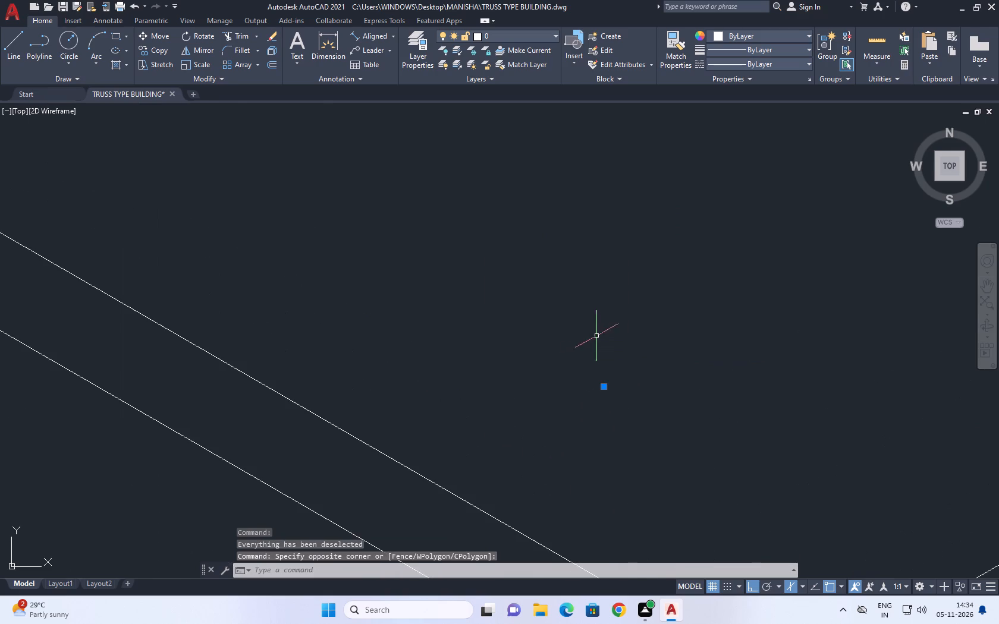
{"action": "scroll", "coordinate": [599, 336], "scroll_direction": "down", "scroll_amount": 6}
{"action": "scroll", "coordinate": [539, 301], "scroll_direction": "up", "scroll_amount": 4}
{"action": "left_click", "coordinate": [525, 346]}
{"action": "left_click", "coordinate": [492, 274]}
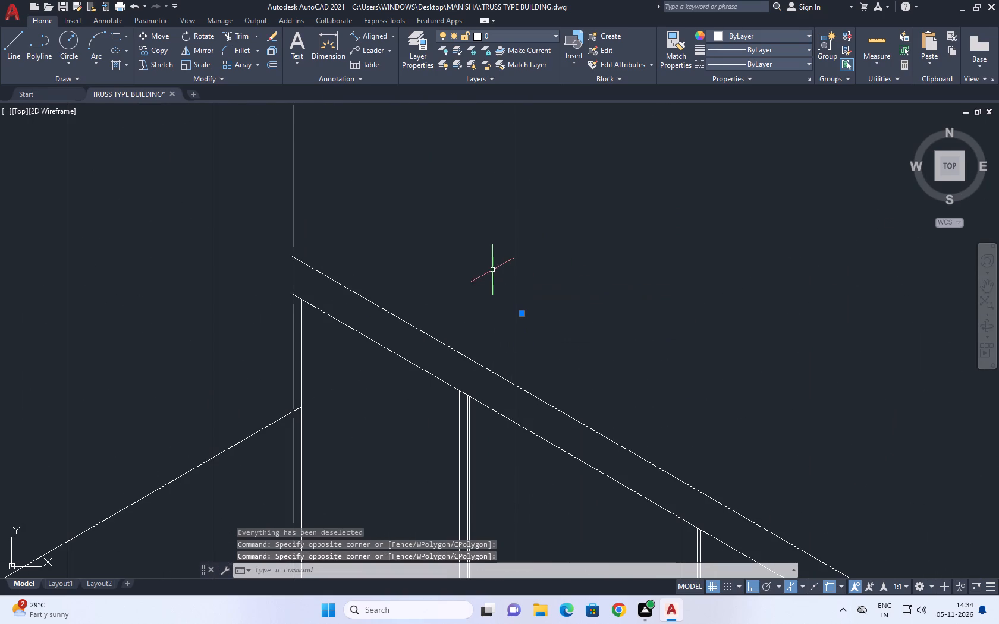
{"action": "right_click", "coordinate": [525, 245]}
{"action": "left_click", "coordinate": [563, 317]}
Stretch the free lower end of the long roof line along its slope until it crosses the four-pane window's upper top rail.
{"action": "scroll", "coordinate": [551, 304], "scroll_direction": "down", "scroll_amount": 3}
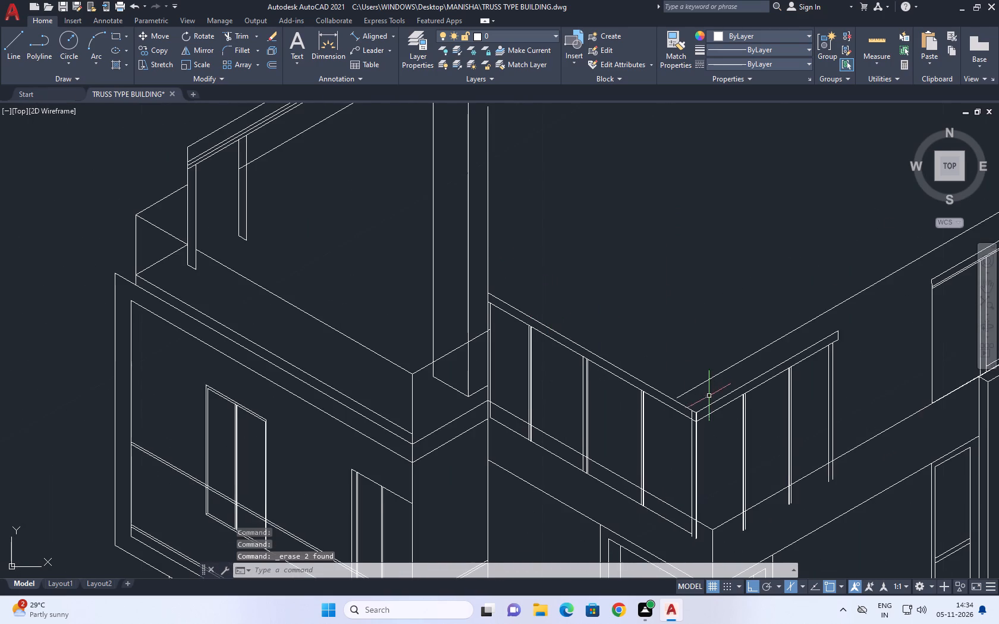
{"action": "middle_click_drag", "start_coordinate": [703, 396], "coordinate": [544, 382]}
{"action": "scroll", "coordinate": [565, 385], "scroll_direction": "up", "scroll_amount": 4}
{"action": "left_click_drag", "start_coordinate": [457, 382], "coordinate": [443, 360]}
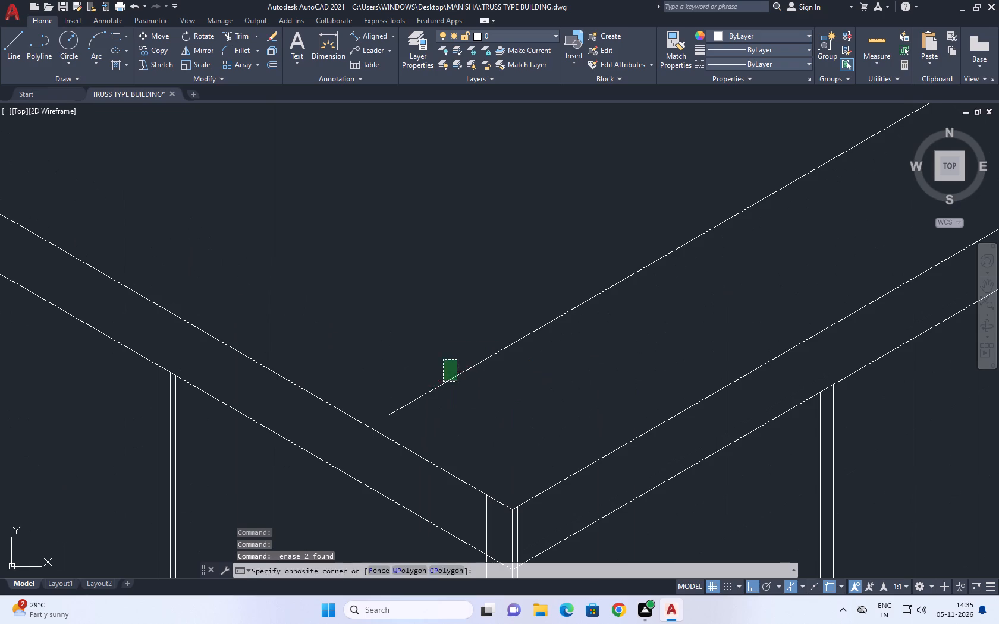
{"action": "left_click", "coordinate": [423, 329]}
{"action": "left_click", "coordinate": [390, 414]}
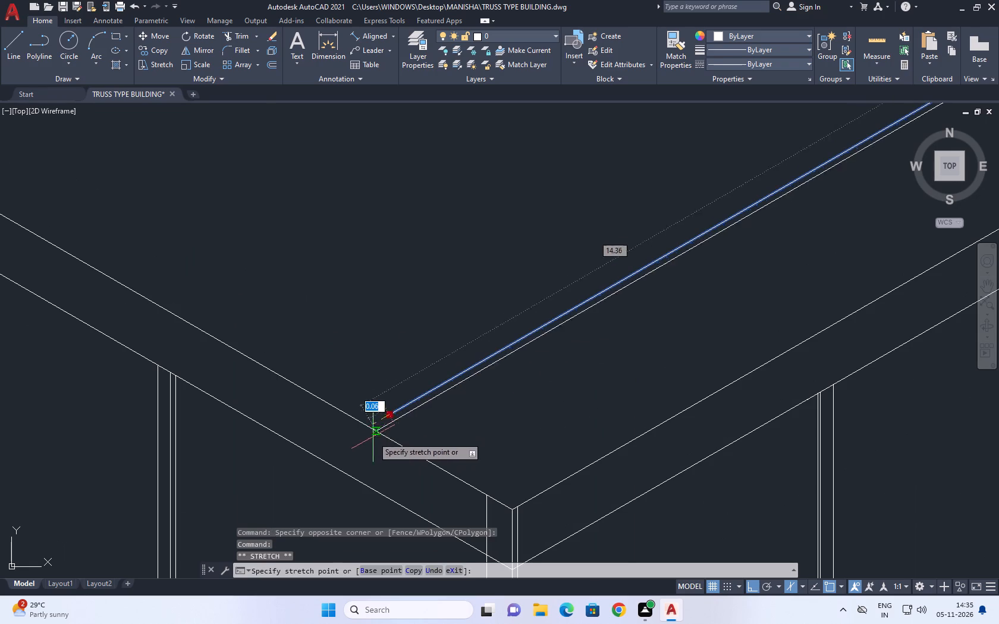
{"action": "left_click", "coordinate": [361, 434]}
{"action": "right_click", "coordinate": [410, 285]}
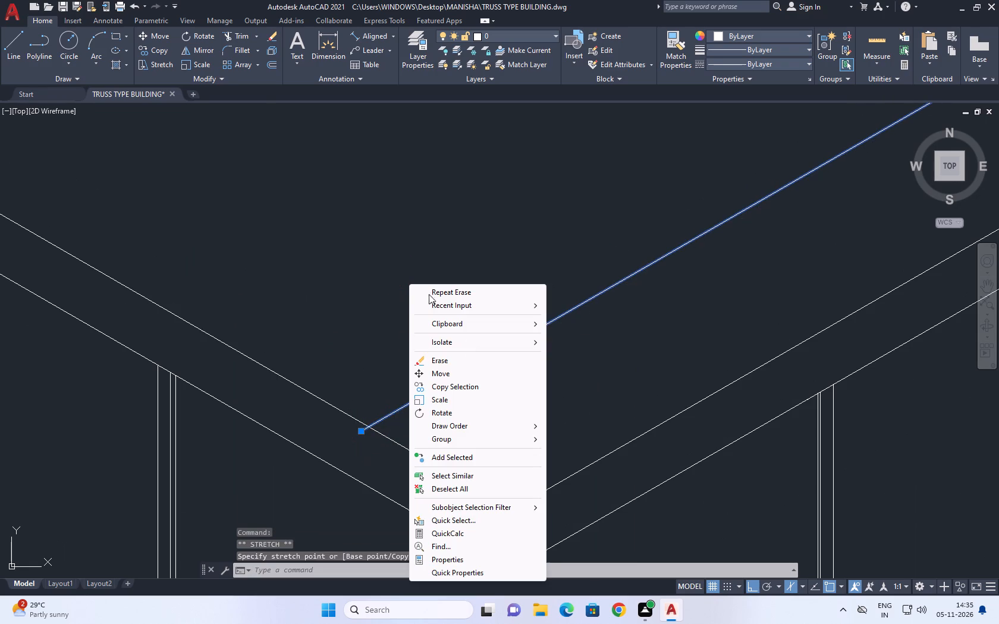
{"action": "left_click", "coordinate": [467, 491]}
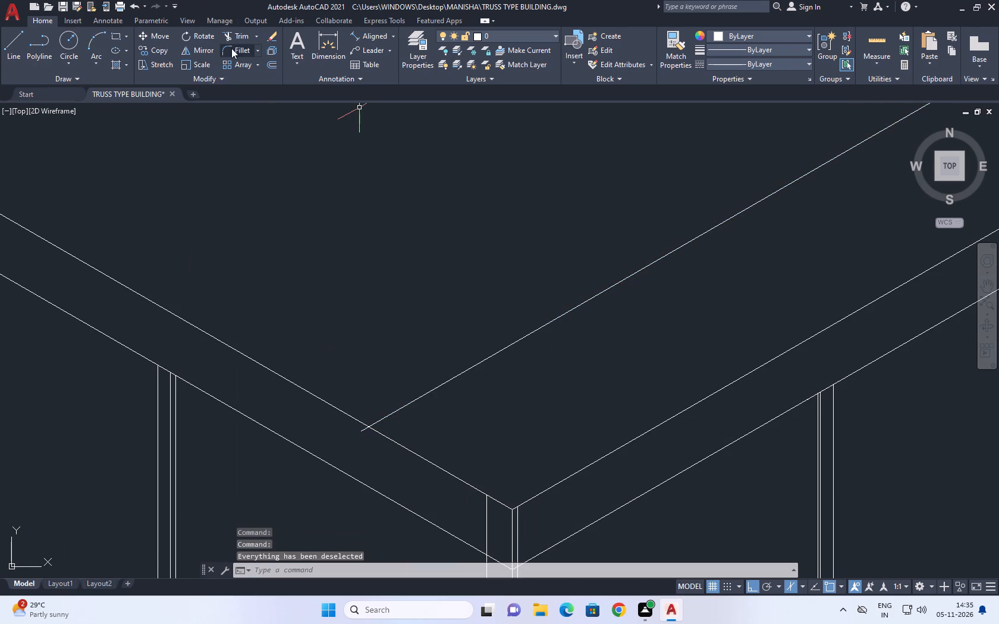
Trim the roof line's short overhang beyond the four-pane window's upper top rail.
{"action": "left_click", "coordinate": [238, 36]}
{"action": "scroll", "coordinate": [373, 440], "scroll_direction": "up", "scroll_amount": 2}
{"action": "left_click", "coordinate": [357, 416]}
{"action": "left_click", "coordinate": [335, 410]}
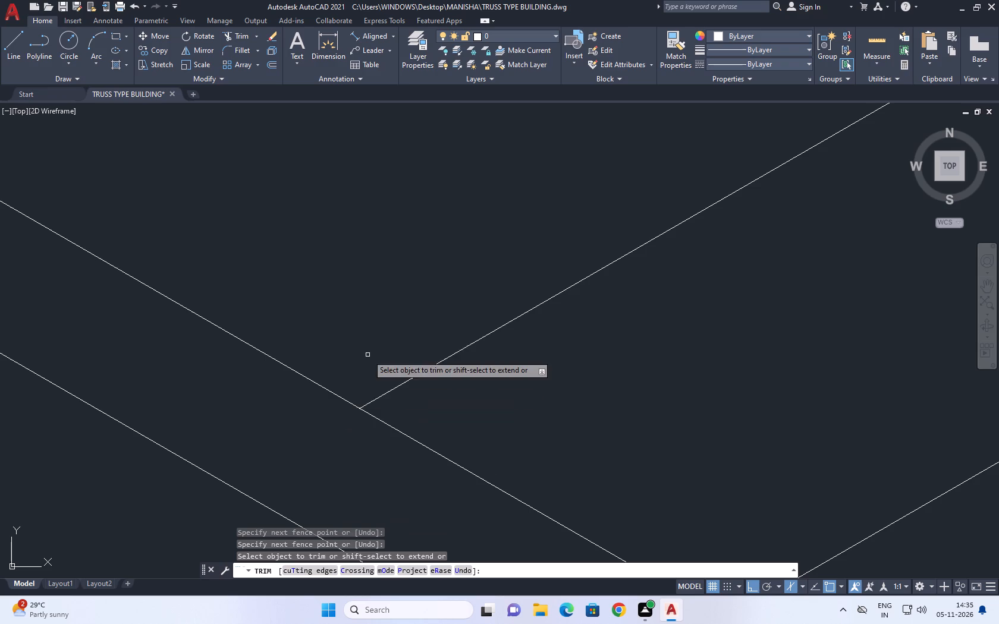
{"action": "right_click", "coordinate": [370, 336]}
{"action": "left_click", "coordinate": [407, 358]}
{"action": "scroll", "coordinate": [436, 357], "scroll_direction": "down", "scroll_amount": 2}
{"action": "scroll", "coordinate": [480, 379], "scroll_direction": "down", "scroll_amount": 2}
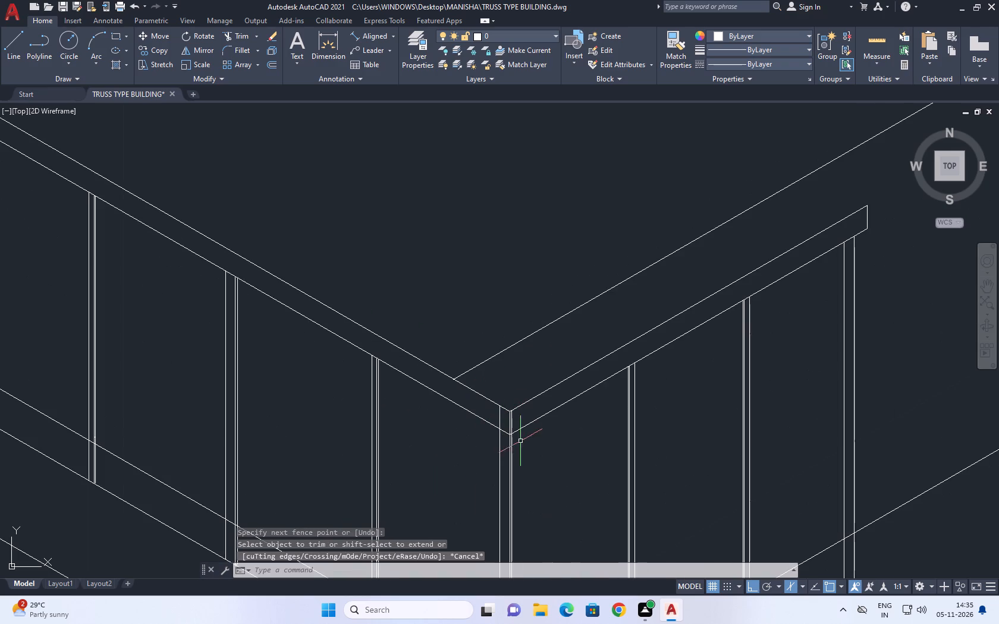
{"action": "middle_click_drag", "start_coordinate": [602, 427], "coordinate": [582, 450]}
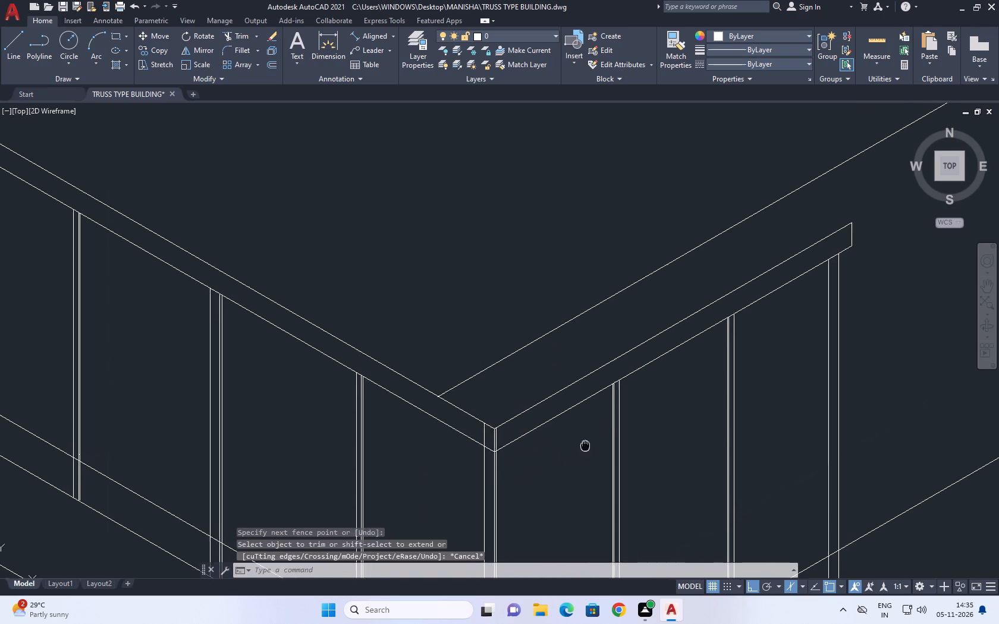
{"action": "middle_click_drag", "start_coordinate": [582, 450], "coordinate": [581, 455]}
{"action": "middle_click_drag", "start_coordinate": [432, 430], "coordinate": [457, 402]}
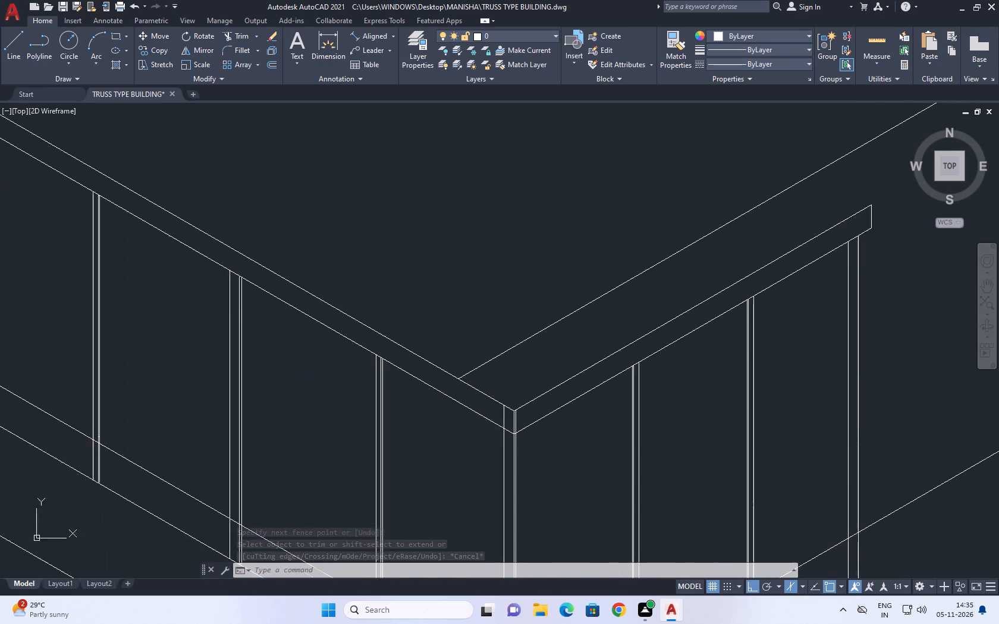
Trim the four-pane window's first mullions below the parapet's upper edge and remove the leftover sill line beneath them.
{"action": "scroll", "coordinate": [517, 316], "scroll_direction": "down", "scroll_amount": 2}
{"action": "scroll", "coordinate": [511, 489], "scroll_direction": "up", "scroll_amount": 2}
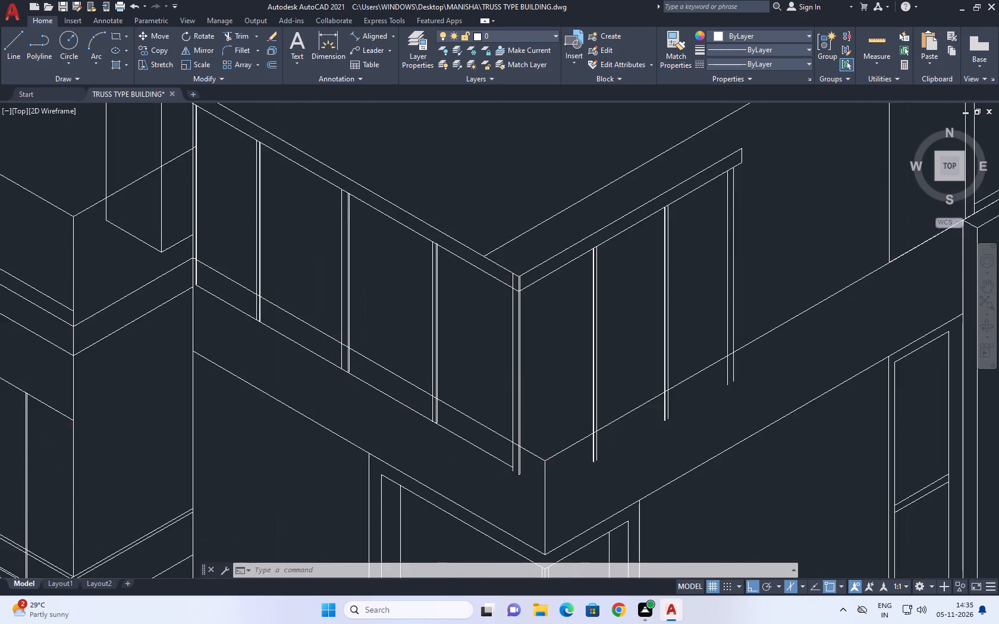
{"action": "scroll", "coordinate": [515, 465], "scroll_direction": "up", "scroll_amount": 2}
{"action": "middle_click_drag", "start_coordinate": [477, 406], "coordinate": [575, 399]}
{"action": "scroll", "coordinate": [582, 402], "scroll_direction": "down", "scroll_amount": 2}
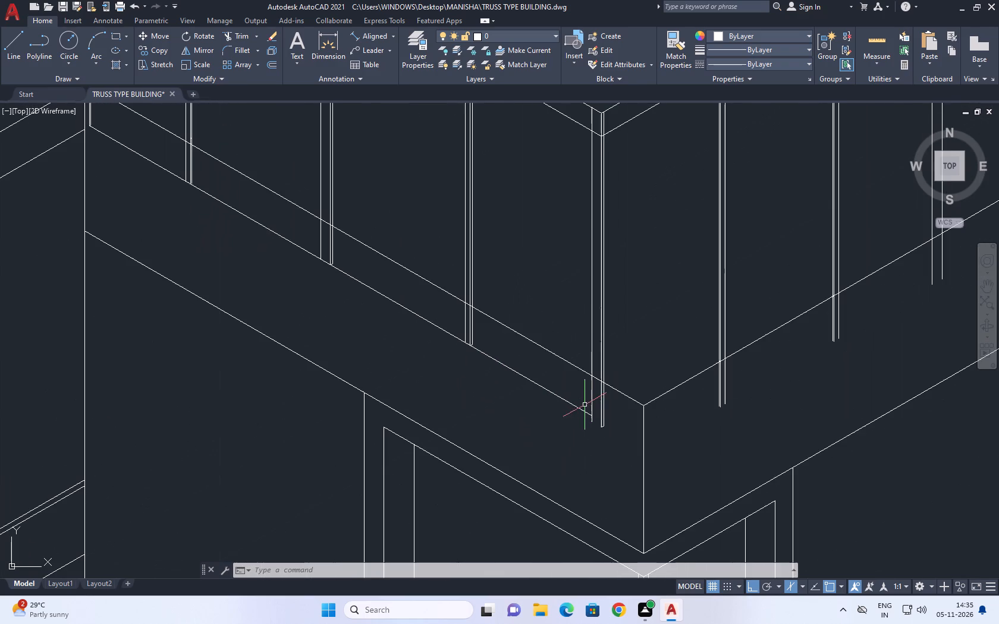
{"action": "scroll", "coordinate": [568, 361], "scroll_direction": "down", "scroll_amount": 3}
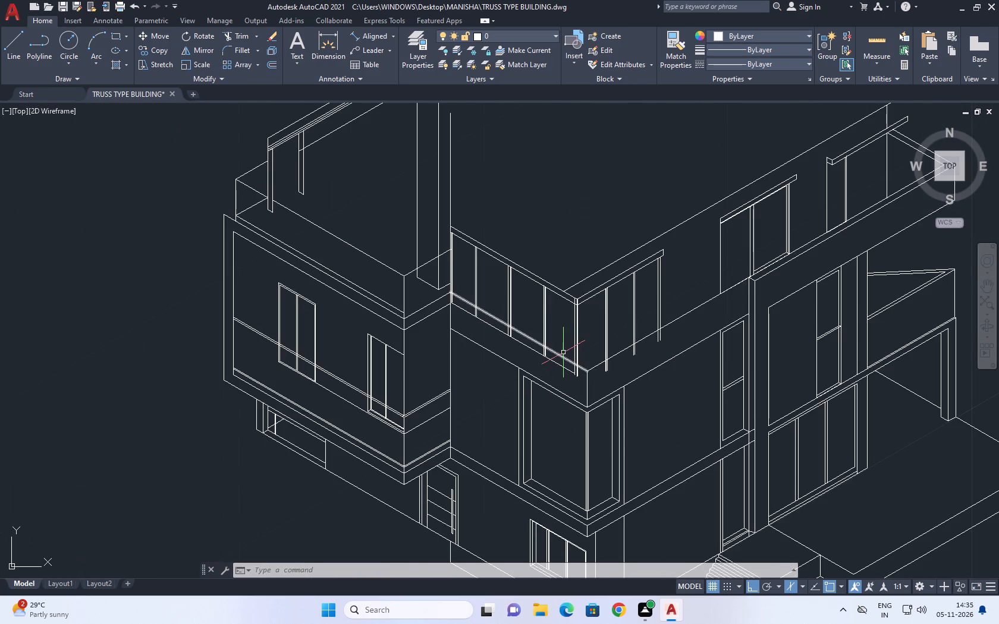
{"action": "left_click", "coordinate": [243, 37]}
{"action": "scroll", "coordinate": [487, 344], "scroll_direction": "up", "scroll_amount": 2}
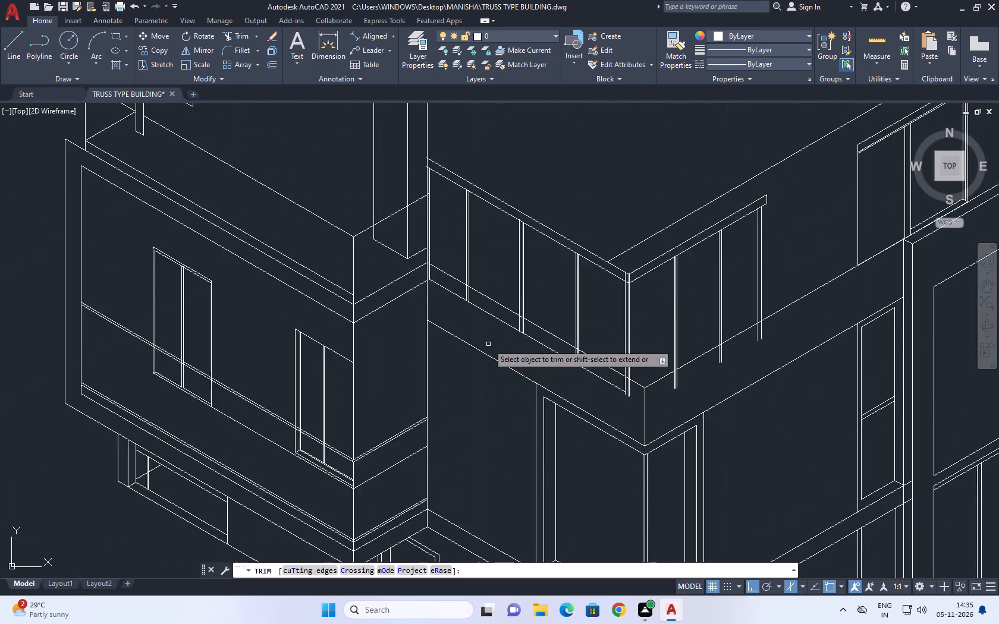
{"action": "scroll", "coordinate": [488, 344], "scroll_direction": "up", "scroll_amount": 1}
{"action": "middle_click_drag", "start_coordinate": [566, 412], "coordinate": [553, 412]}
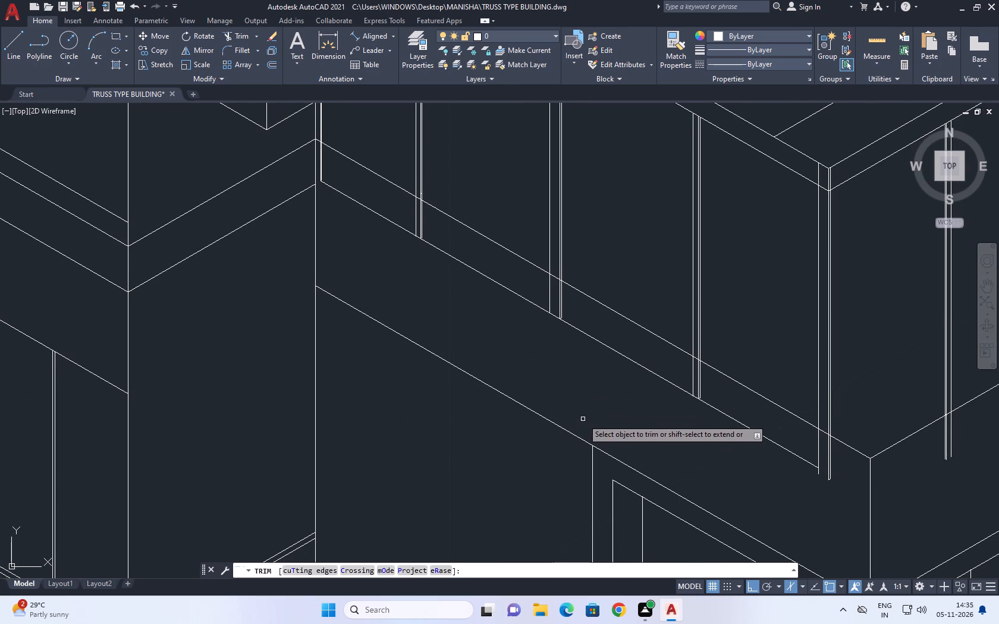
{"action": "scroll", "coordinate": [326, 165], "scroll_direction": "up", "scroll_amount": 2}
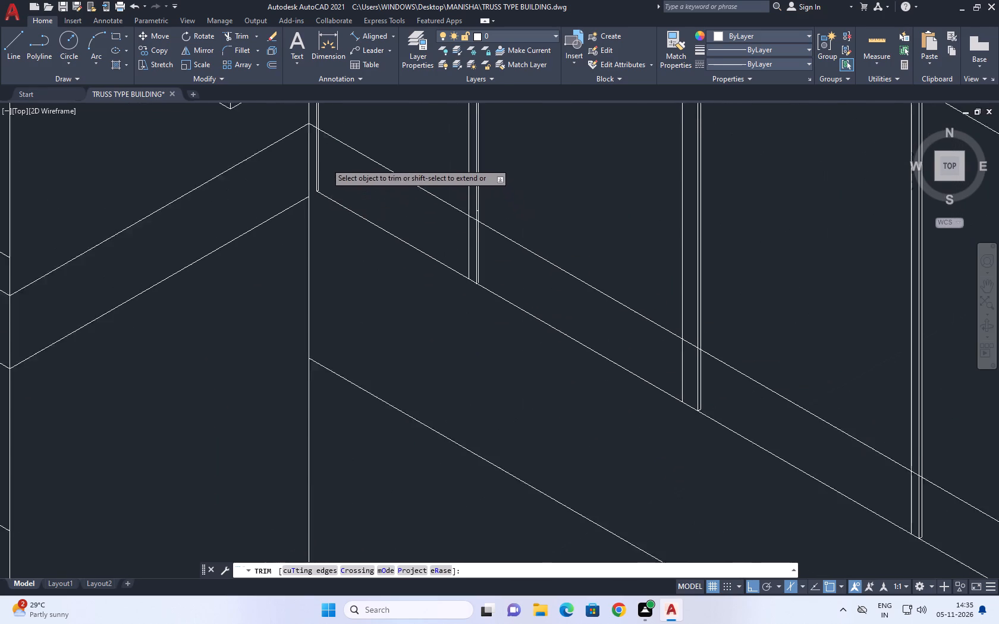
{"action": "left_click", "coordinate": [310, 143]}
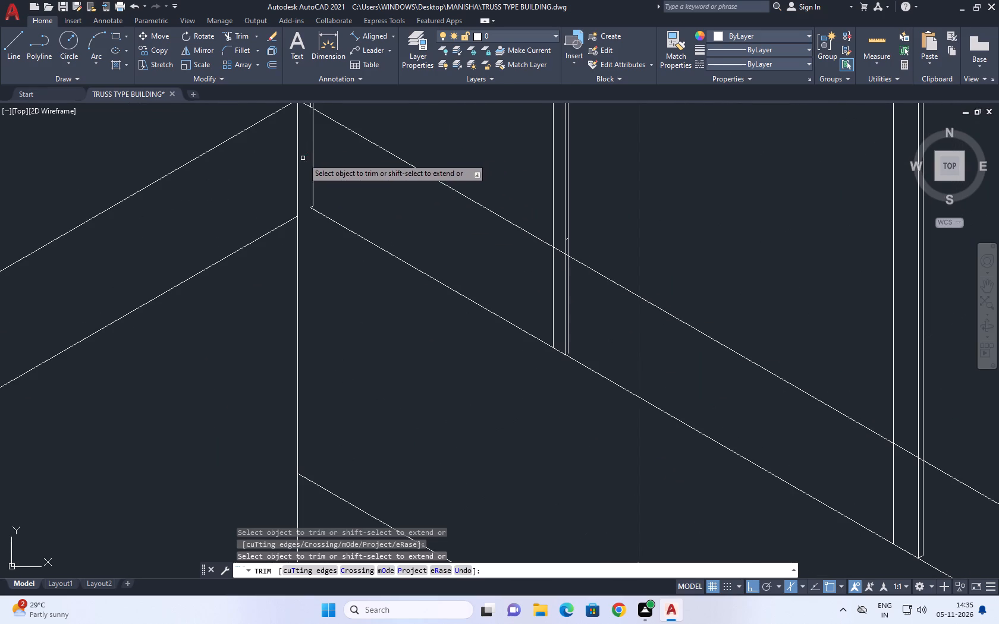
{"action": "left_click", "coordinate": [303, 158]}
{"action": "left_click", "coordinate": [698, 377]}
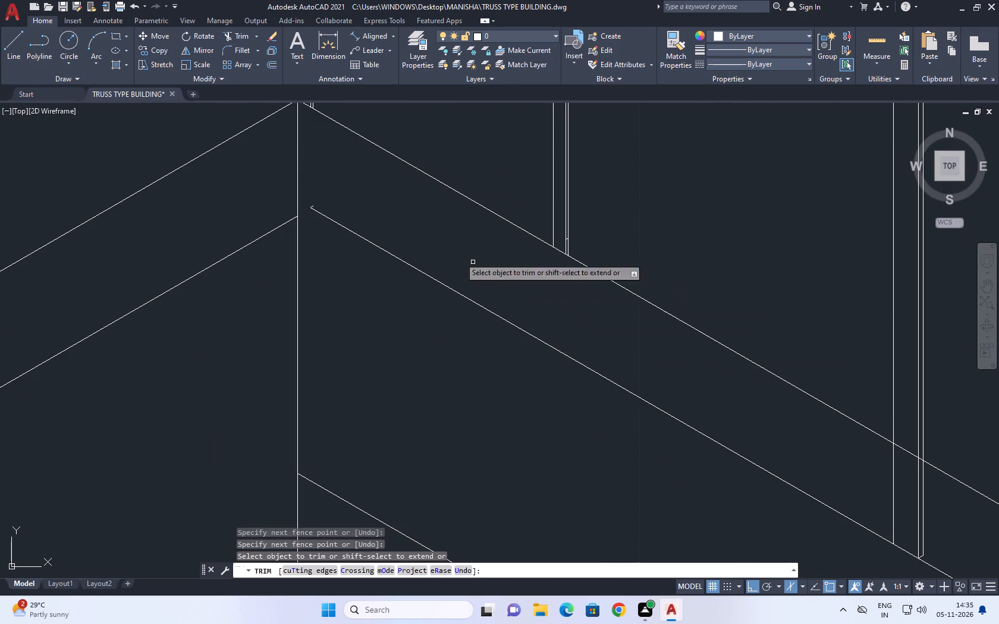
{"action": "scroll", "coordinate": [317, 217], "scroll_direction": "up", "scroll_amount": 3}
{"action": "left_click", "coordinate": [309, 201]}
{"action": "left_click", "coordinate": [290, 177]}
{"action": "scroll", "coordinate": [294, 187], "scroll_direction": "down", "scroll_amount": 3}
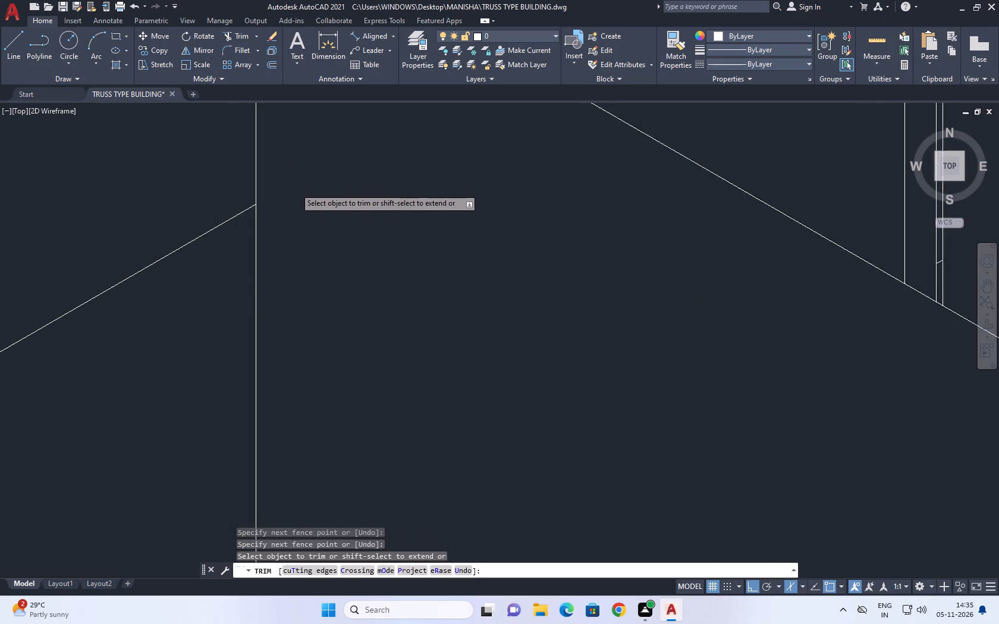
{"action": "scroll", "coordinate": [295, 188], "scroll_direction": "down", "scroll_amount": 1}
{"action": "scroll", "coordinate": [341, 213], "scroll_direction": "down", "scroll_amount": 3}
Trim the four-pane window's remaining mullions at the parapet's upper edge and clear the tiny leftover pieces at their lower ends.
{"action": "scroll", "coordinate": [669, 401], "scroll_direction": "up", "scroll_amount": 3}
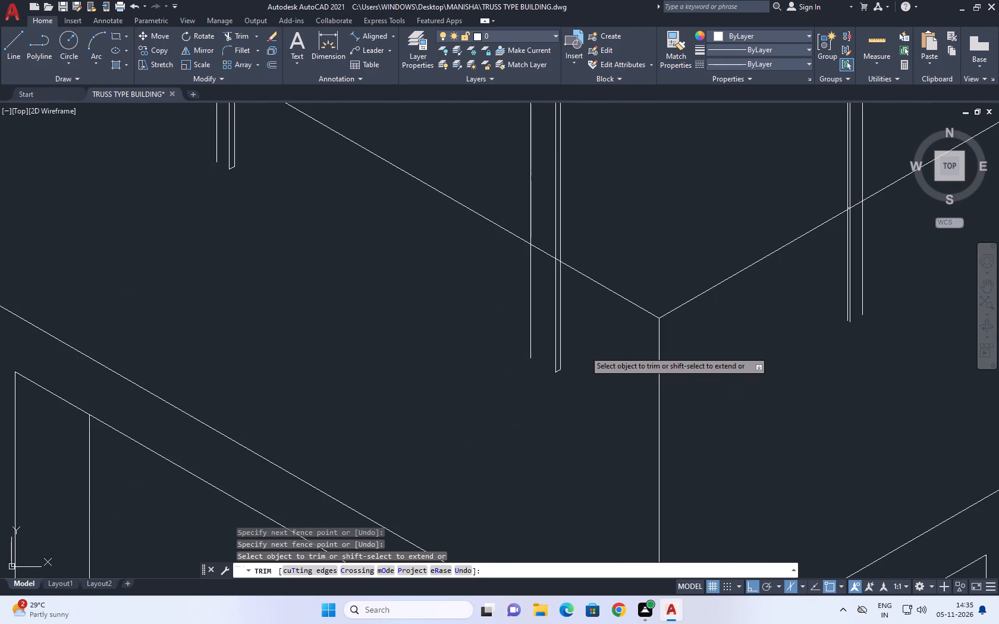
{"action": "left_click", "coordinate": [585, 351]}
{"action": "left_click", "coordinate": [420, 278]}
{"action": "left_click", "coordinate": [556, 371]}
{"action": "scroll", "coordinate": [551, 372], "scroll_direction": "down", "scroll_amount": 2}
{"action": "scroll", "coordinate": [461, 290], "scroll_direction": "up", "scroll_amount": 1}
{"action": "left_click", "coordinate": [445, 291]}
{"action": "left_click", "coordinate": [265, 253]}
{"action": "scroll", "coordinate": [382, 288], "scroll_direction": "up", "scroll_amount": 3}
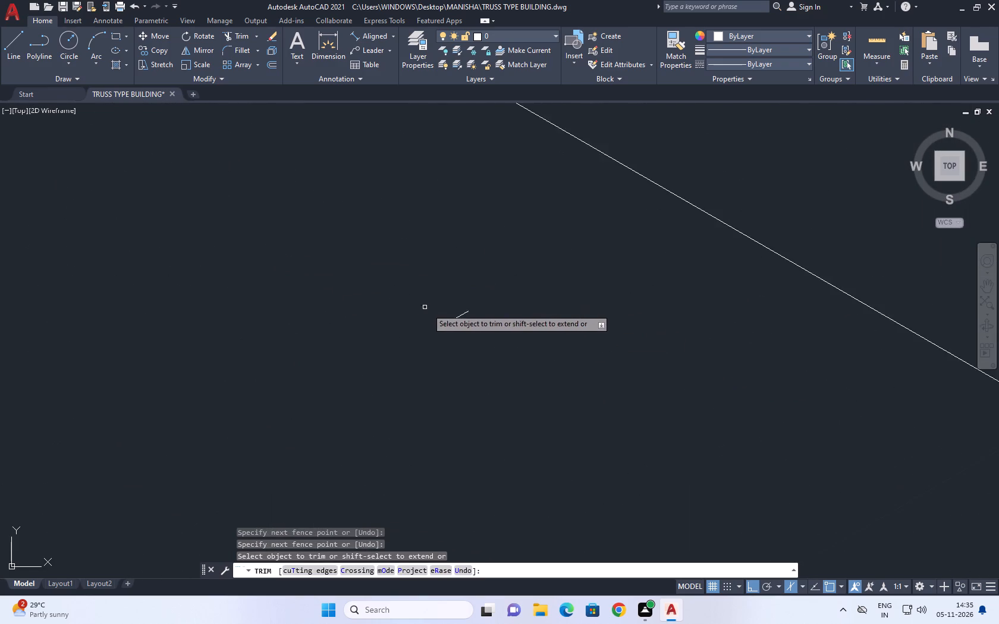
{"action": "scroll", "coordinate": [432, 311], "scroll_direction": "up", "scroll_amount": 1}
{"action": "left_click_drag", "start_coordinate": [479, 319], "coordinate": [480, 324]}
{"action": "scroll", "coordinate": [494, 345], "scroll_direction": "down", "scroll_amount": 5}
{"action": "middle_click_drag", "start_coordinate": [283, 204], "coordinate": [435, 311]}
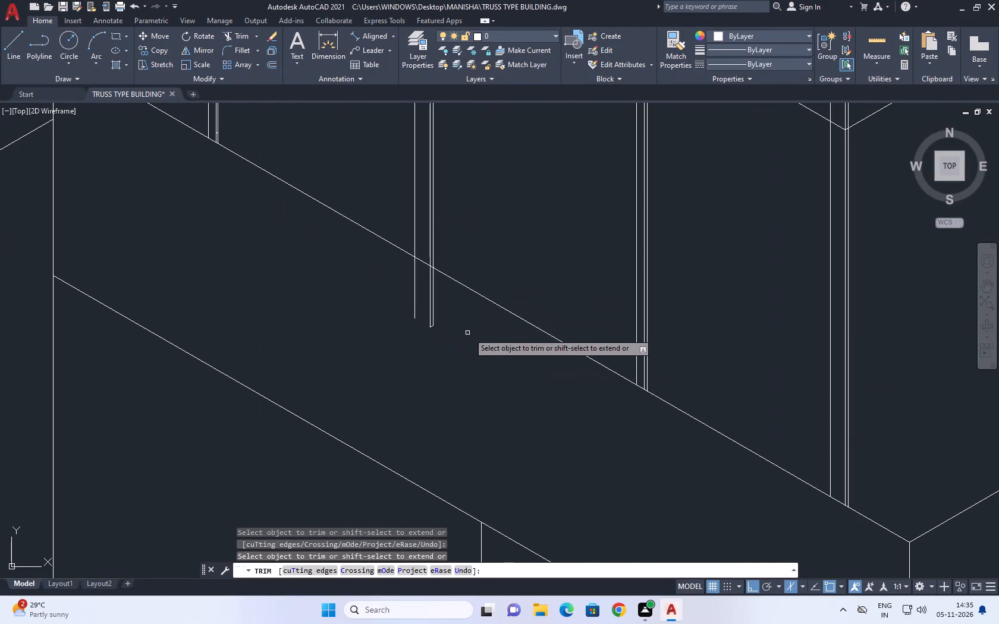
{"action": "left_click", "coordinate": [470, 333]}
{"action": "left_click", "coordinate": [308, 252]}
{"action": "scroll", "coordinate": [426, 336], "scroll_direction": "up", "scroll_amount": 2}
{"action": "left_click", "coordinate": [434, 306]}
{"action": "scroll", "coordinate": [428, 336], "scroll_direction": "down", "scroll_amount": 2}
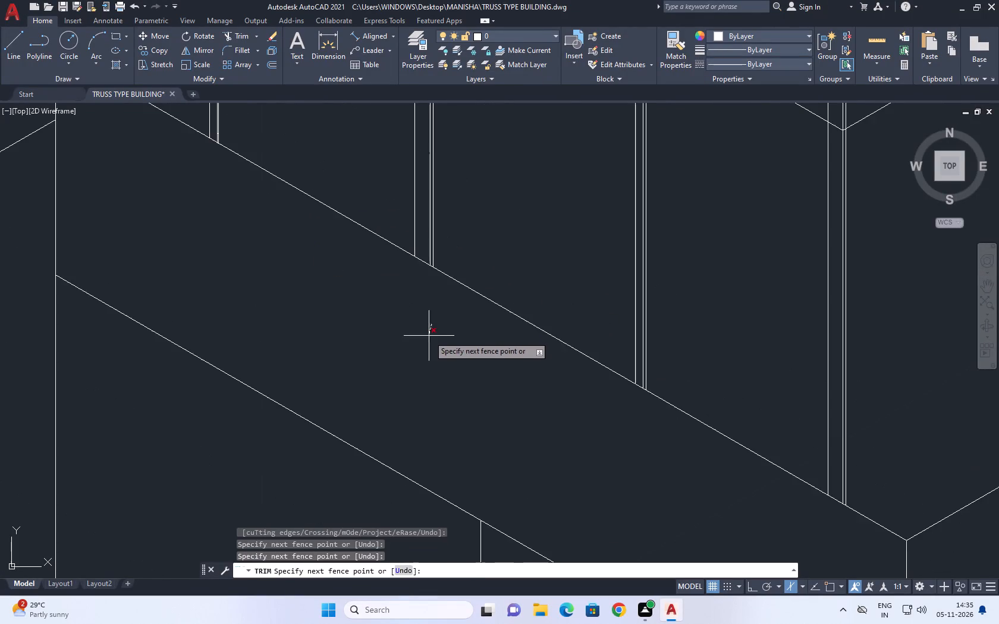
{"action": "left_click", "coordinate": [429, 336]}
Trim all the adjoining corner window's mullions where they run past the parapet's upper edge.
{"action": "scroll", "coordinate": [387, 321], "scroll_direction": "down", "scroll_amount": 5}
{"action": "scroll", "coordinate": [505, 357], "scroll_direction": "up", "scroll_amount": 3}
{"action": "left_click", "coordinate": [396, 345]}
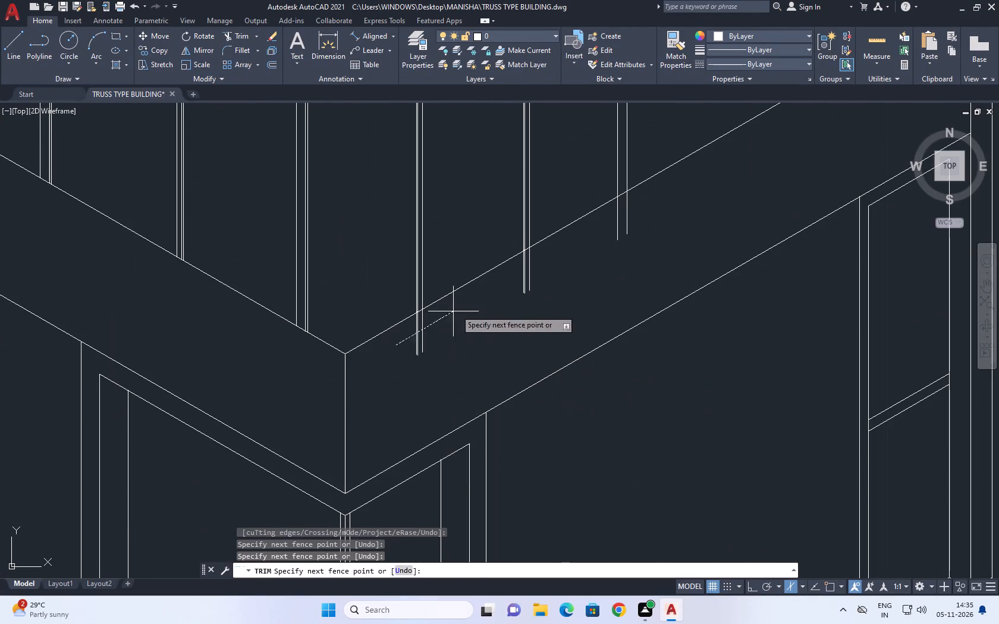
{"action": "left_click", "coordinate": [645, 210]}
{"action": "right_click_drag", "start_coordinate": [483, 336], "coordinate": [480, 330]}
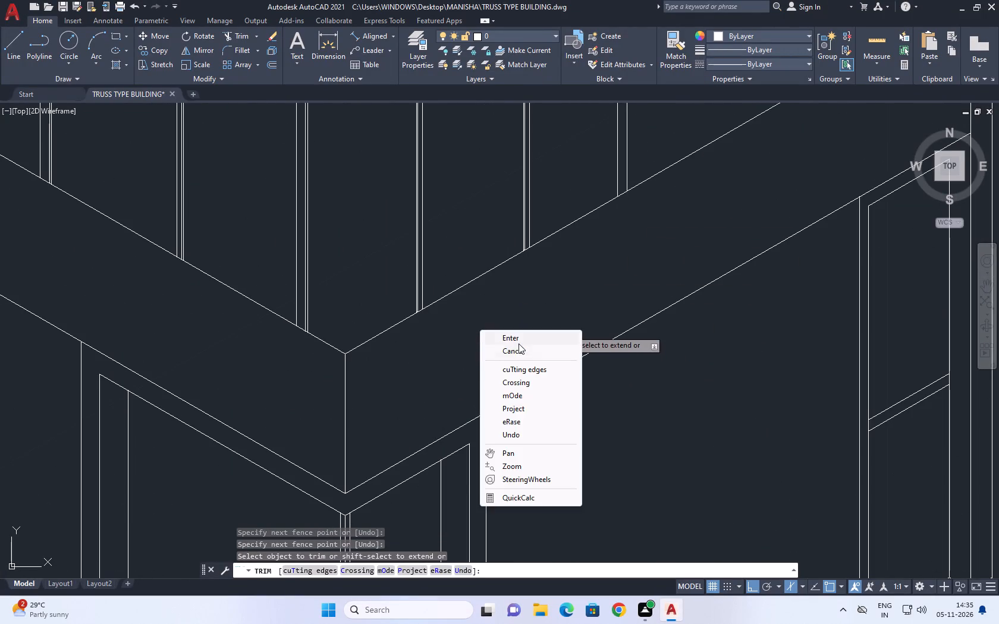
{"action": "left_click", "coordinate": [519, 349]}
Draw a sloping line from the top of the tall wall edge beside the four-pane window down to the long roof line near the front corner.
{"action": "scroll", "coordinate": [507, 345], "scroll_direction": "down", "scroll_amount": 2}
{"action": "middle_click_drag", "start_coordinate": [495, 315], "coordinate": [510, 379]}
{"action": "middle_click_drag", "start_coordinate": [453, 299], "coordinate": [473, 364]}
{"action": "scroll", "coordinate": [475, 367], "scroll_direction": "down", "scroll_amount": 1}
{"action": "middle_click_drag", "start_coordinate": [488, 327], "coordinate": [472, 346]}
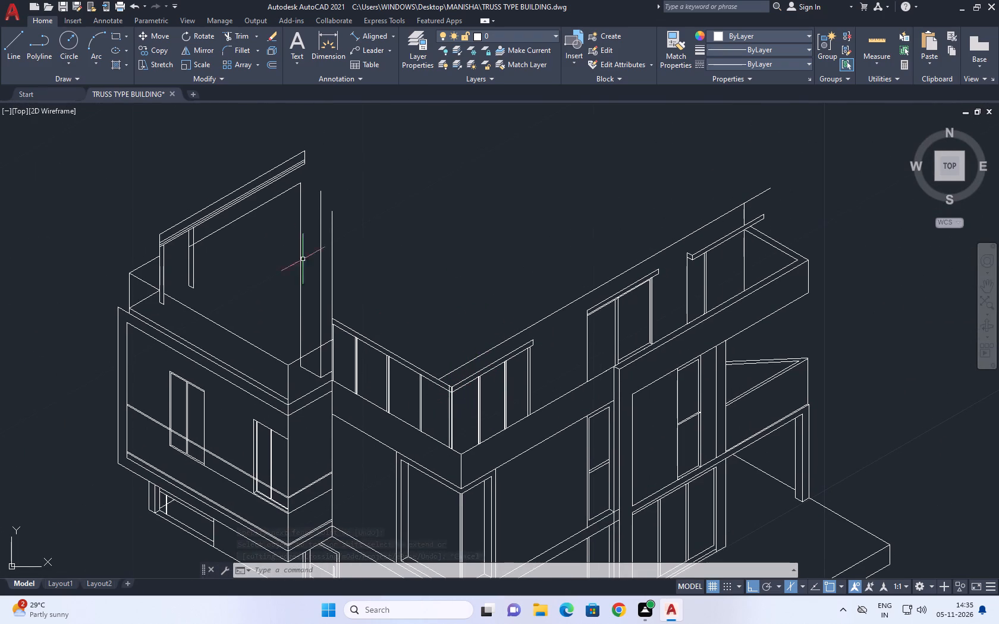
{"action": "left_click_drag", "start_coordinate": [17, 45], "coordinate": [12, 35]}
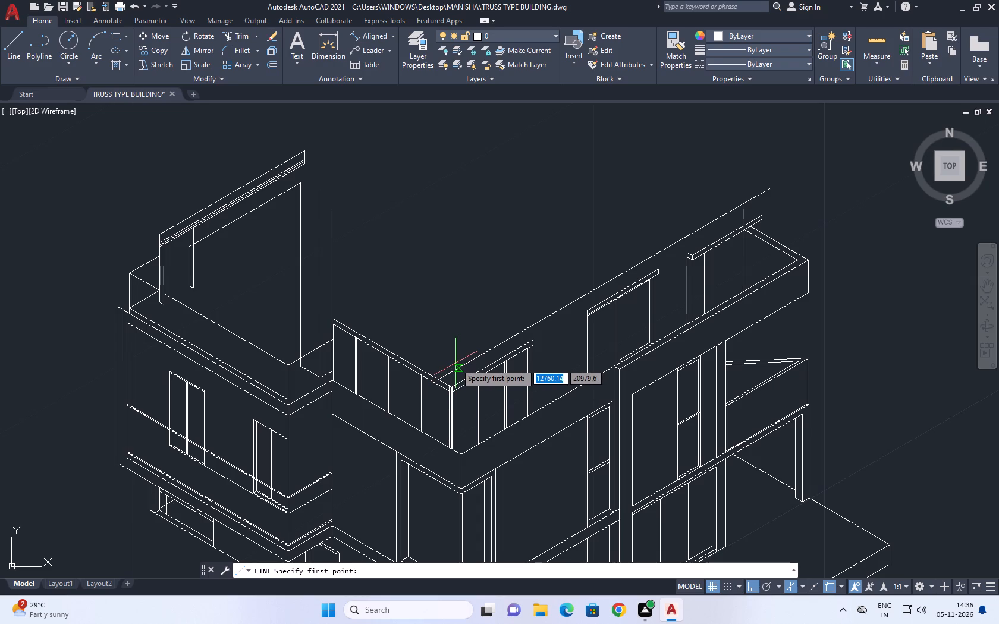
{"action": "left_click", "coordinate": [333, 209]}
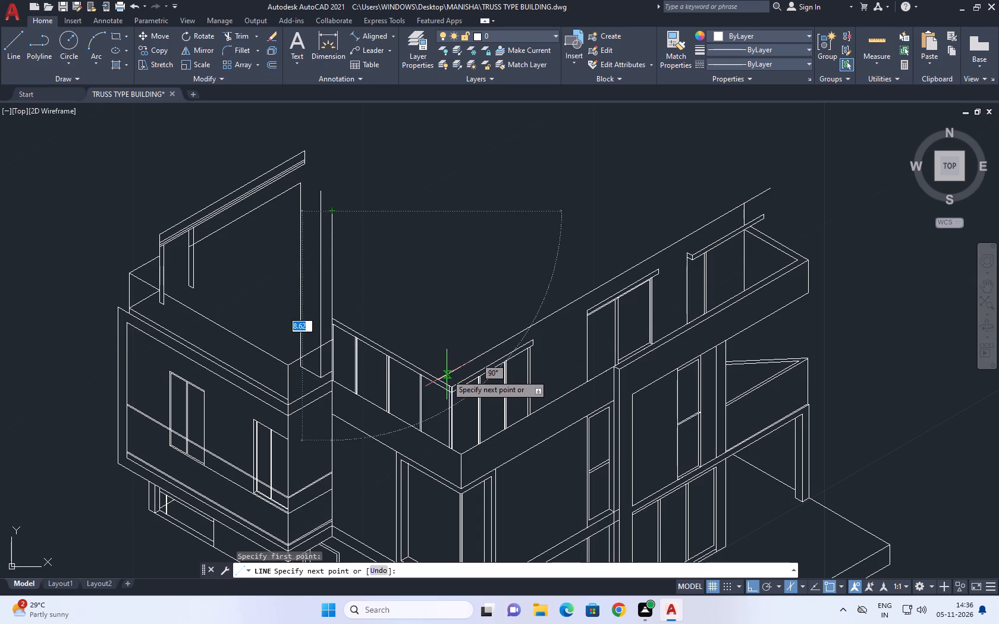
{"action": "left_click", "coordinate": [447, 374]}
{"action": "key", "text": "space"}
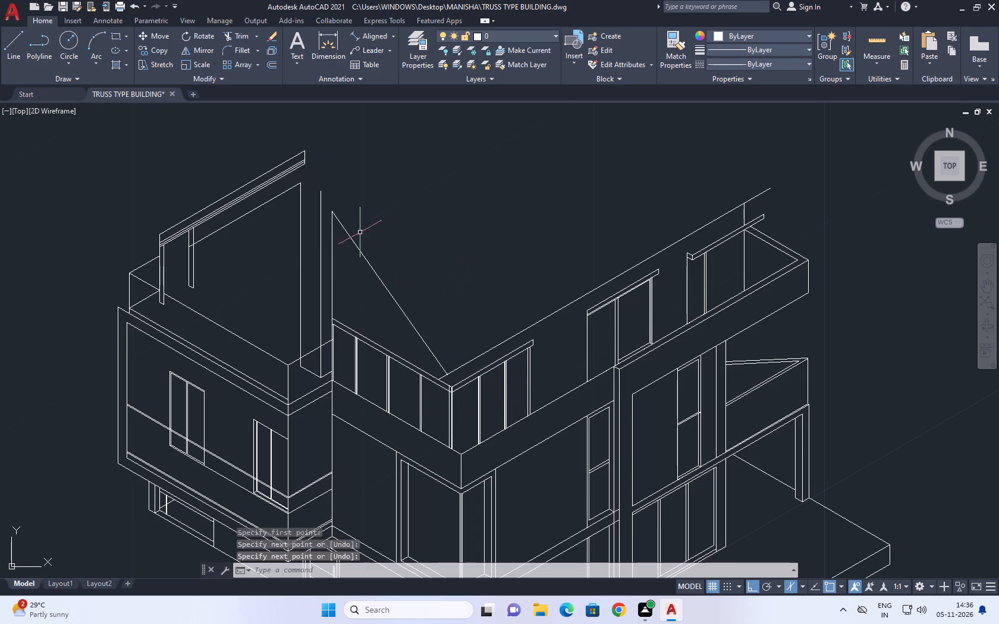
Fillet the new sloping line with the lowest line of the raised roof edge so they meet at a sharp apex.
{"action": "middle_click_drag", "start_coordinate": [414, 345], "coordinate": [432, 368]}
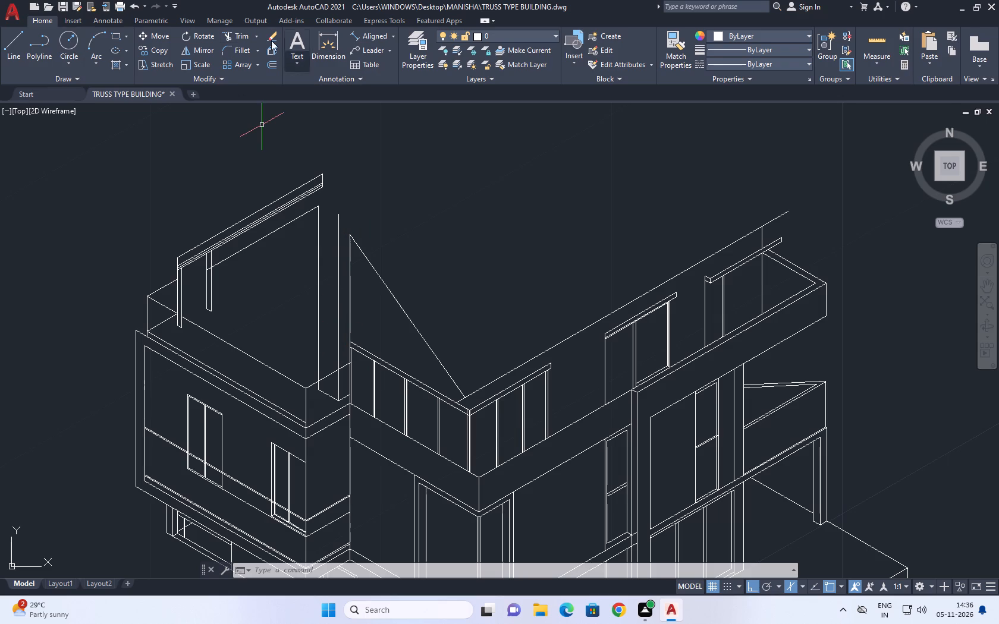
{"action": "left_click", "coordinate": [243, 51]}
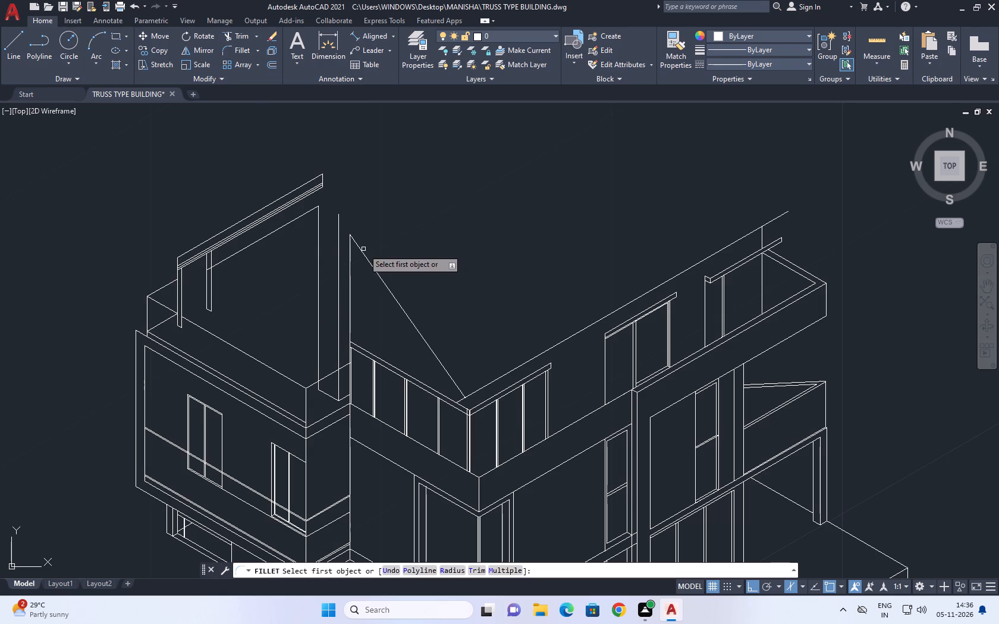
{"action": "left_click", "coordinate": [362, 251]}
{"action": "scroll", "coordinate": [323, 191], "scroll_direction": "up", "scroll_amount": 1}
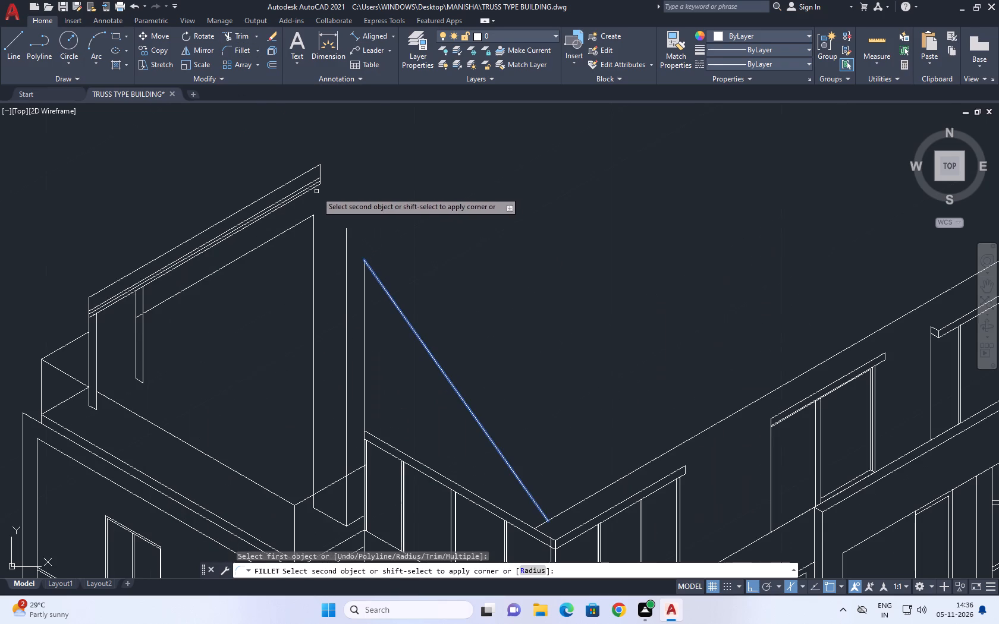
{"action": "left_click", "coordinate": [313, 190]}
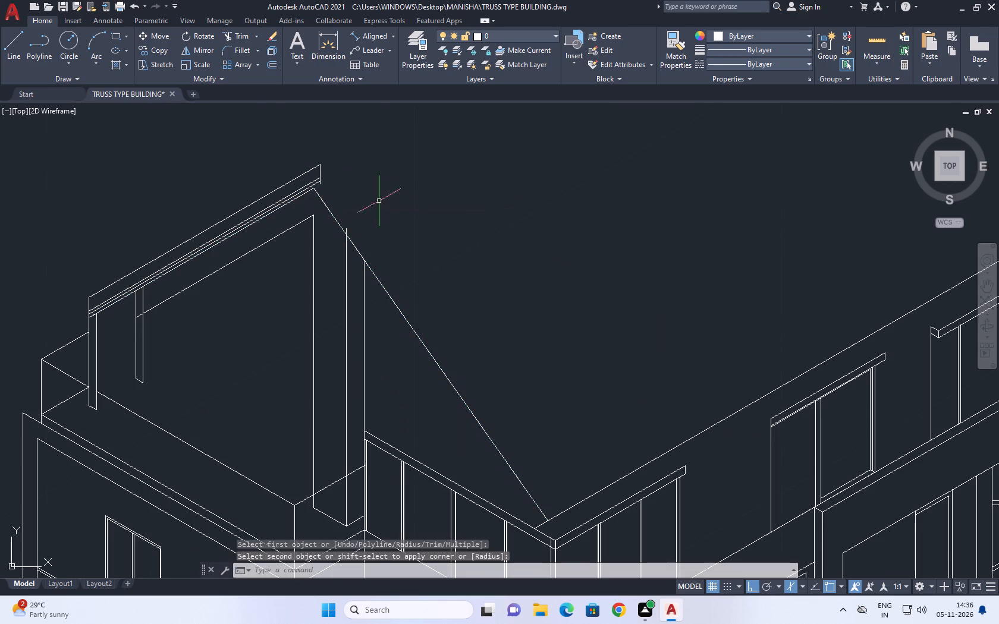
Copy the sloping line from its upper end to the ends of the three other raised roof edge lines.
{"action": "middle_click", "coordinate": [468, 247]}
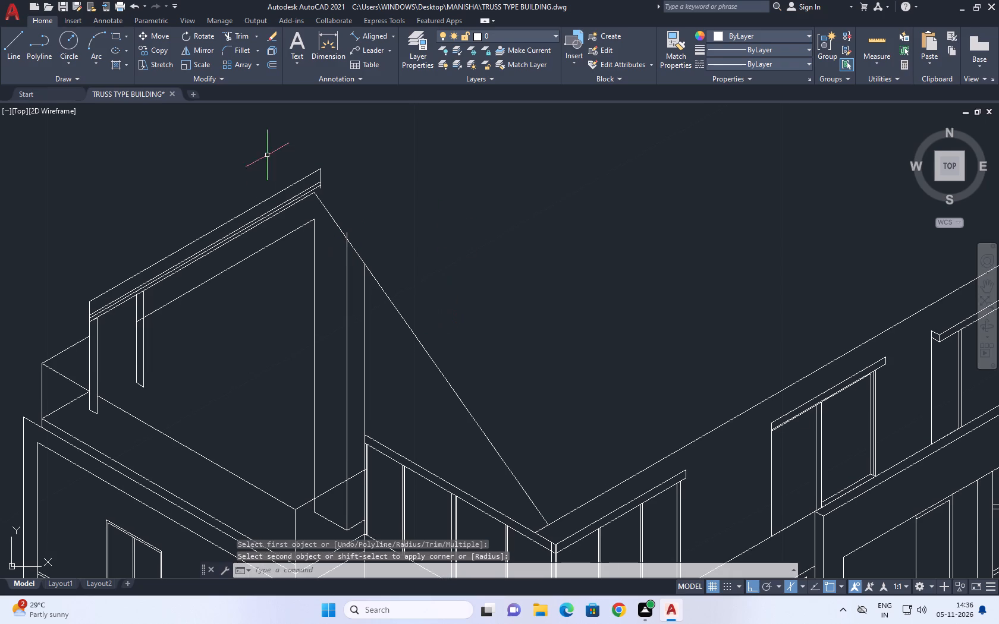
{"action": "left_click_drag", "start_coordinate": [454, 324], "coordinate": [444, 324]}
{"action": "left_click_drag", "start_coordinate": [417, 342], "coordinate": [410, 373]}
{"action": "middle_click_drag", "start_coordinate": [379, 173], "coordinate": [376, 209]}
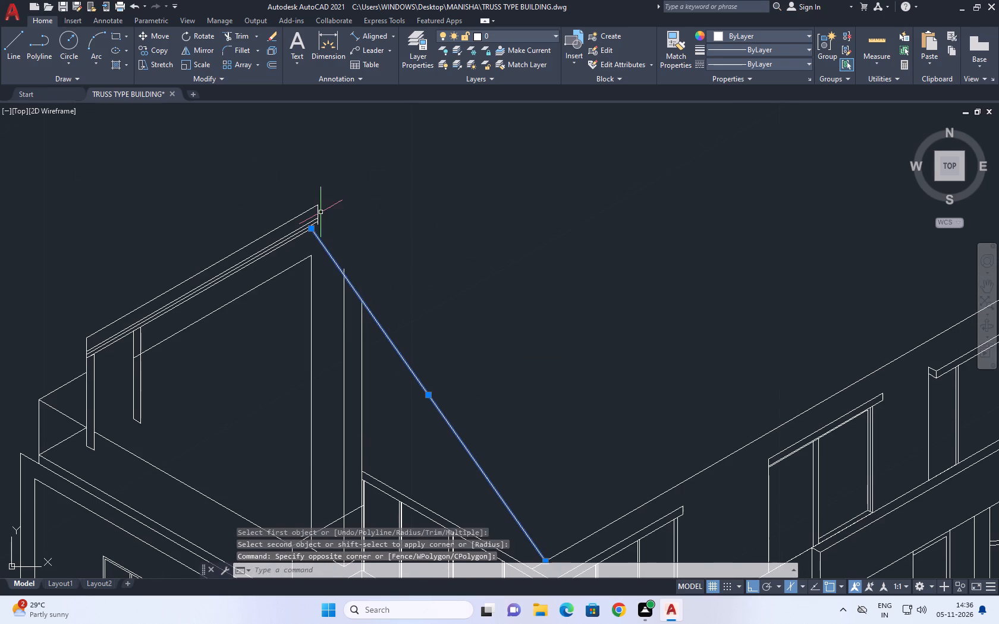
{"action": "left_click", "coordinate": [157, 52]}
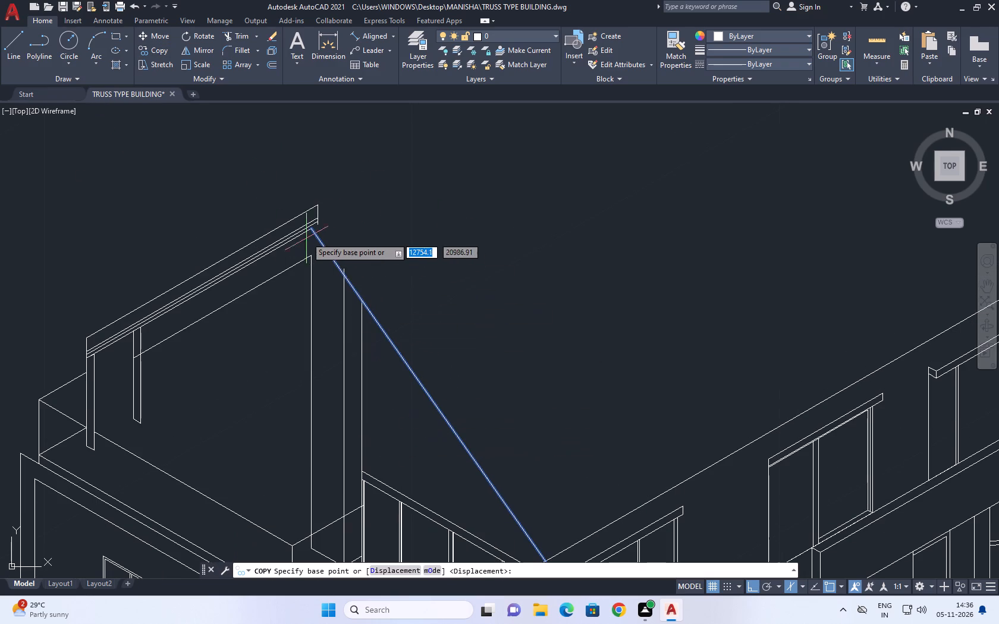
{"action": "scroll", "coordinate": [306, 235], "scroll_direction": "up", "scroll_amount": 5}
{"action": "left_click", "coordinate": [327, 191]}
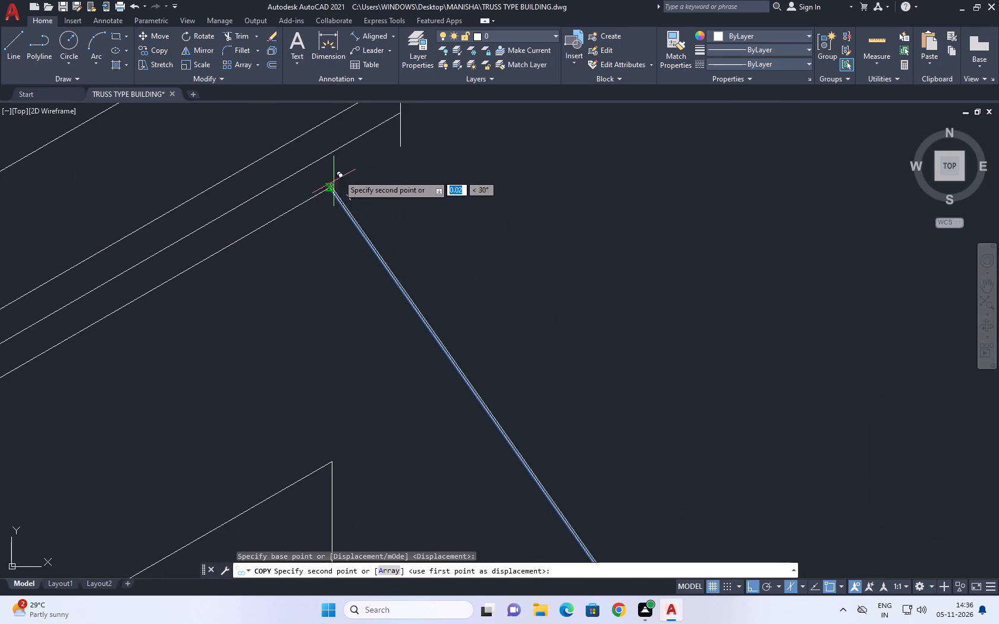
{"action": "middle_click_drag", "start_coordinate": [344, 171], "coordinate": [349, 307]}
{"action": "left_click", "coordinate": [403, 254]}
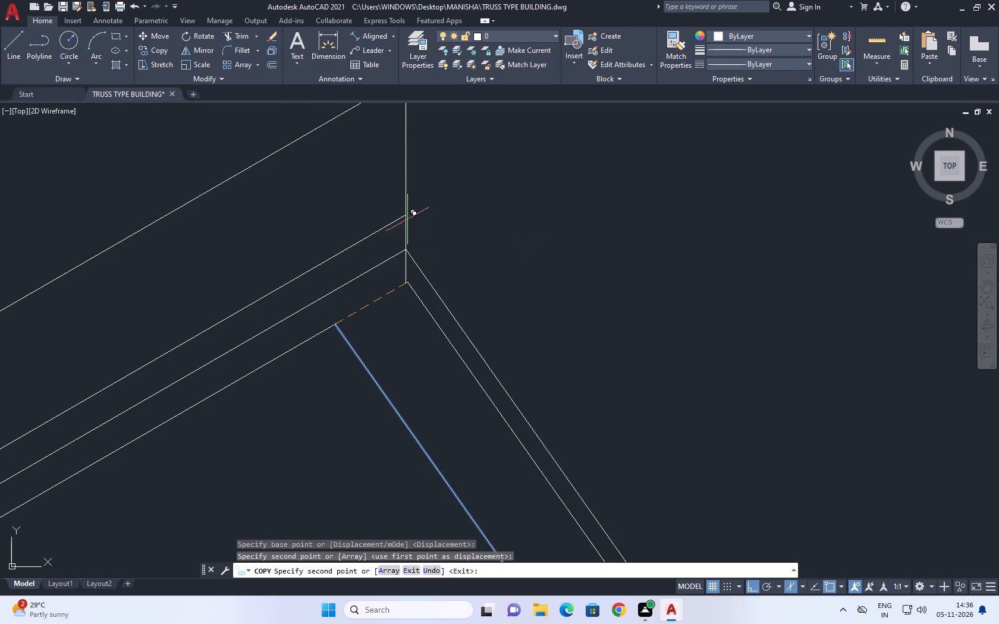
{"action": "left_click", "coordinate": [407, 212]}
{"action": "middle_click_drag", "start_coordinate": [439, 188], "coordinate": [417, 303]}
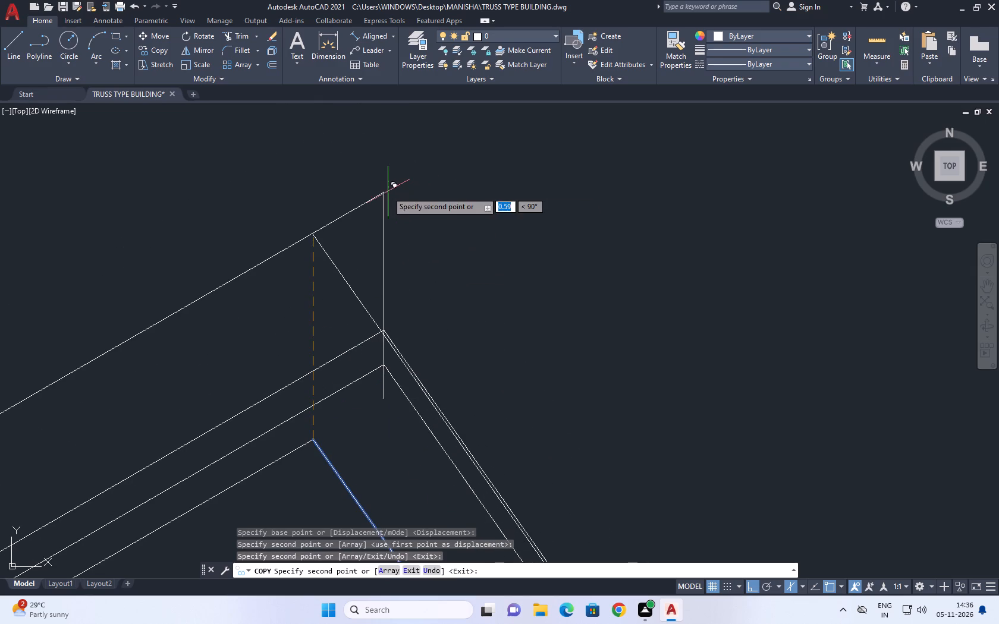
{"action": "left_click", "coordinate": [384, 191]}
{"action": "right_click", "coordinate": [467, 200]}
{"action": "left_click", "coordinate": [522, 217]}
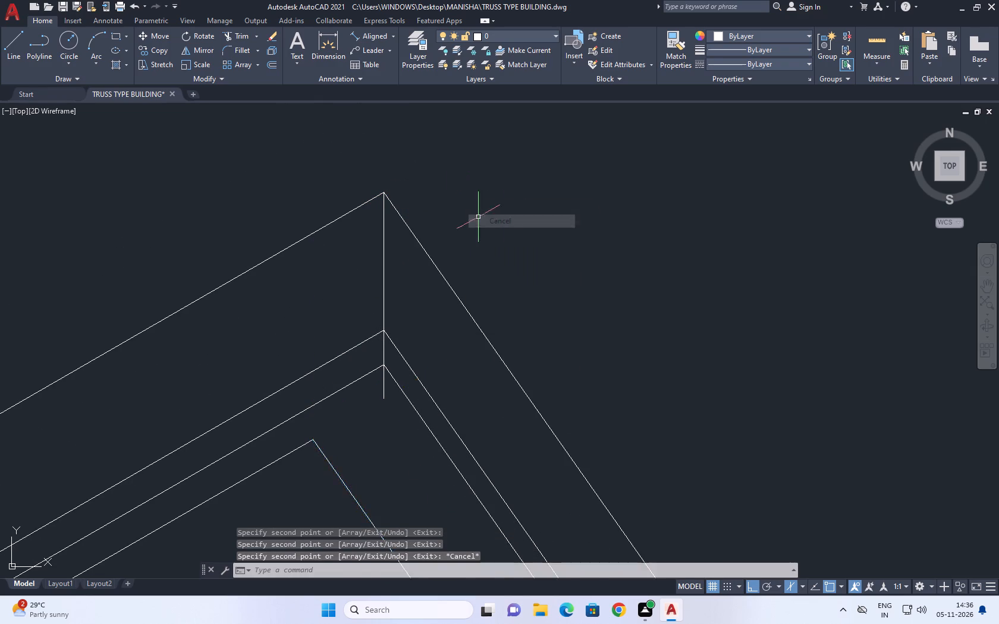
Examine the sloping roof lines at their lower ends near the front corner and at the apex.
{"action": "scroll", "coordinate": [478, 217], "scroll_direction": "down", "scroll_amount": 6}
{"action": "scroll", "coordinate": [612, 431], "scroll_direction": "up", "scroll_amount": 2}
{"action": "middle_click_drag", "start_coordinate": [663, 371], "coordinate": [667, 387]}
{"action": "scroll", "coordinate": [668, 387], "scroll_direction": "down", "scroll_amount": 2}
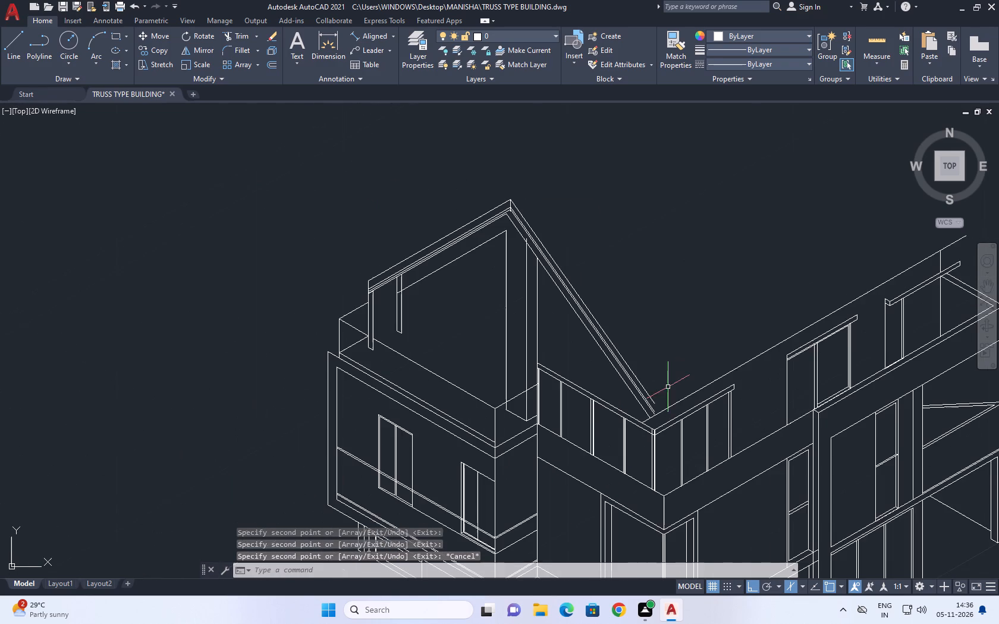
{"action": "middle_click_drag", "start_coordinate": [677, 404], "coordinate": [656, 421]}
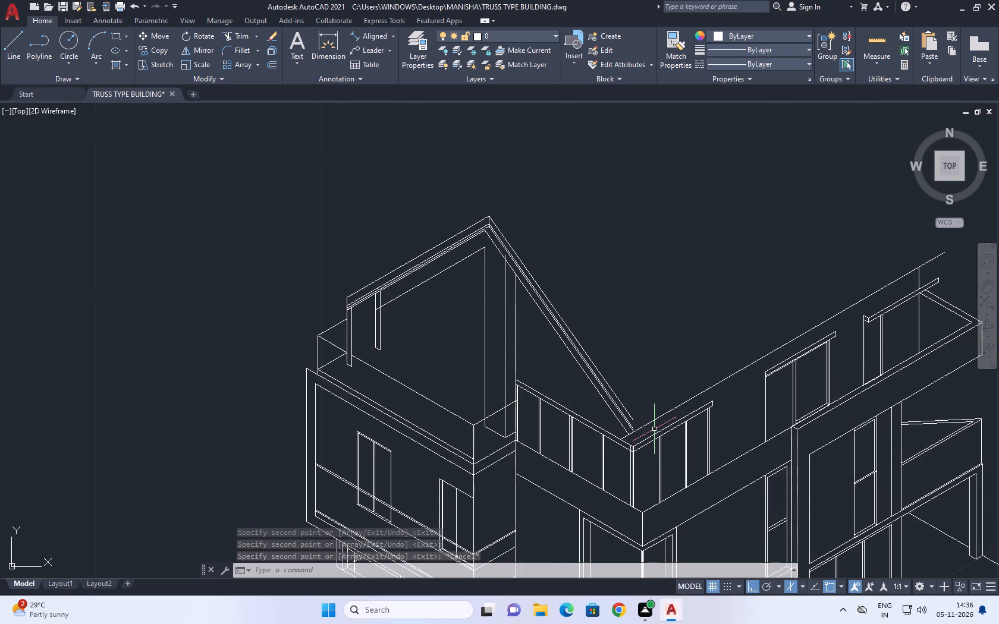
{"action": "scroll", "coordinate": [618, 414], "scroll_direction": "up", "scroll_amount": 4}
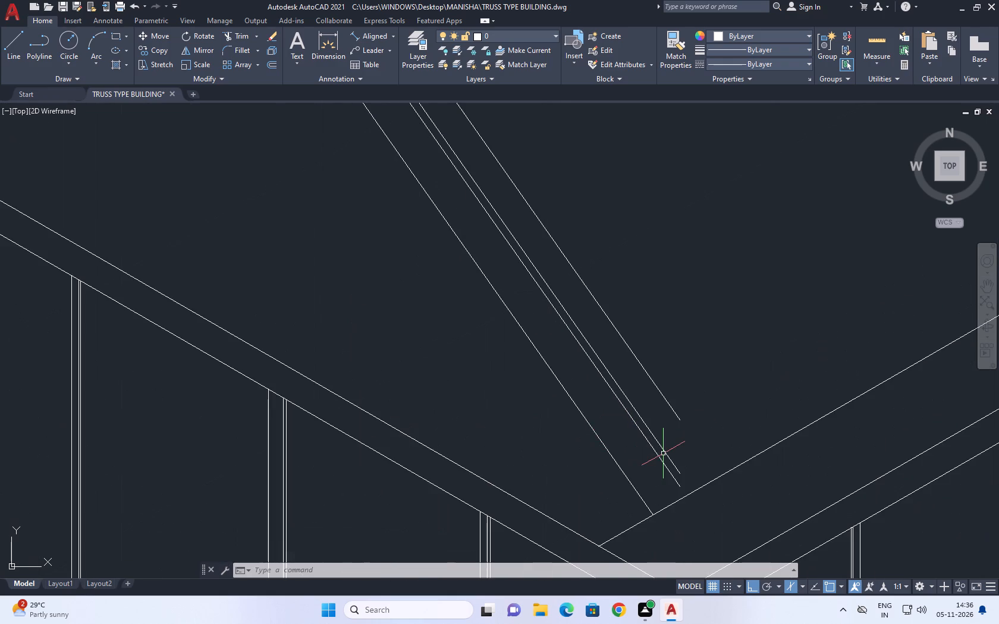
{"action": "scroll", "coordinate": [664, 453], "scroll_direction": "down", "scroll_amount": 4}
{"action": "scroll", "coordinate": [522, 270], "scroll_direction": "up", "scroll_amount": 3}
{"action": "middle_click_drag", "start_coordinate": [490, 234], "coordinate": [495, 245]}
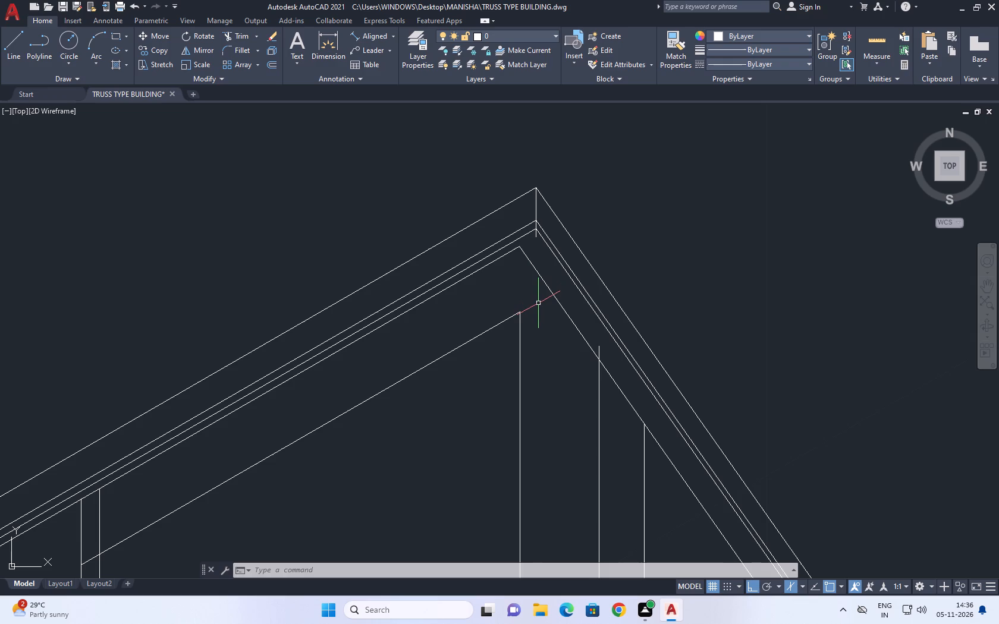
{"action": "scroll", "coordinate": [541, 305], "scroll_direction": "down", "scroll_amount": 3}
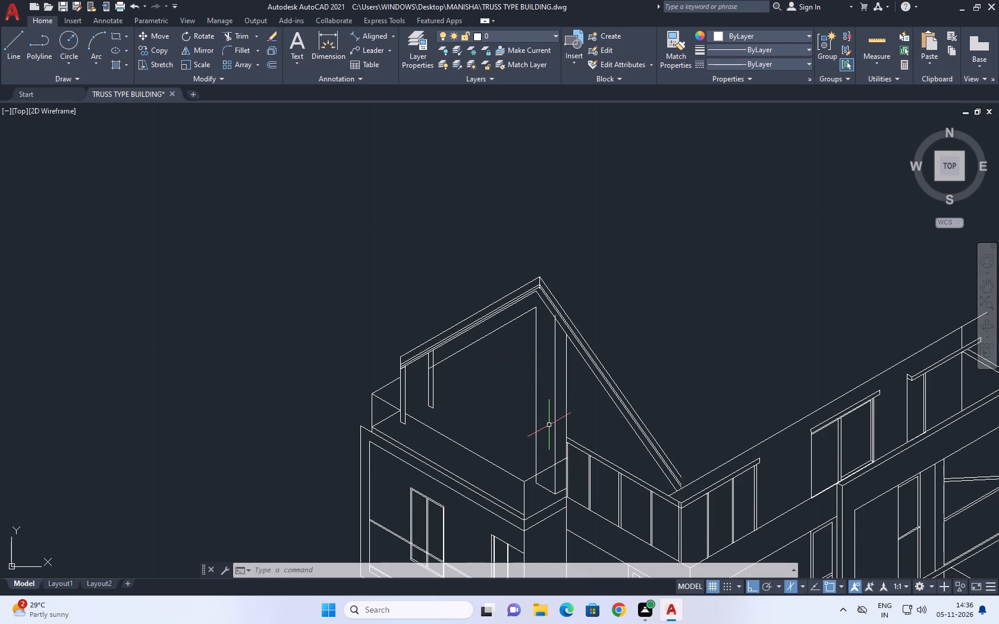
Examine the roof edge and sloping lines around the apex and the wall edges beneath them.
{"action": "scroll", "coordinate": [491, 276], "scroll_direction": "up", "scroll_amount": 1}
{"action": "scroll", "coordinate": [551, 310], "scroll_direction": "up", "scroll_amount": 2}
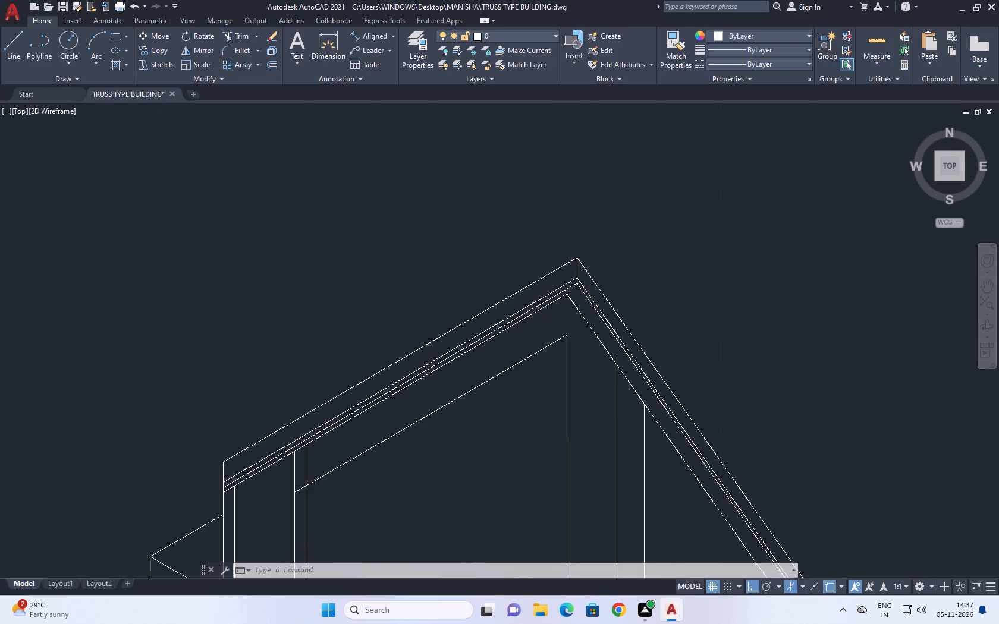
{"action": "middle_click_drag", "start_coordinate": [546, 292], "coordinate": [514, 326]}
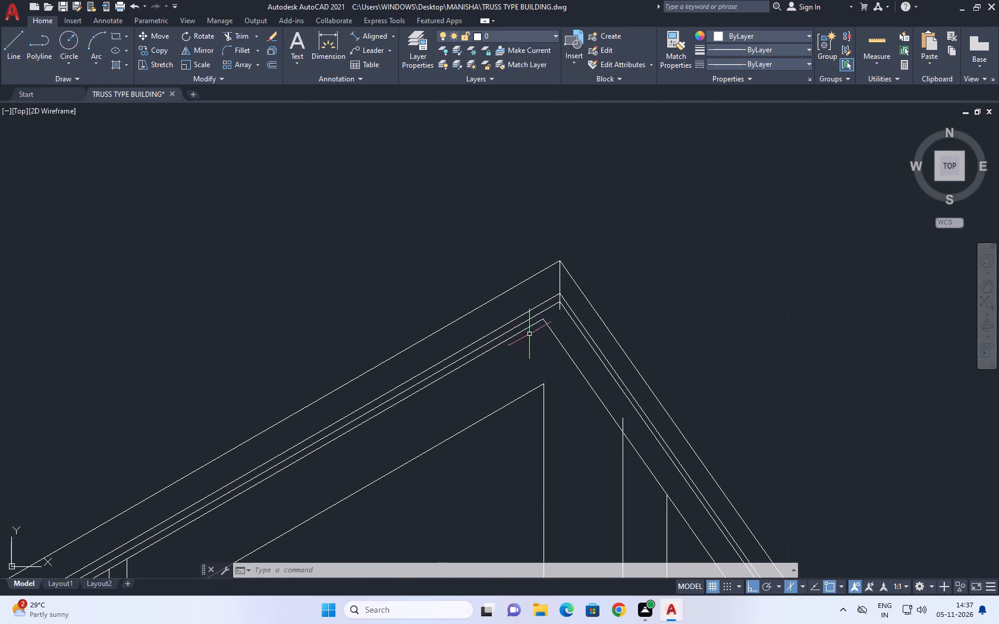
{"action": "scroll", "coordinate": [534, 311], "scroll_direction": "up", "scroll_amount": 2}
{"action": "middle_click_drag", "start_coordinate": [557, 317], "coordinate": [475, 263]}
{"action": "scroll", "coordinate": [477, 281], "scroll_direction": "down", "scroll_amount": 1}
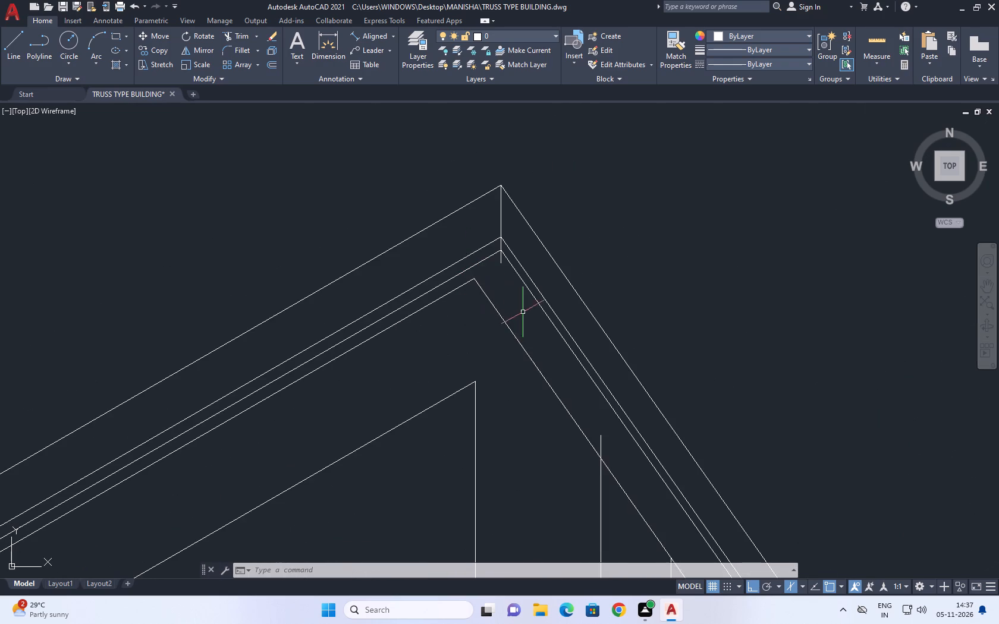
{"action": "middle_click_drag", "start_coordinate": [525, 299], "coordinate": [549, 253]}
{"action": "scroll", "coordinate": [550, 249], "scroll_direction": "down", "scroll_amount": 2}
{"action": "middle_click_drag", "start_coordinate": [602, 307], "coordinate": [442, 283]}
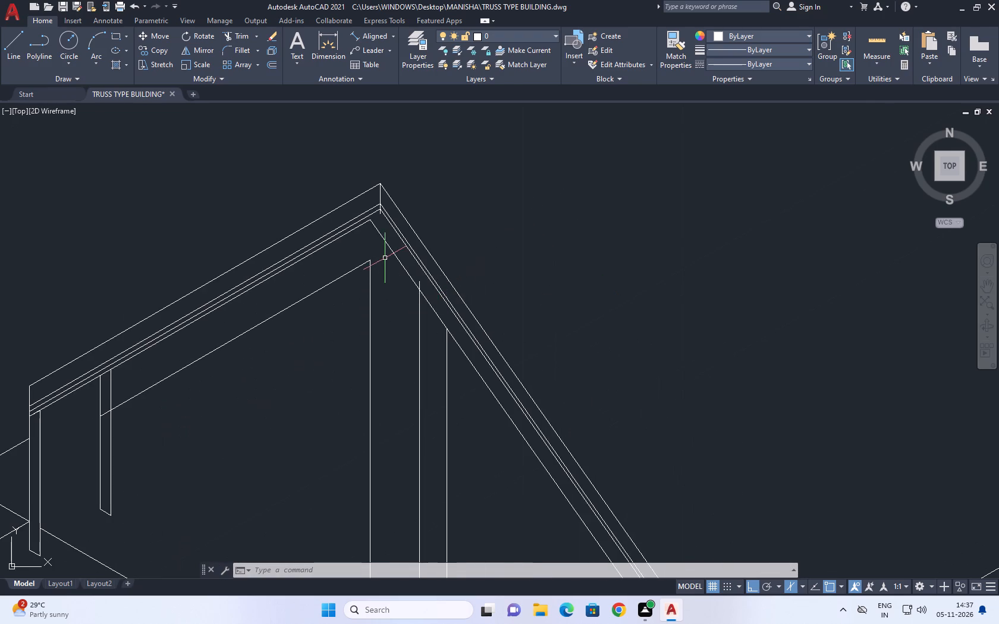
{"action": "middle_click_drag", "start_coordinate": [385, 257], "coordinate": [426, 241]}
{"action": "scroll", "coordinate": [423, 194], "scroll_direction": "down", "scroll_amount": 2}
{"action": "middle_click_drag", "start_coordinate": [431, 160], "coordinate": [428, 154]}
{"action": "scroll", "coordinate": [428, 154], "scroll_direction": "up", "scroll_amount": 1}
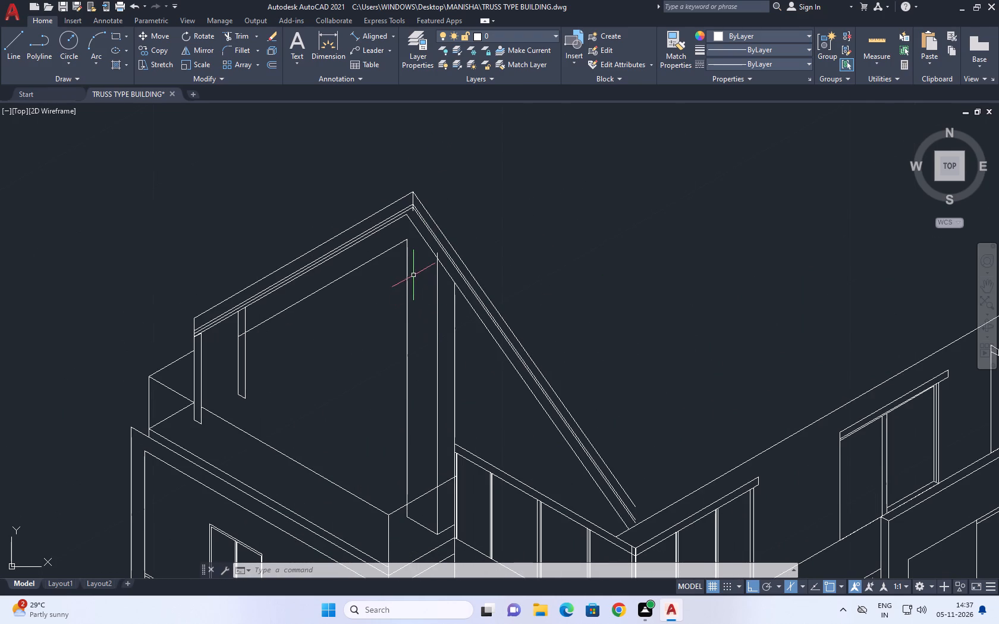
Fillet the lowest raised roof edge line with the short vertical line at the apex so they meet at a corner.
{"action": "scroll", "coordinate": [398, 216], "scroll_direction": "up", "scroll_amount": 3}
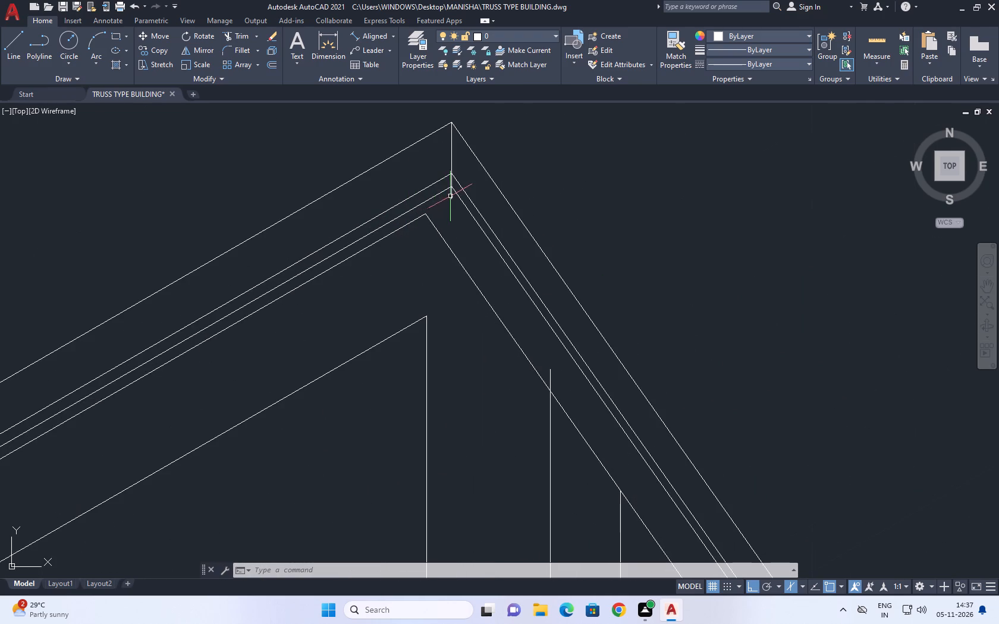
{"action": "scroll", "coordinate": [452, 204], "scroll_direction": "up", "scroll_amount": 2}
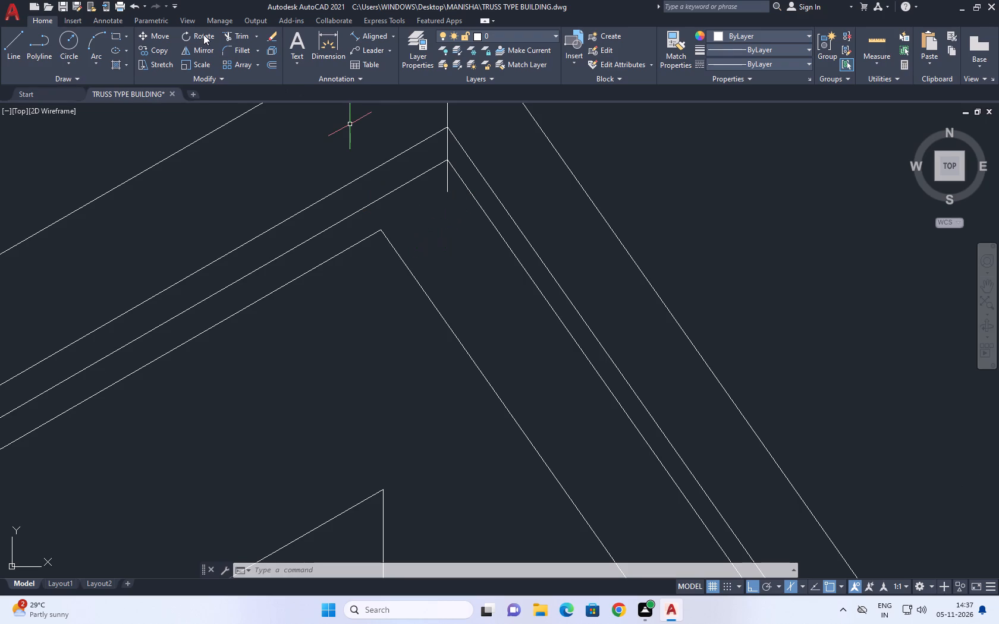
{"action": "left_click", "coordinate": [237, 47]}
{"action": "left_click", "coordinate": [366, 238]}
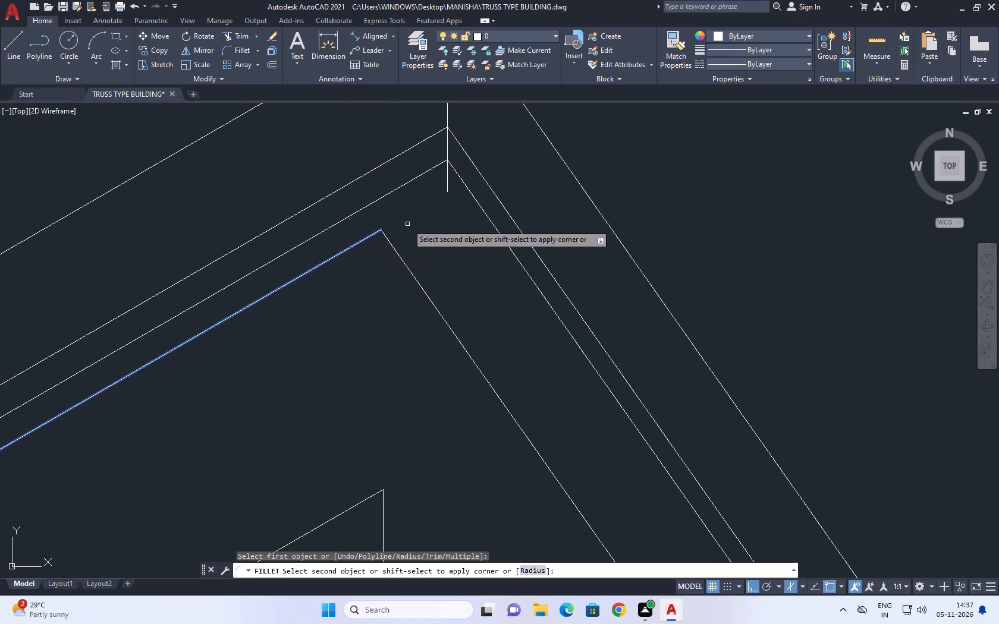
{"action": "left_click", "coordinate": [448, 191]}
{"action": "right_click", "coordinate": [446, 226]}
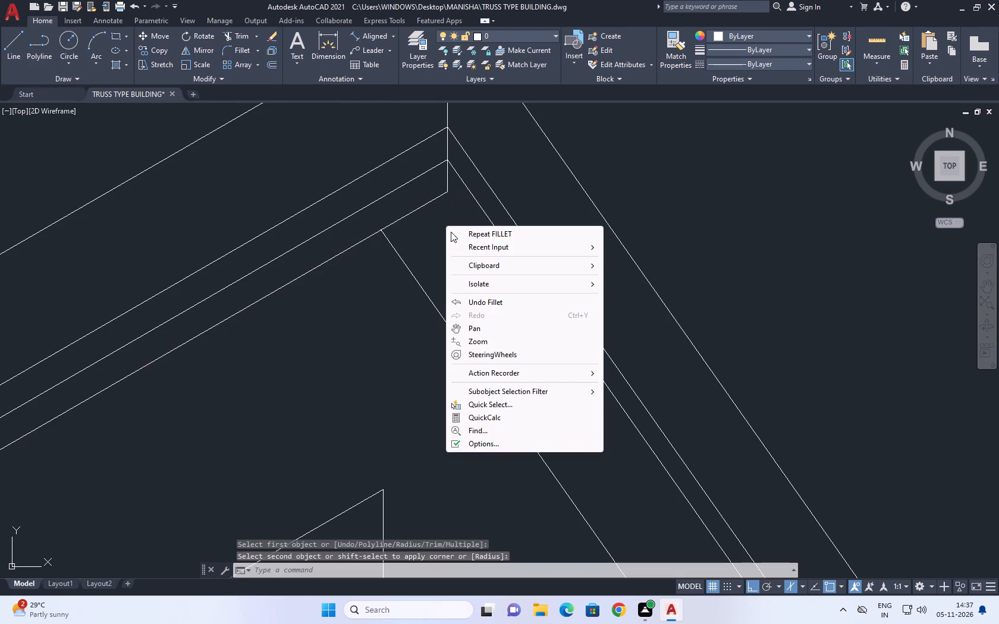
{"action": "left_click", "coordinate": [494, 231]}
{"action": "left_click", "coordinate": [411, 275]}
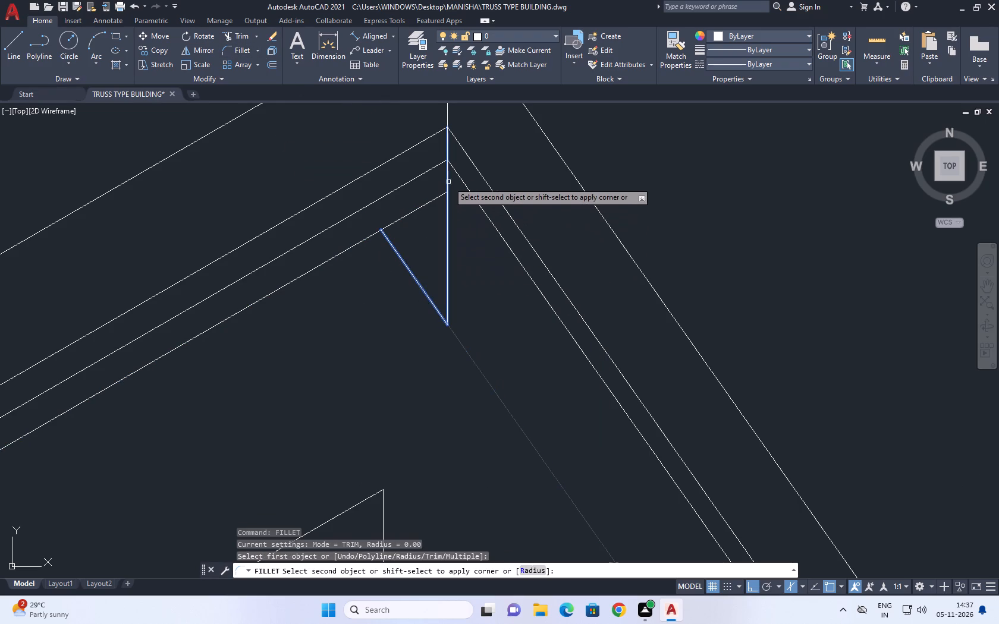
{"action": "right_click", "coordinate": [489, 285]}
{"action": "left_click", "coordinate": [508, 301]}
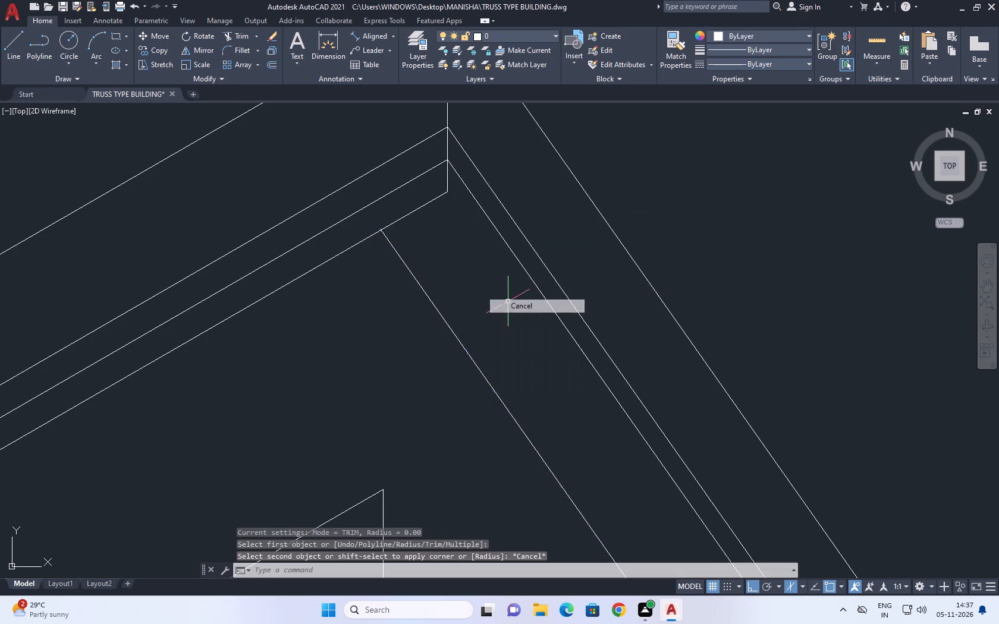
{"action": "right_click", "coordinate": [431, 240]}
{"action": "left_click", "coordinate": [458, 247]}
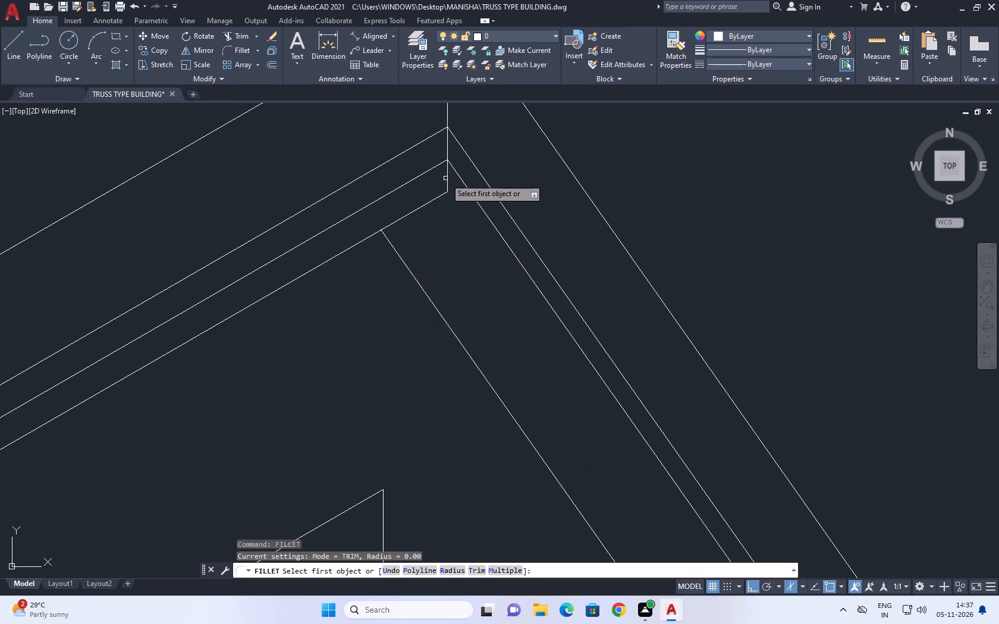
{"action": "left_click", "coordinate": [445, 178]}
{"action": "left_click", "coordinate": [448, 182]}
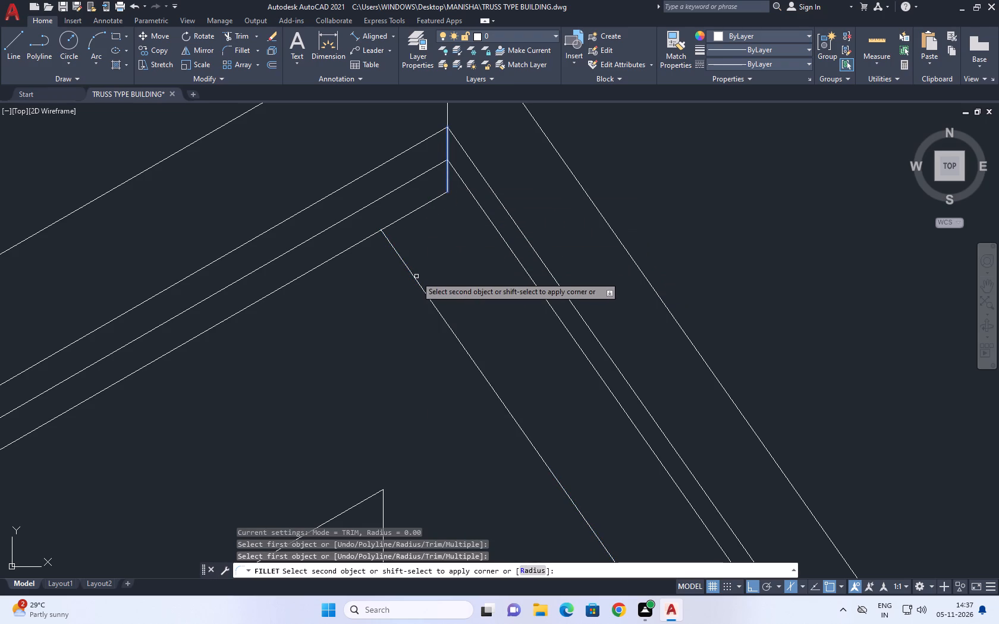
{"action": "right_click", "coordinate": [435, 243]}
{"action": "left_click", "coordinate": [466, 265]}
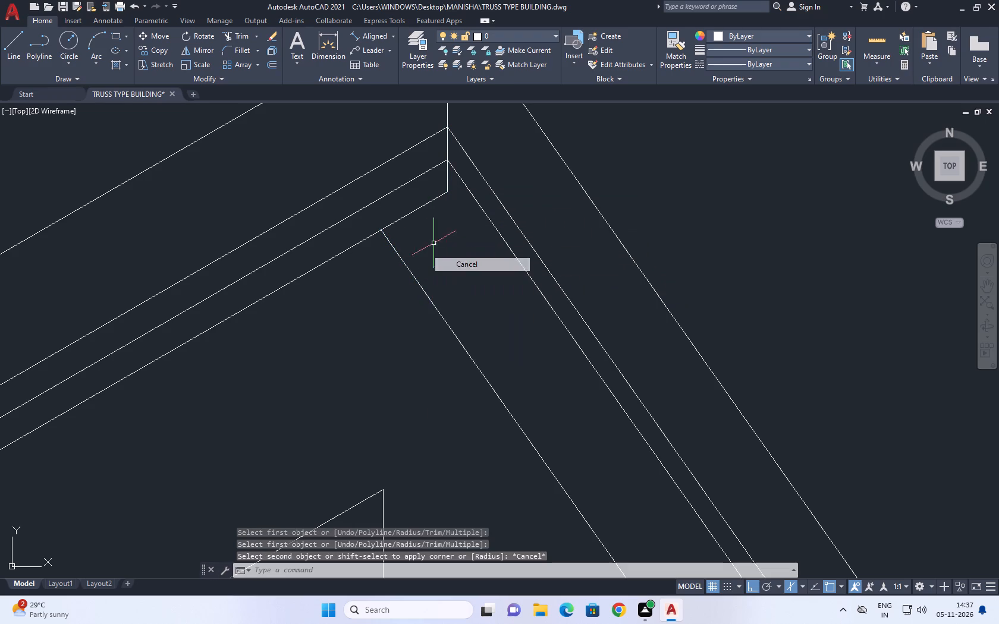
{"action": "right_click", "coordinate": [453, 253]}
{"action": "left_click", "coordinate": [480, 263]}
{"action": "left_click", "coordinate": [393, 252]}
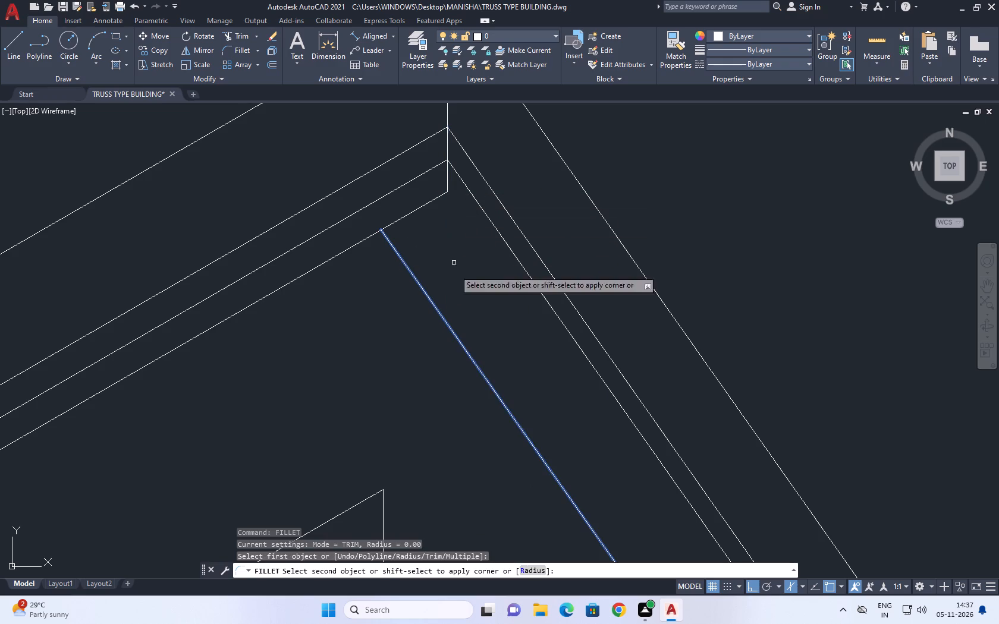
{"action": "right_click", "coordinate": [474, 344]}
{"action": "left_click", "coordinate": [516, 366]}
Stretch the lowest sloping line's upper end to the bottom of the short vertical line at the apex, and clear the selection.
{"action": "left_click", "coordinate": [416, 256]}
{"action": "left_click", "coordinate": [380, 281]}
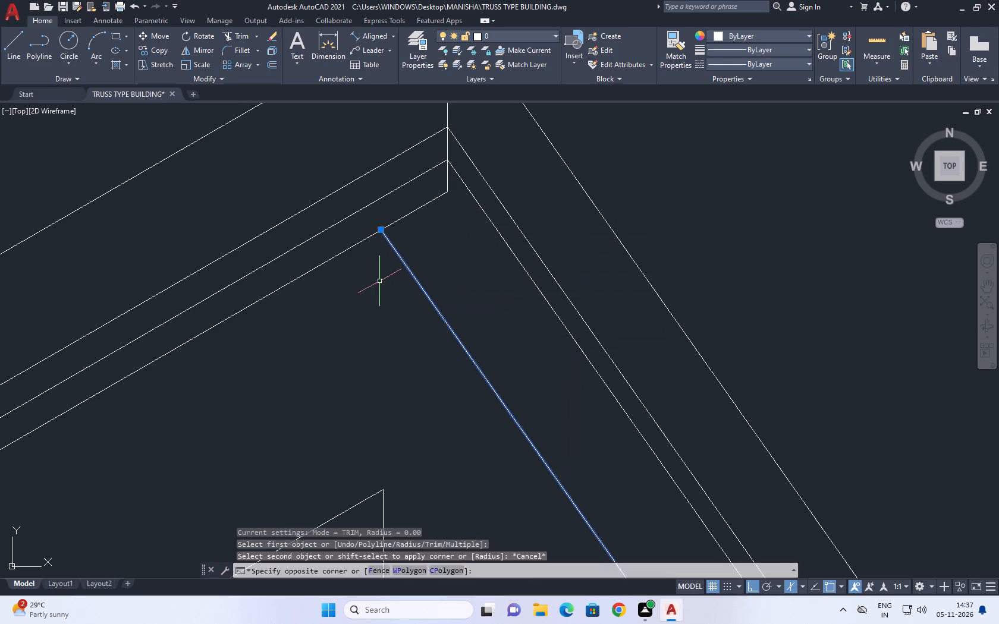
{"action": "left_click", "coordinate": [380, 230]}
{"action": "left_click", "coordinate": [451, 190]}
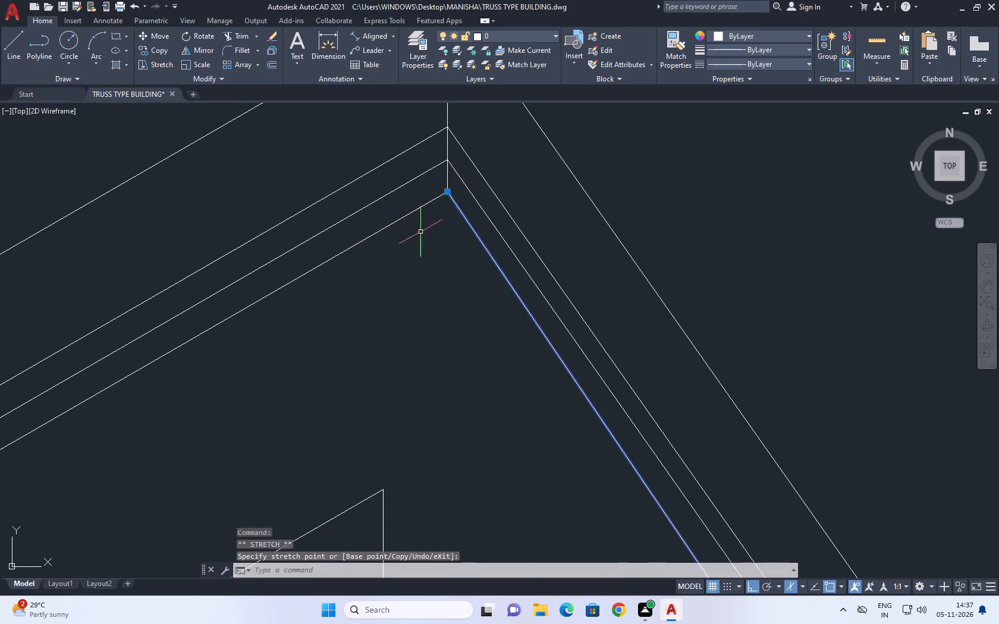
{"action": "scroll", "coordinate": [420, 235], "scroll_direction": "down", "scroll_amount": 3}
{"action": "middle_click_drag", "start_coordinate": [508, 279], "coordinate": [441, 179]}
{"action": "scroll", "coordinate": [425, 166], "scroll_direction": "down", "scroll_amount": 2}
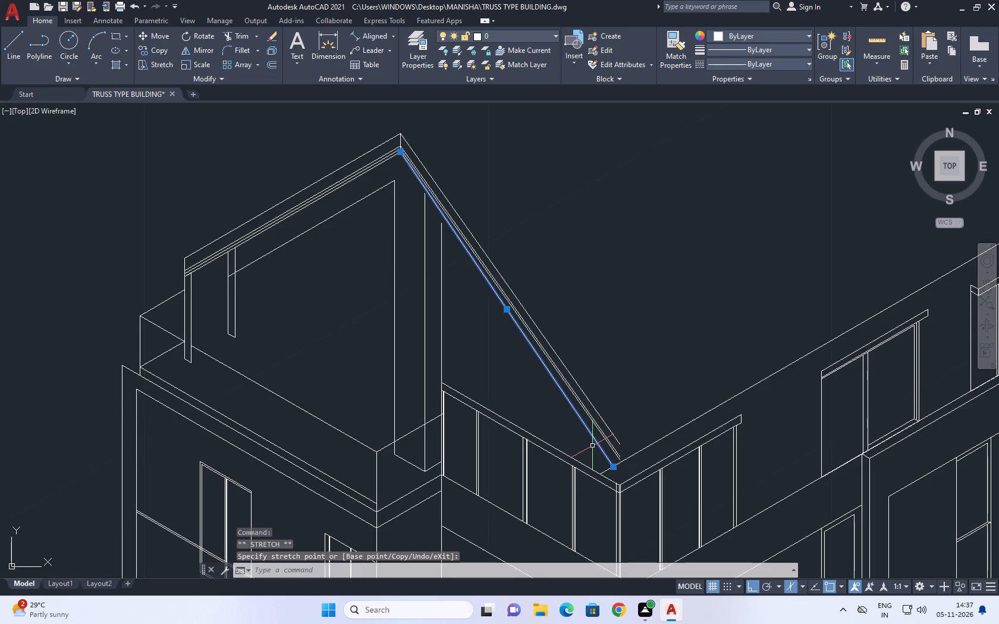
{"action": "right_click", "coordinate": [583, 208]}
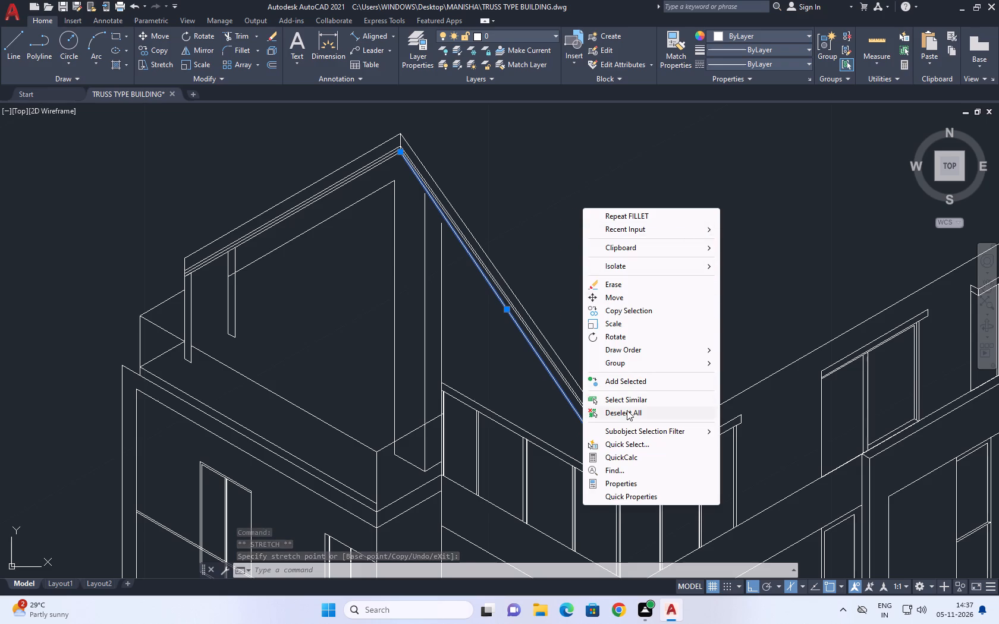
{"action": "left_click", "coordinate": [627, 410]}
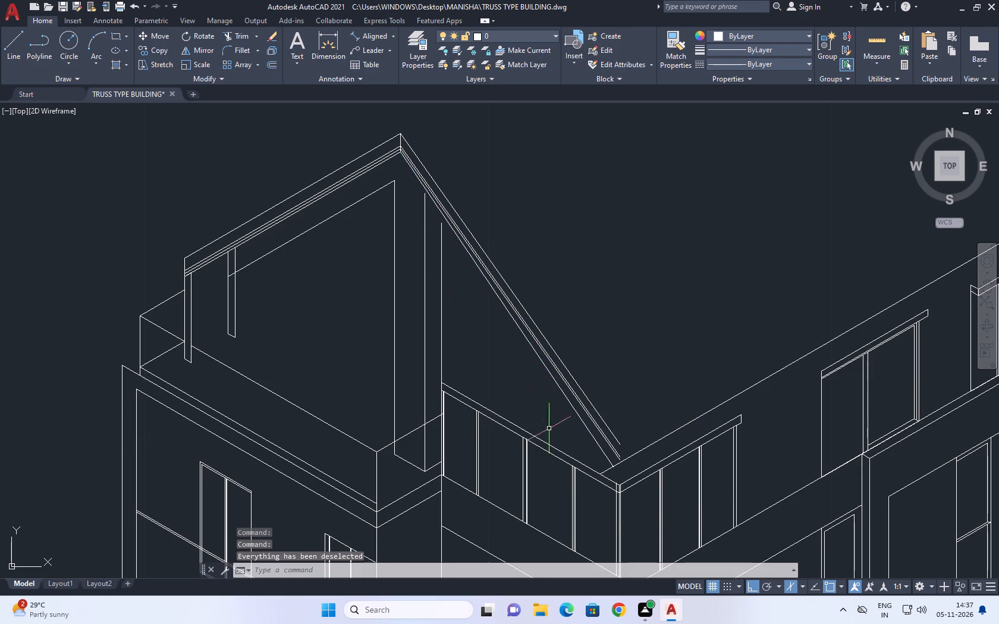
Erase the lowest sloping roof line running from the apex to the front corner.
{"action": "scroll", "coordinate": [605, 466], "scroll_direction": "up", "scroll_amount": 2}
{"action": "left_click", "coordinate": [615, 450]}
{"action": "left_click", "coordinate": [604, 455]}
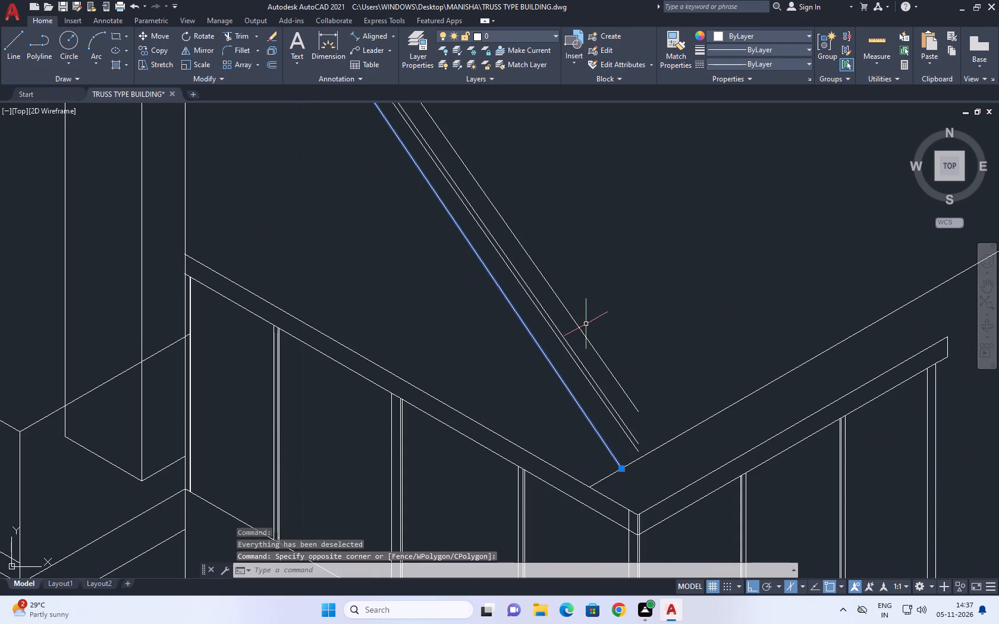
{"action": "scroll", "coordinate": [586, 324], "scroll_direction": "down", "scroll_amount": 2}
{"action": "middle_click_drag", "start_coordinate": [628, 259], "coordinate": [612, 364]}
{"action": "scroll", "coordinate": [335, 209], "scroll_direction": "up", "scroll_amount": 3}
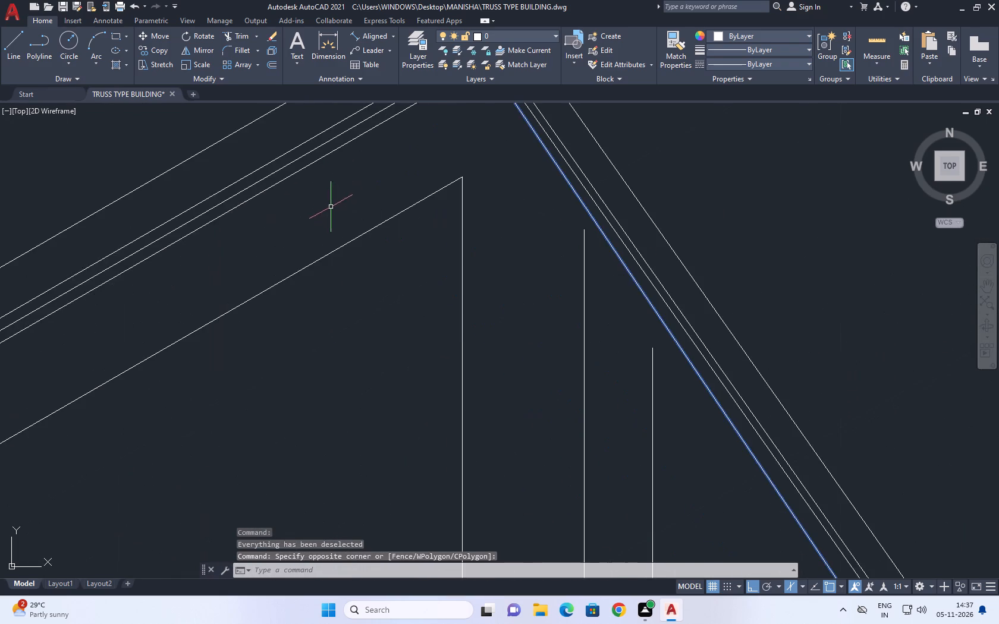
{"action": "middle_click_drag", "start_coordinate": [344, 194], "coordinate": [299, 335]}
{"action": "right_click", "coordinate": [432, 164]}
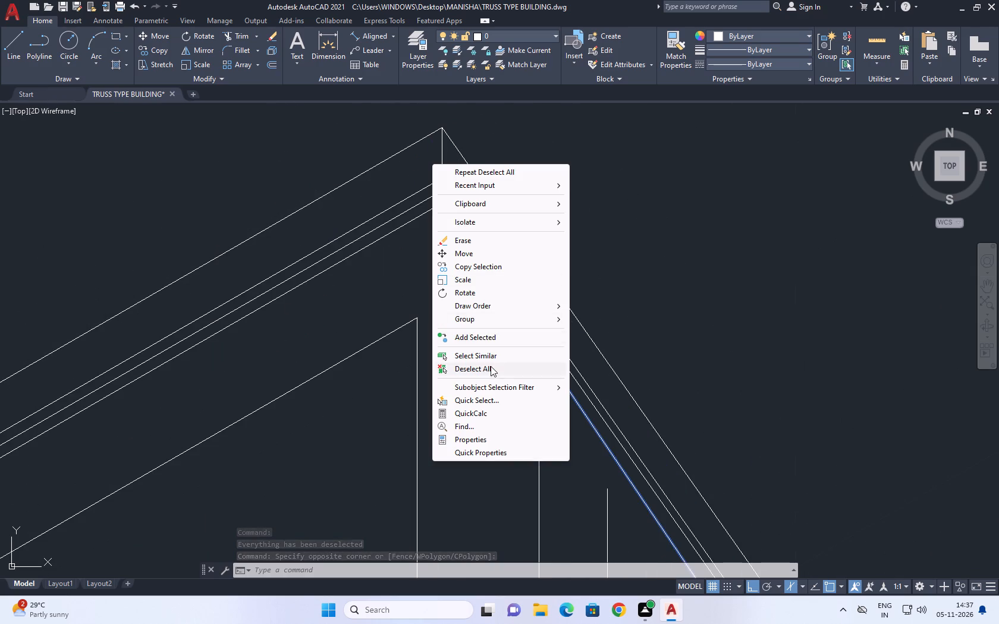
{"action": "left_click", "coordinate": [491, 366]}
{"action": "left_click", "coordinate": [472, 248]}
{"action": "right_click", "coordinate": [458, 267]}
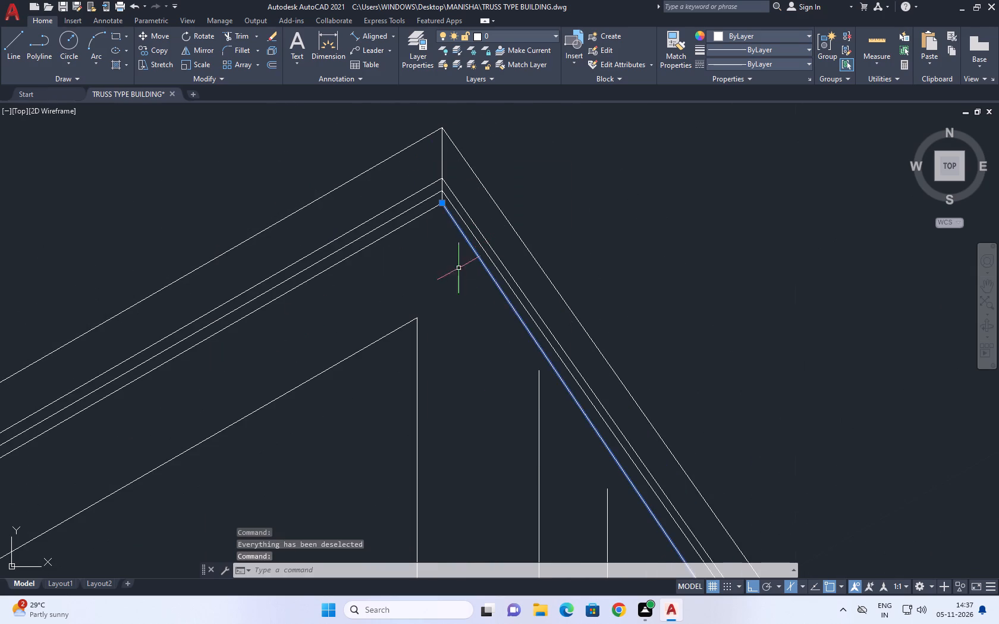
{"action": "left_click", "coordinate": [495, 345]}
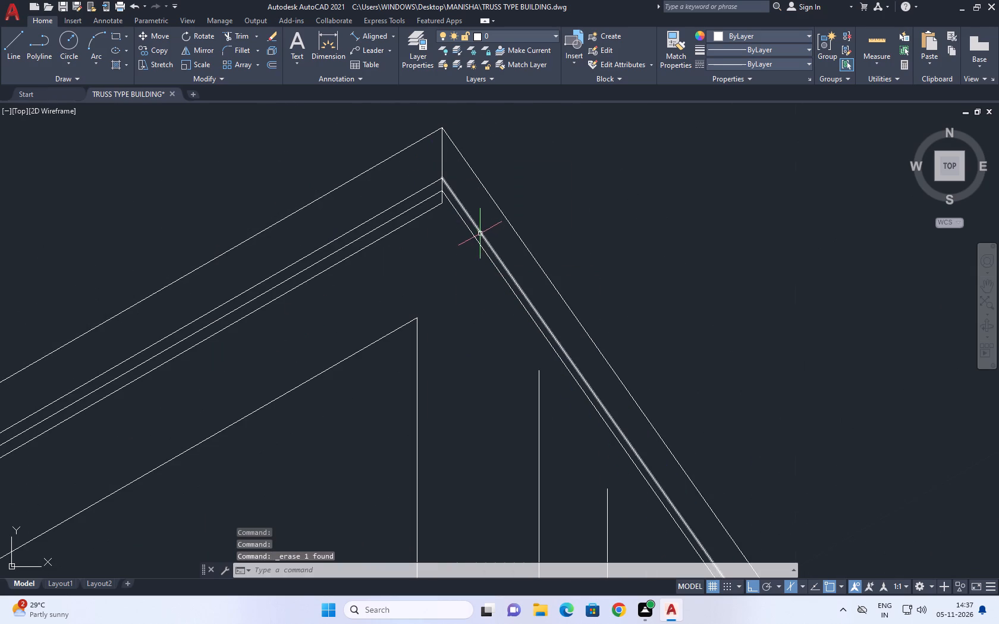
Copy the lowest remaining sloping line from its upper end to the bottom of the short vertical line at the apex.
{"action": "left_click", "coordinate": [478, 240]}
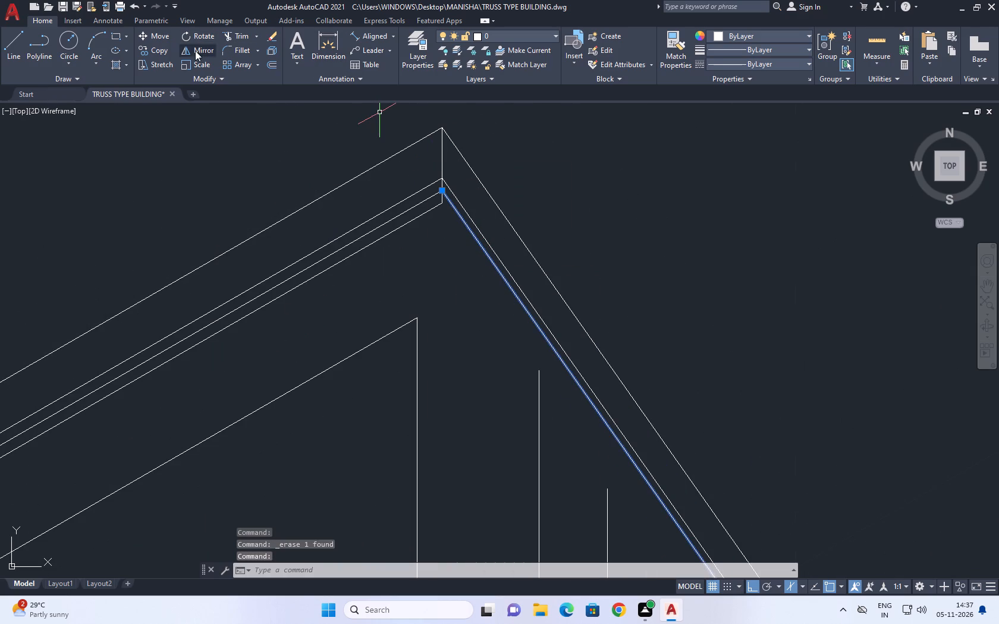
{"action": "left_click", "coordinate": [161, 53]}
{"action": "scroll", "coordinate": [476, 210], "scroll_direction": "up", "scroll_amount": 2}
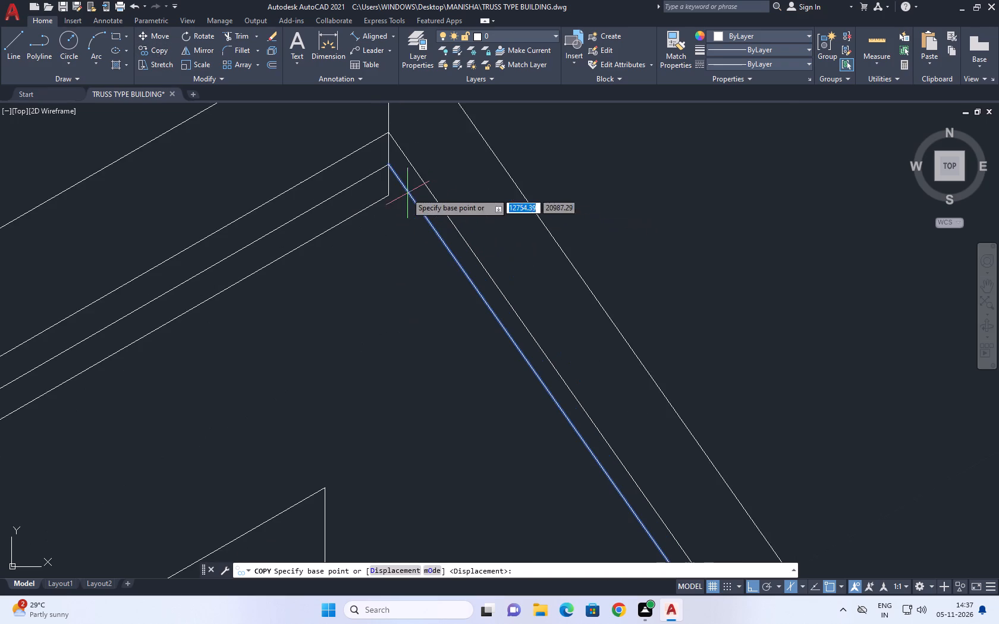
{"action": "scroll", "coordinate": [384, 165], "scroll_direction": "up", "scroll_amount": 1}
{"action": "left_click", "coordinate": [392, 168]}
{"action": "left_click", "coordinate": [389, 210]}
{"action": "right_click", "coordinate": [423, 176]}
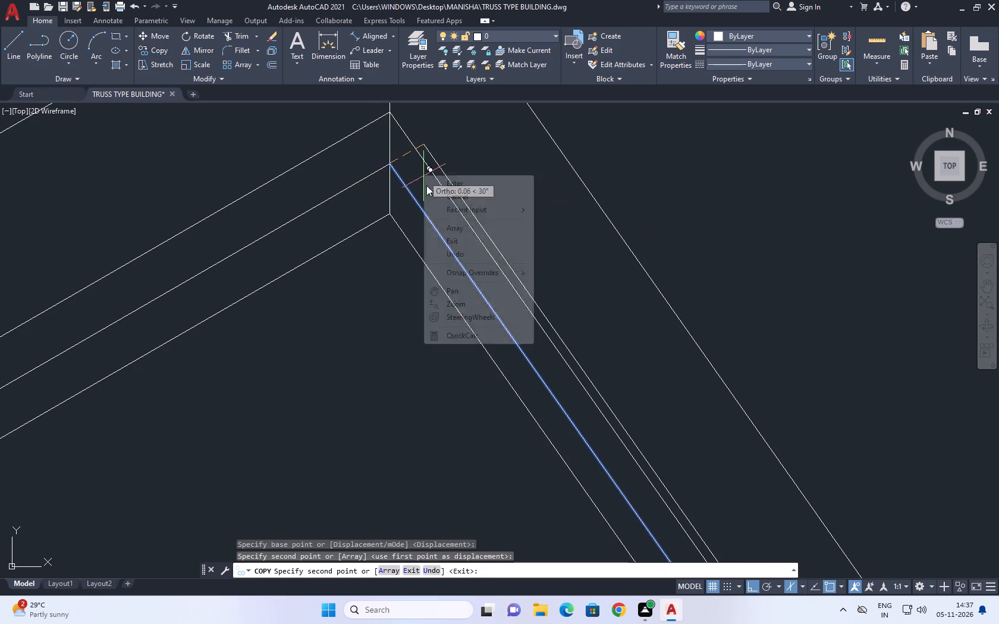
{"action": "left_click_drag", "start_coordinate": [464, 194], "coordinate": [464, 220]}
{"action": "left_click", "coordinate": [467, 183]}
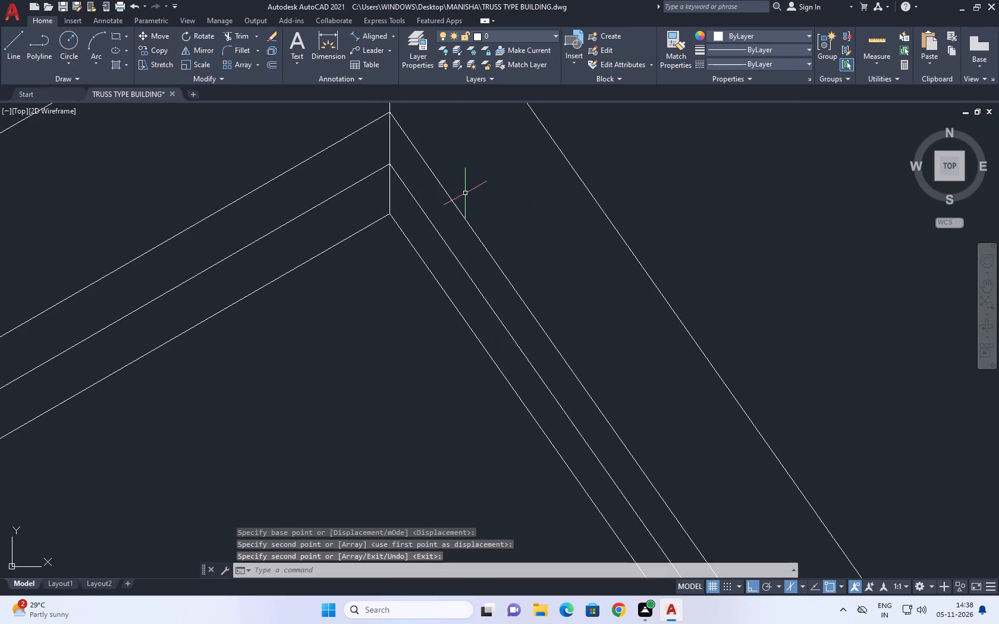
Extend the two tall vertical wall edges beside the four-pane window up to the lowest sloping roof line.
{"action": "scroll", "coordinate": [460, 193], "scroll_direction": "down", "scroll_amount": 5}
{"action": "middle_click_drag", "start_coordinate": [579, 324], "coordinate": [465, 160]}
{"action": "scroll", "coordinate": [521, 349], "scroll_direction": "down", "scroll_amount": 1}
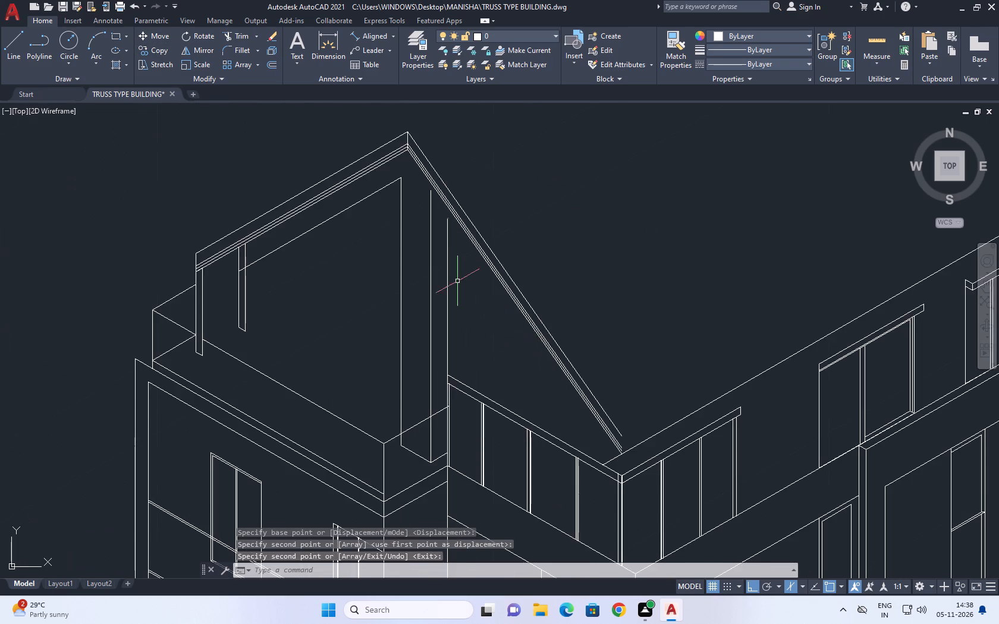
{"action": "middle_click_drag", "start_coordinate": [447, 273], "coordinate": [474, 326]}
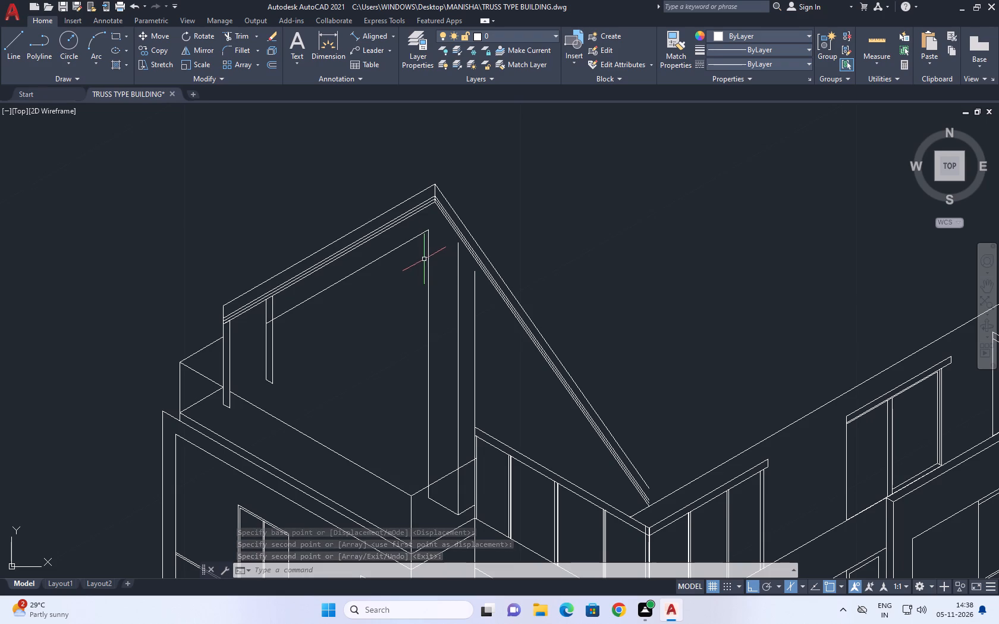
{"action": "key", "text": "e"}
{"action": "key", "text": "x"}
{"action": "key", "text": "space"}
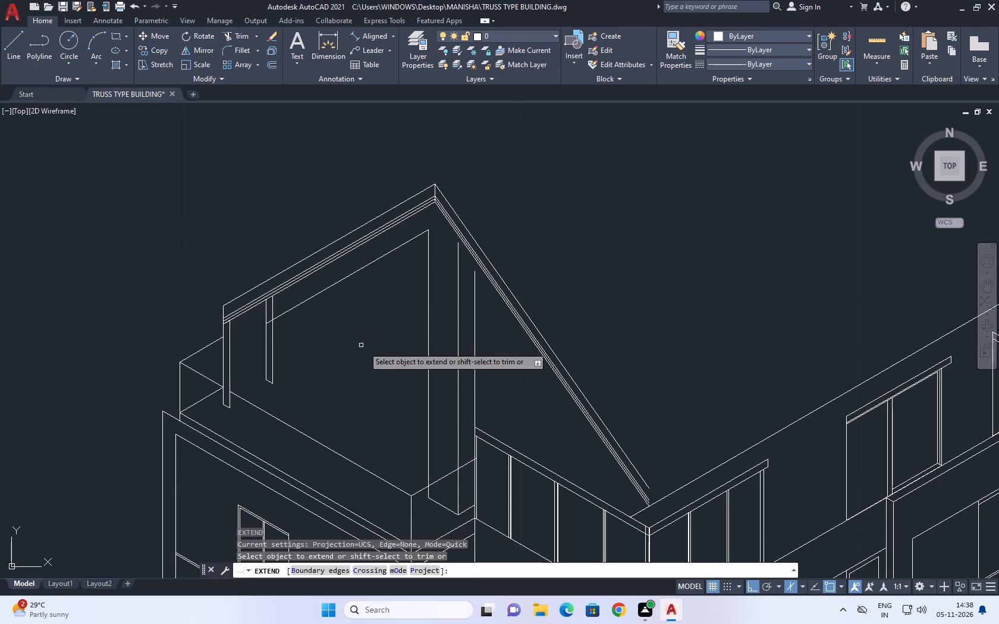
{"action": "left_click", "coordinate": [448, 317]}
{"action": "left_click", "coordinate": [467, 345]}
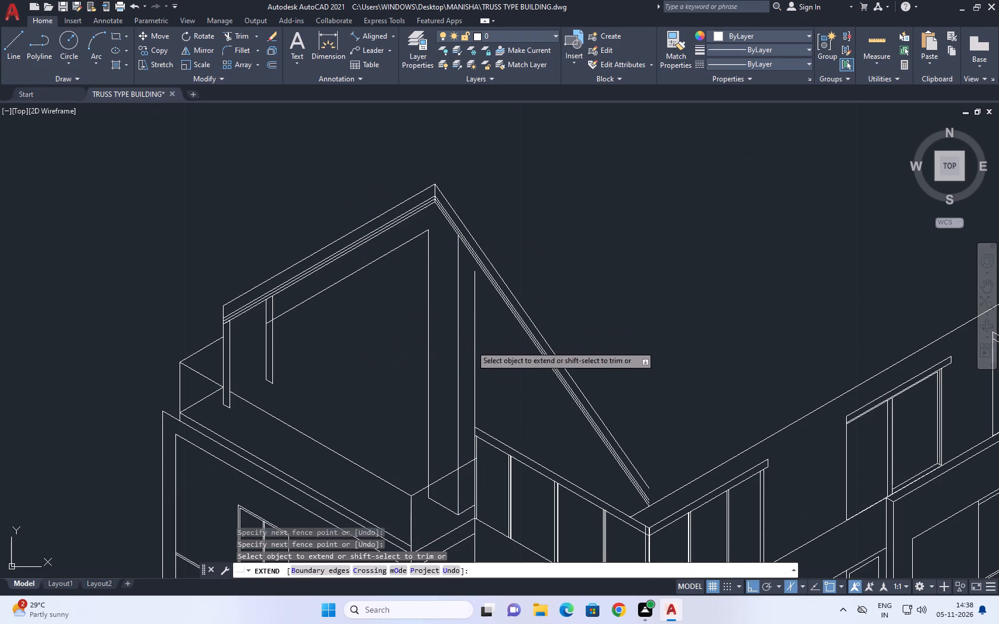
{"action": "left_click", "coordinate": [471, 345]}
{"action": "left_click", "coordinate": [482, 345]}
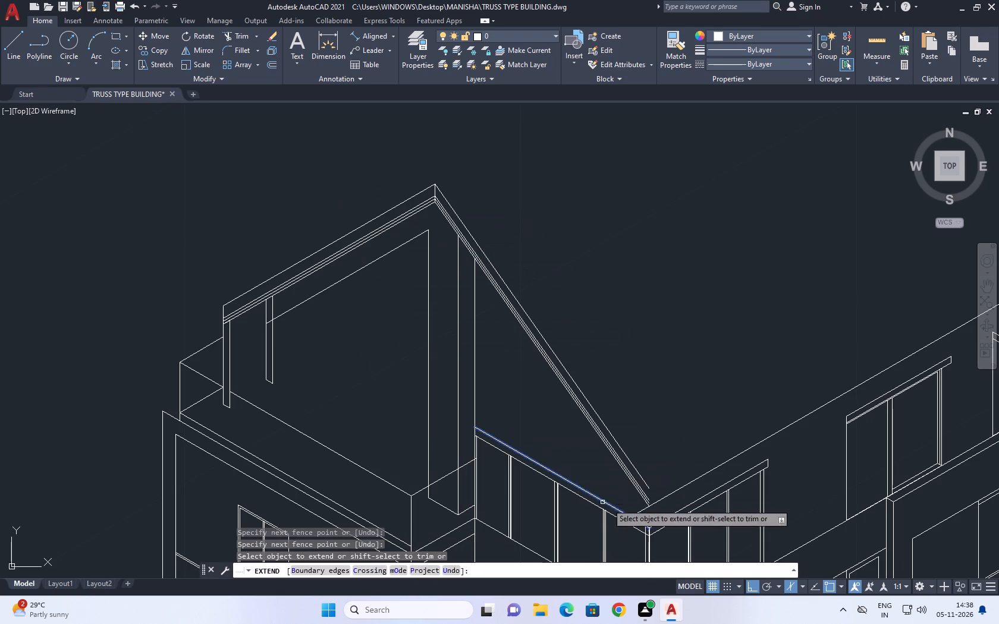
Extend the lower ends of the upper sloping roof lines at the front corner to the adjoining wing's long top roof line.
{"action": "middle_click_drag", "start_coordinate": [625, 490], "coordinate": [595, 371]}
{"action": "scroll", "coordinate": [623, 387], "scroll_direction": "up", "scroll_amount": 1}
{"action": "left_click", "coordinate": [623, 333]}
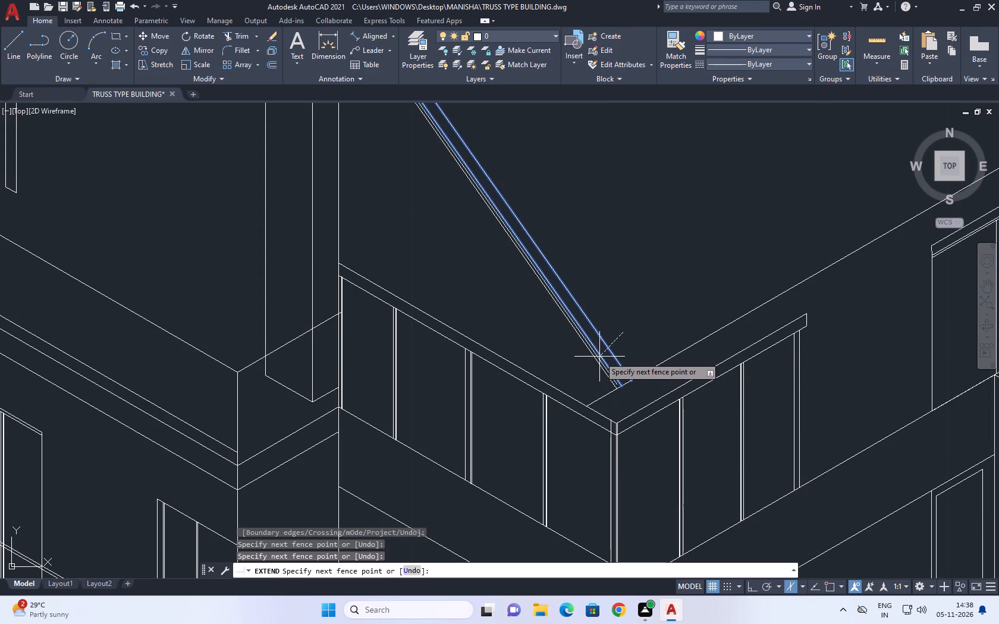
{"action": "left_click", "coordinate": [597, 361]}
{"action": "right_click", "coordinate": [543, 346]}
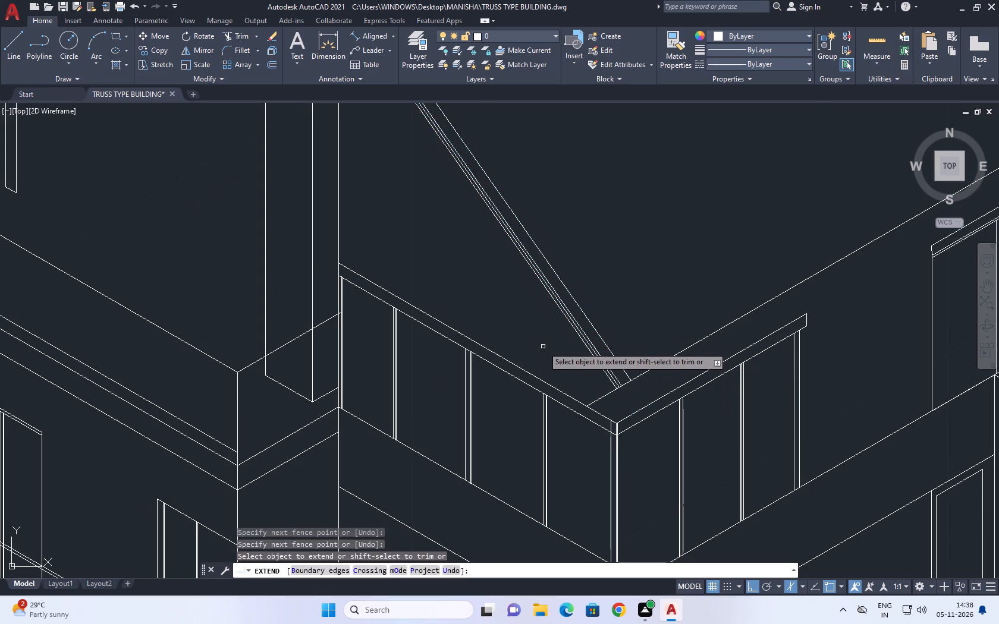
{"action": "left_click", "coordinate": [566, 364]}
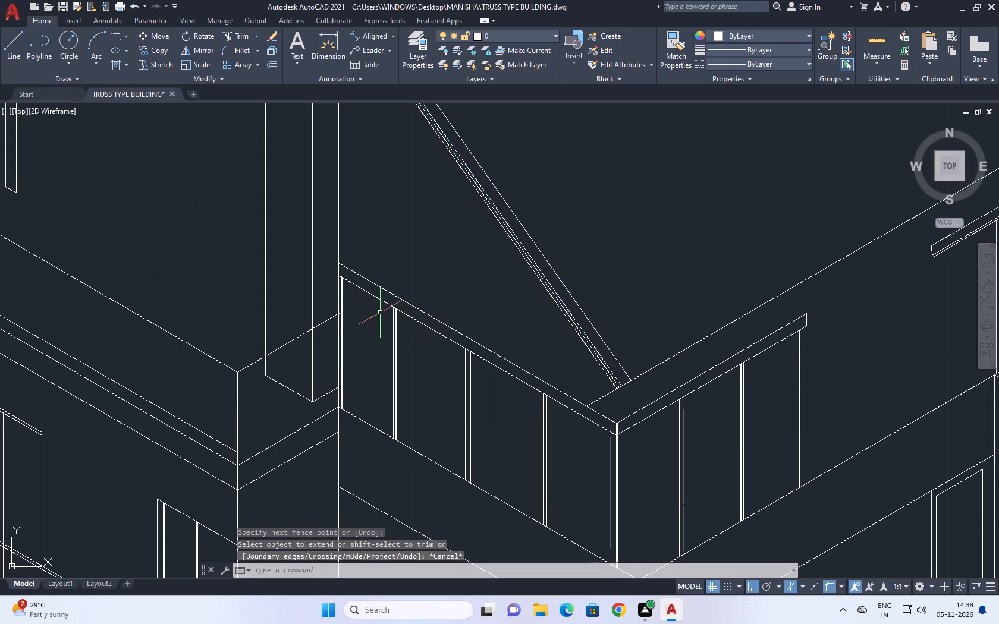
Copy the adjoining wing's long top roof line upward twice, using the foot of the lowest sloping line as base point.
{"action": "middle_click_drag", "start_coordinate": [492, 244], "coordinate": [552, 387]}
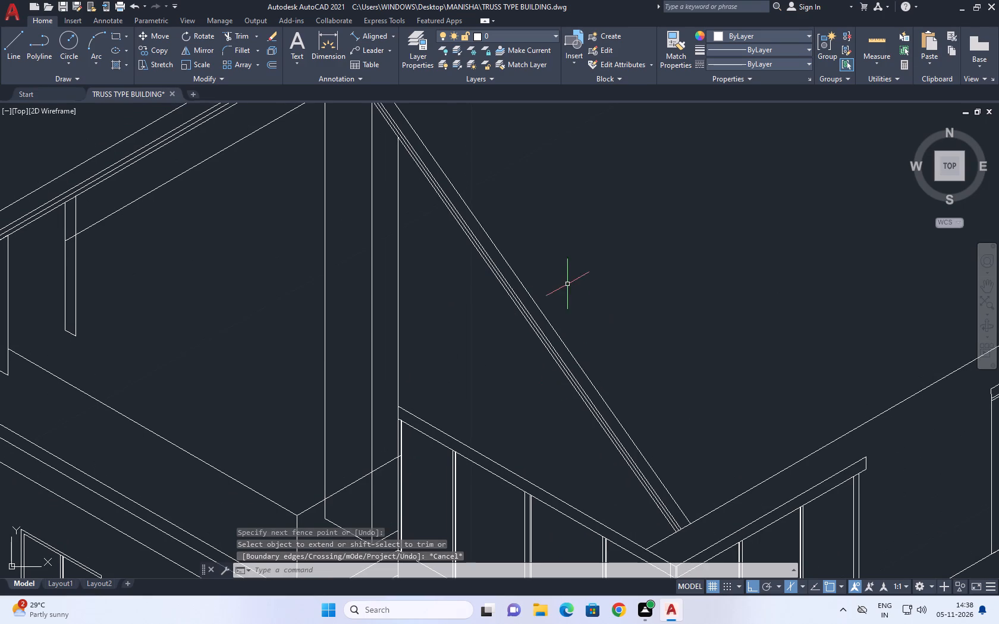
{"action": "middle_click_drag", "start_coordinate": [567, 323], "coordinate": [561, 324]}
{"action": "scroll", "coordinate": [453, 285], "scroll_direction": "down", "scroll_amount": 1}
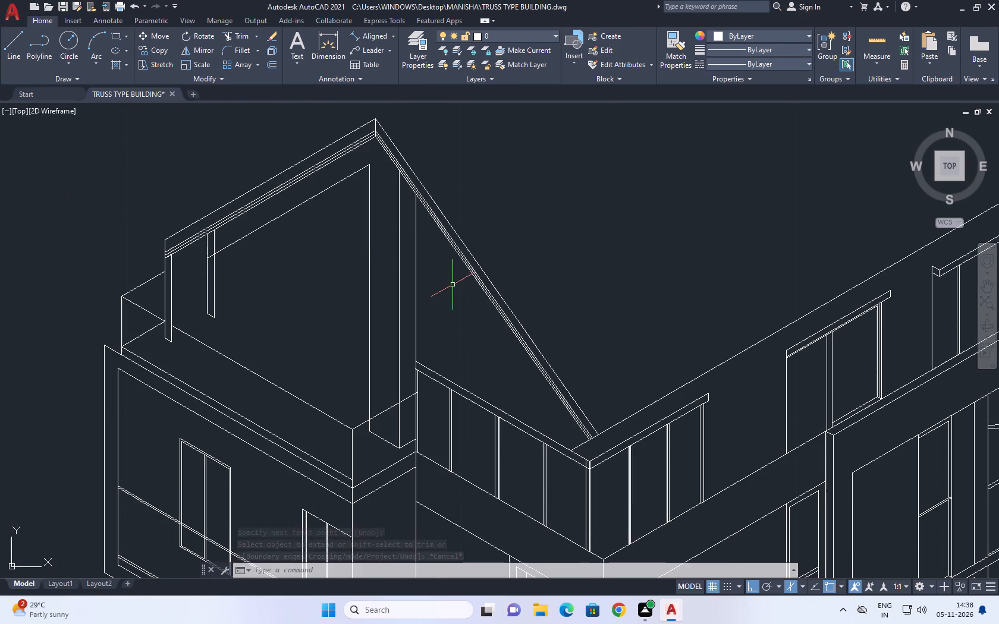
{"action": "middle_click_drag", "start_coordinate": [467, 376], "coordinate": [444, 295]}
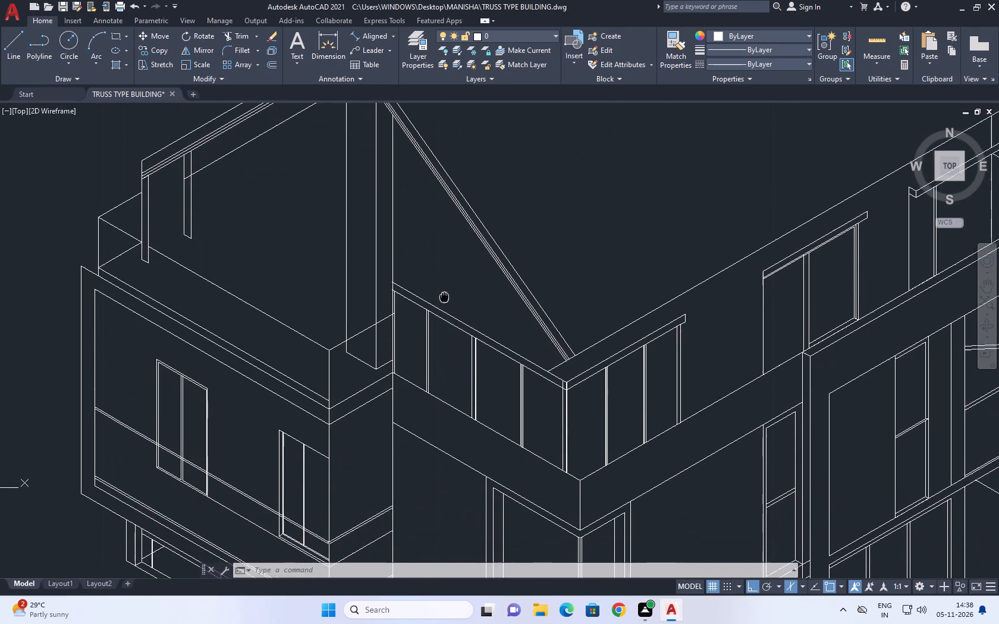
{"action": "middle_click_drag", "start_coordinate": [444, 295], "coordinate": [444, 292]}
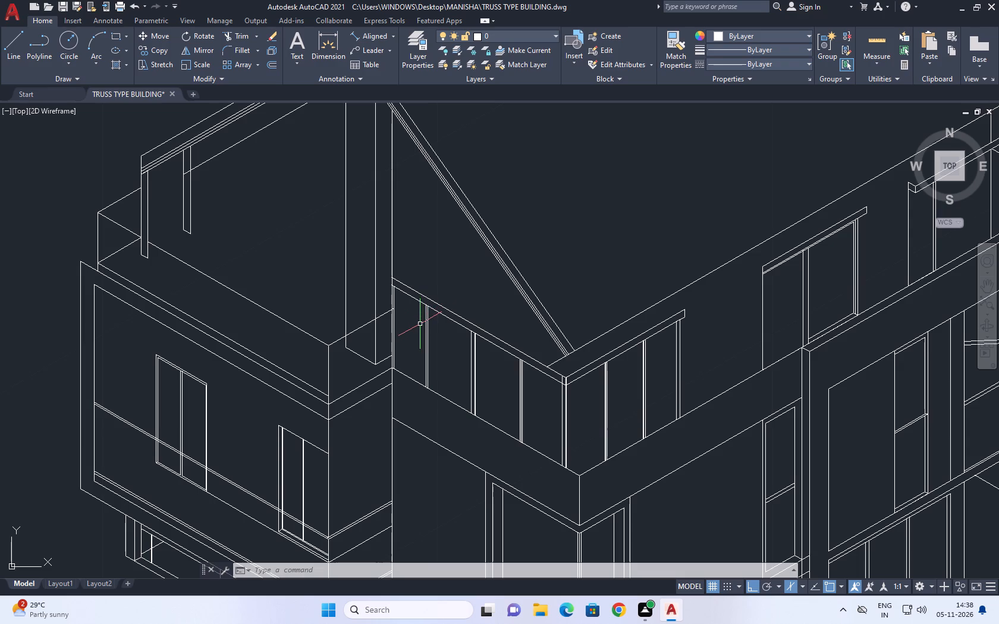
{"action": "left_click", "coordinate": [601, 335]}
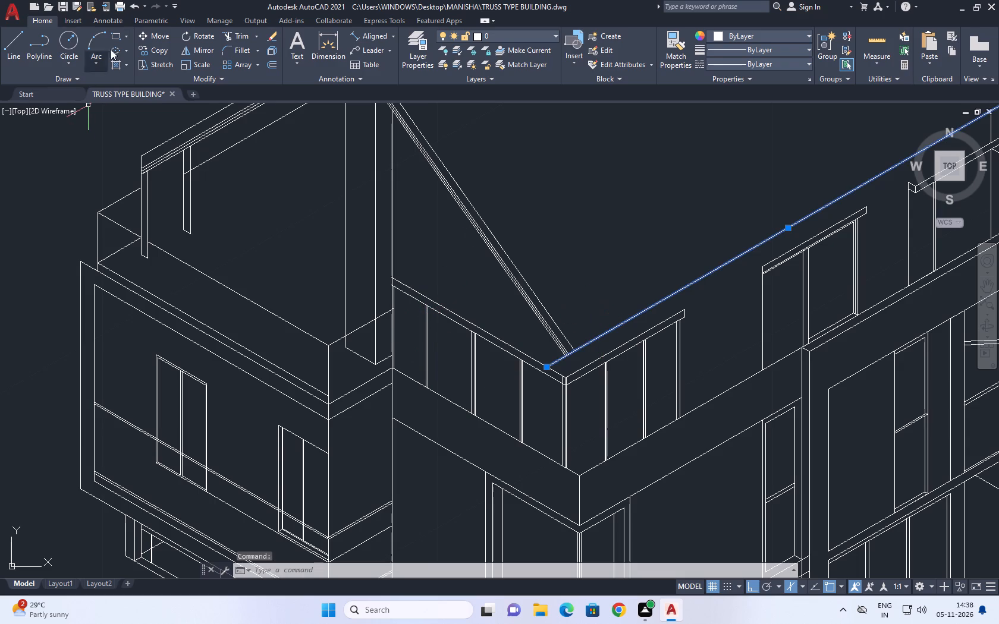
{"action": "left_click", "coordinate": [157, 53]}
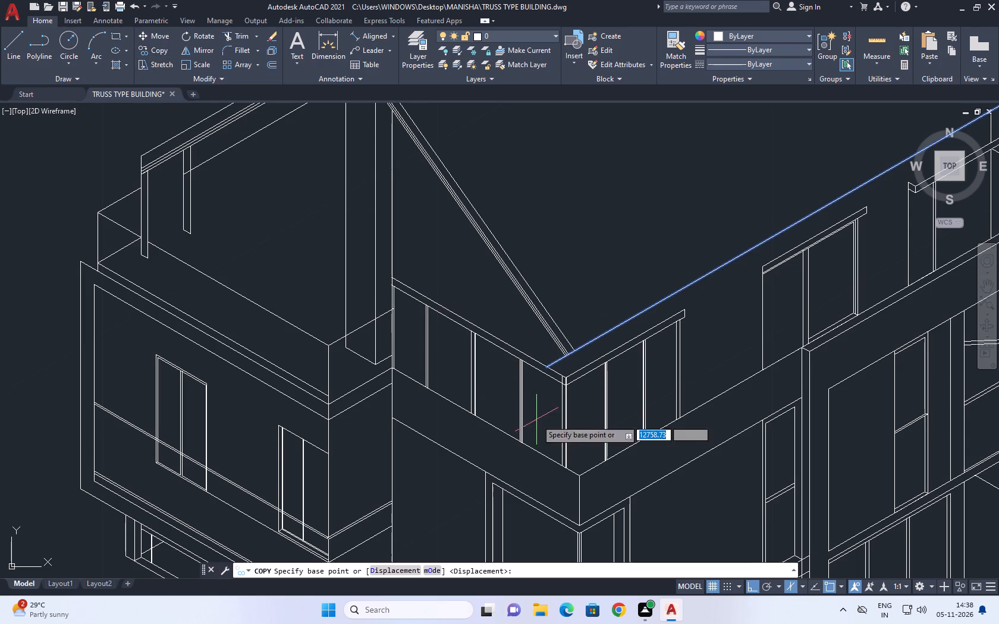
{"action": "scroll", "coordinate": [570, 345], "scroll_direction": "up", "scroll_amount": 5}
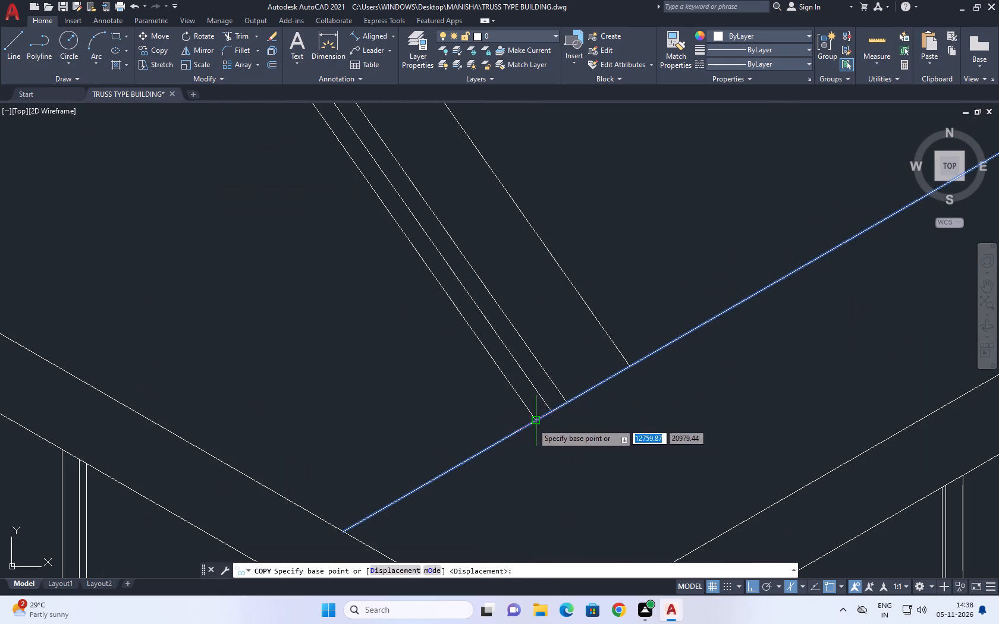
{"action": "left_click", "coordinate": [532, 423]}
{"action": "left_click", "coordinate": [535, 362]}
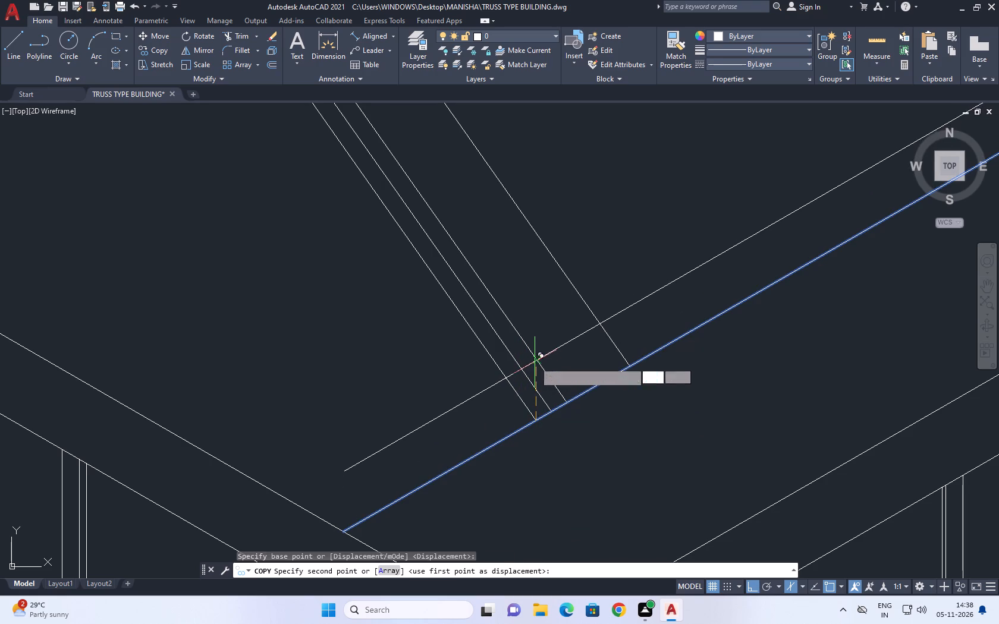
{"action": "left_click", "coordinate": [574, 281]}
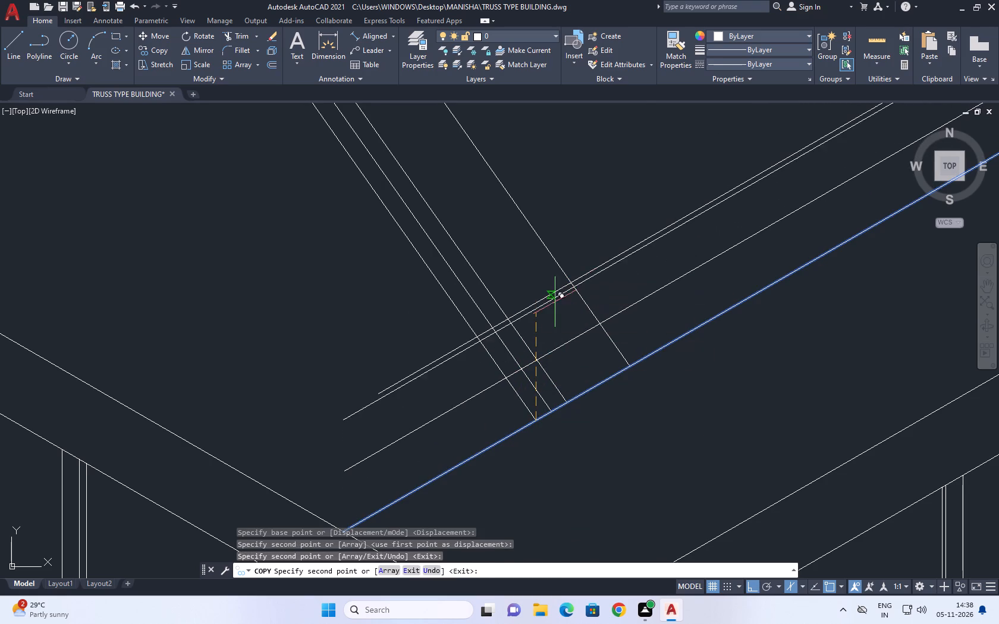
{"action": "right_click", "coordinate": [356, 271]}
{"action": "left_click", "coordinate": [405, 295]}
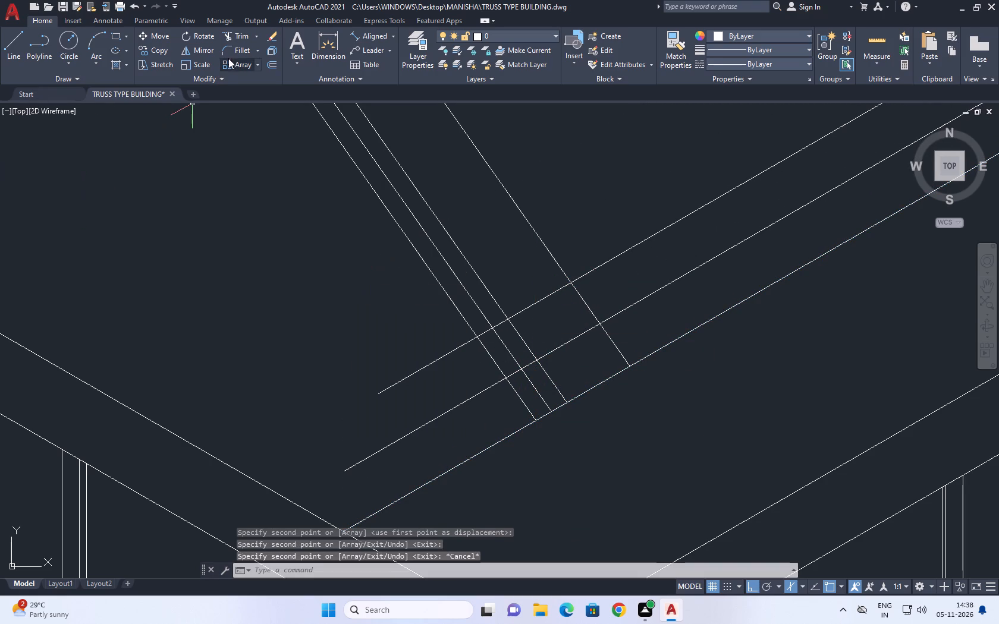
Trim the overhanging ends of the three parallel roof lines back to the lowest sloping line at the front corner.
{"action": "left_click", "coordinate": [248, 33]}
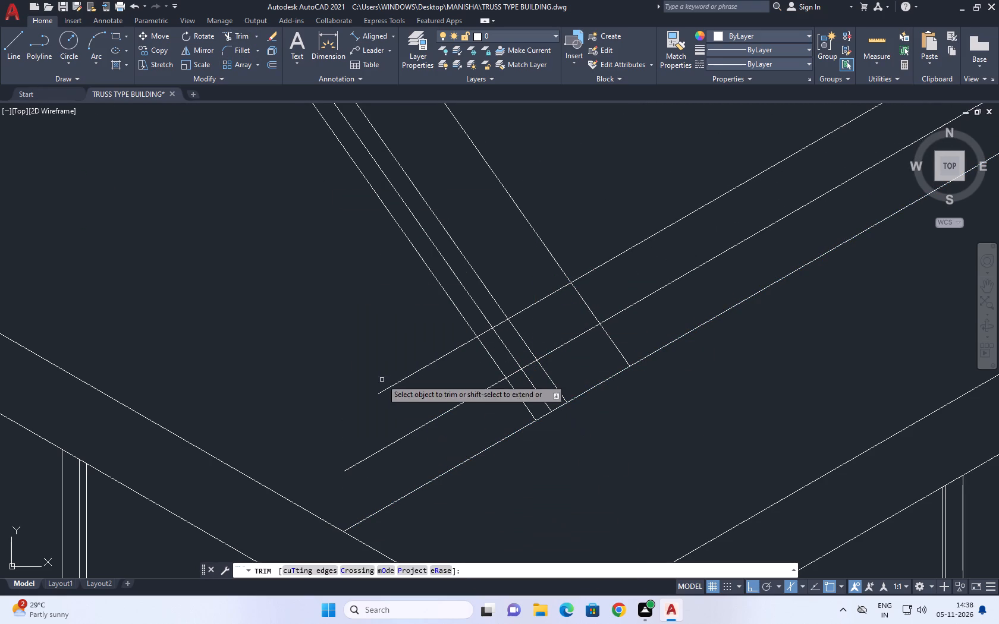
{"action": "left_click", "coordinate": [387, 375]}
{"action": "left_click", "coordinate": [405, 444]}
{"action": "left_click", "coordinate": [433, 475]}
{"action": "left_click", "coordinate": [444, 485]}
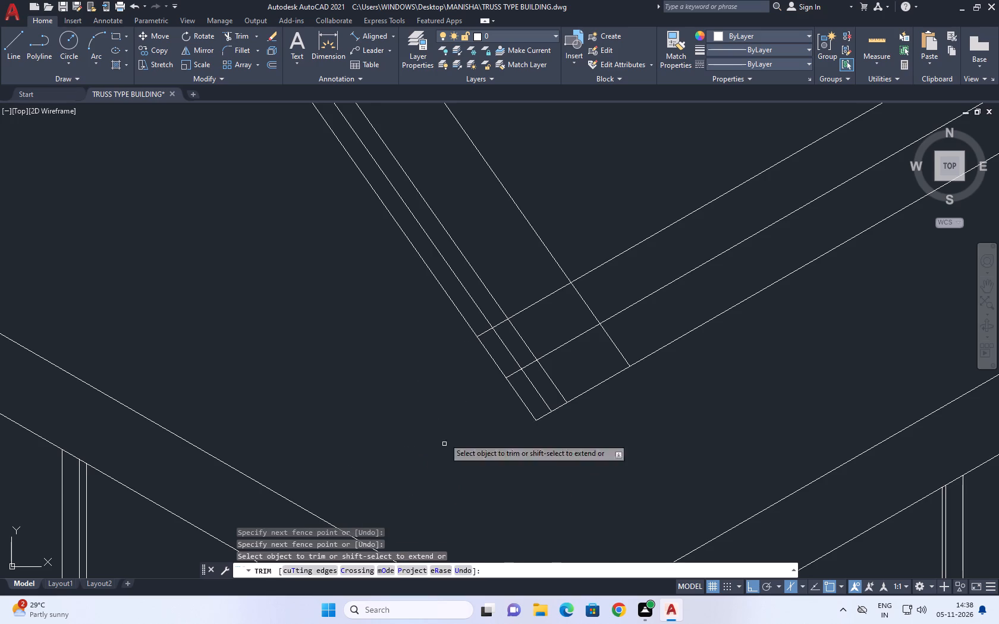
Trim away the uppermost copied roof line between the sloping lines, leaving it ending at the outermost sloping line.
{"action": "middle_click_drag", "start_coordinate": [456, 378], "coordinate": [436, 467]}
{"action": "left_click", "coordinate": [523, 379]}
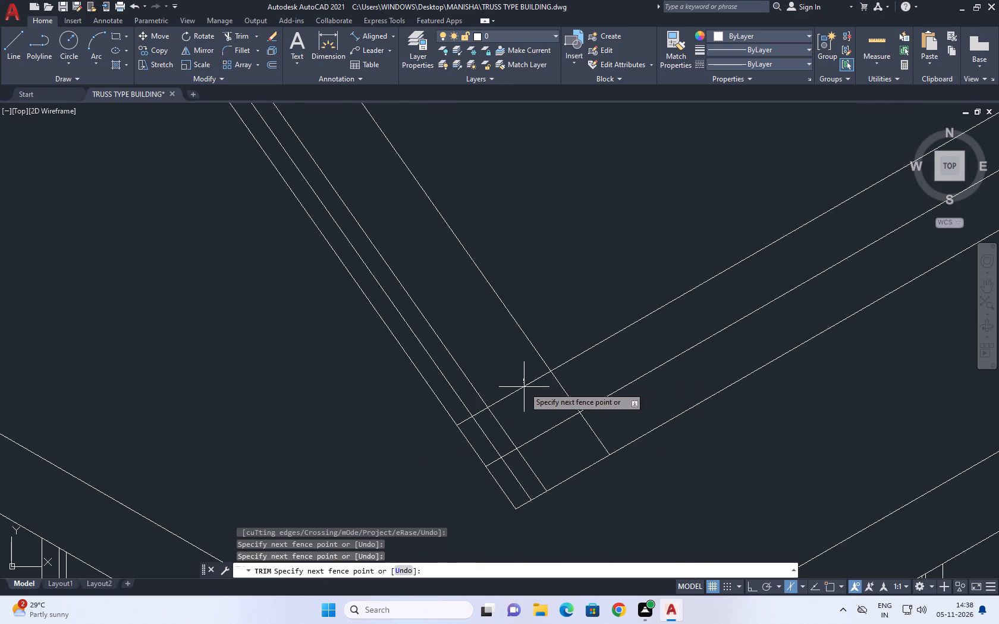
{"action": "left_click", "coordinate": [524, 396]}
{"action": "scroll", "coordinate": [487, 420], "scroll_direction": "up", "scroll_amount": 1}
{"action": "left_click", "coordinate": [474, 412]}
{"action": "left_click", "coordinate": [468, 399]}
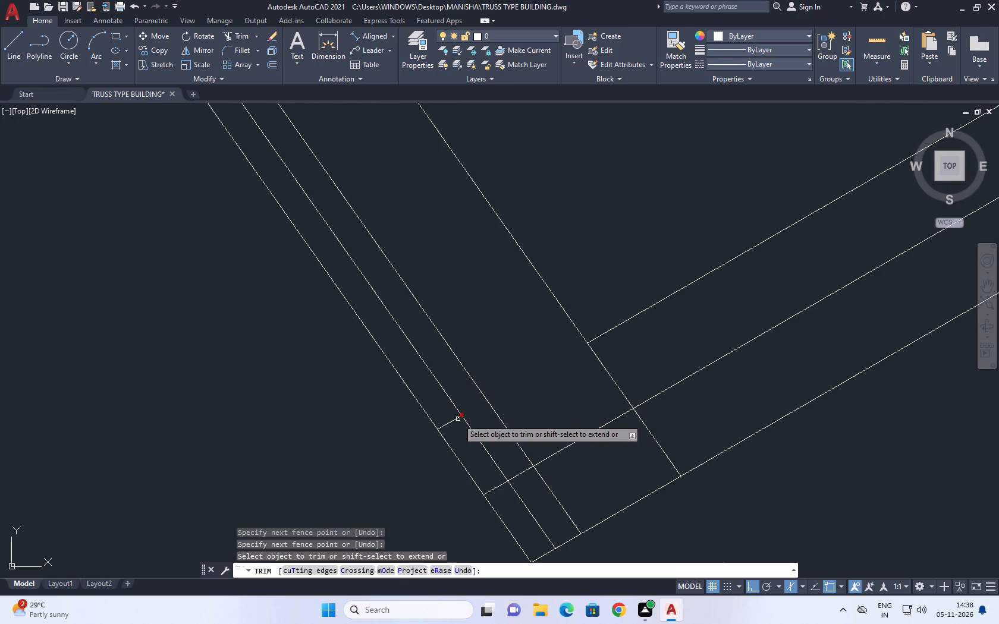
{"action": "left_click", "coordinate": [454, 422]}
{"action": "scroll", "coordinate": [527, 460], "scroll_direction": "down", "scroll_amount": 1}
{"action": "scroll", "coordinate": [577, 461], "scroll_direction": "down", "scroll_amount": 6}
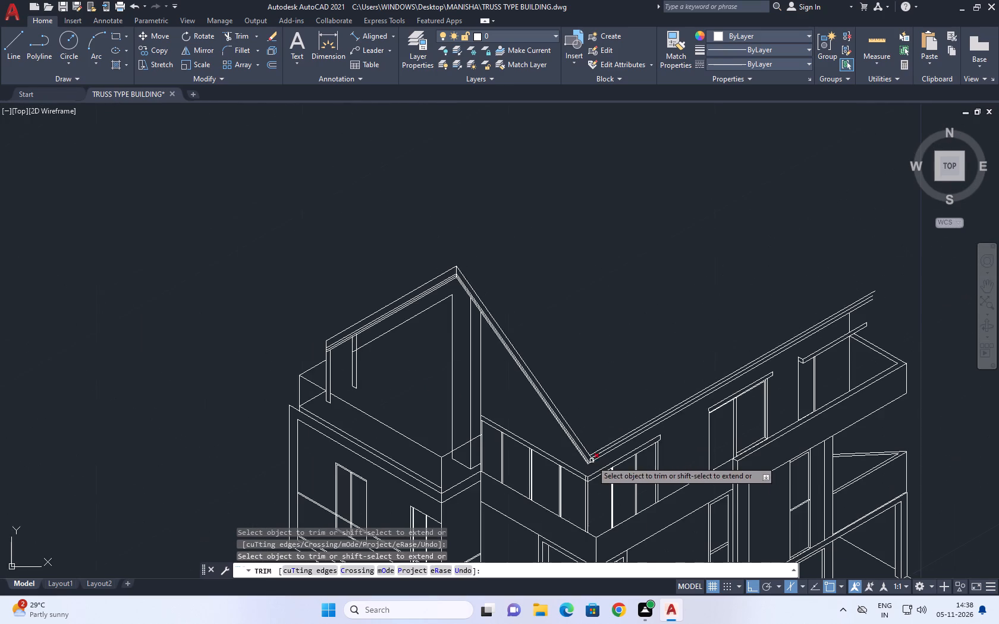
{"action": "middle_click_drag", "start_coordinate": [602, 456], "coordinate": [541, 462]}
{"action": "right_click", "coordinate": [544, 368]}
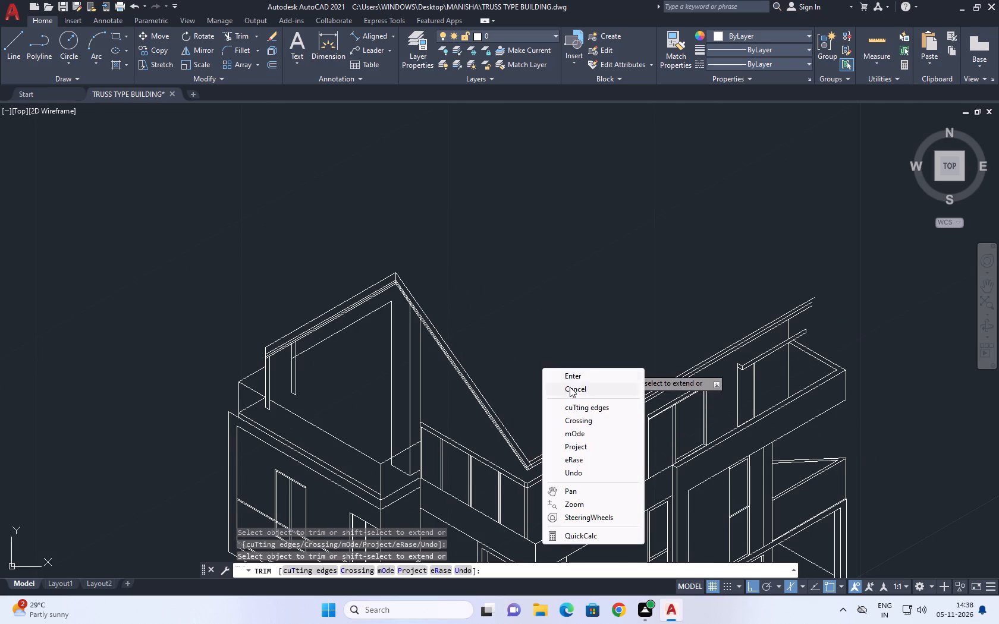
{"action": "left_click", "coordinate": [571, 388]}
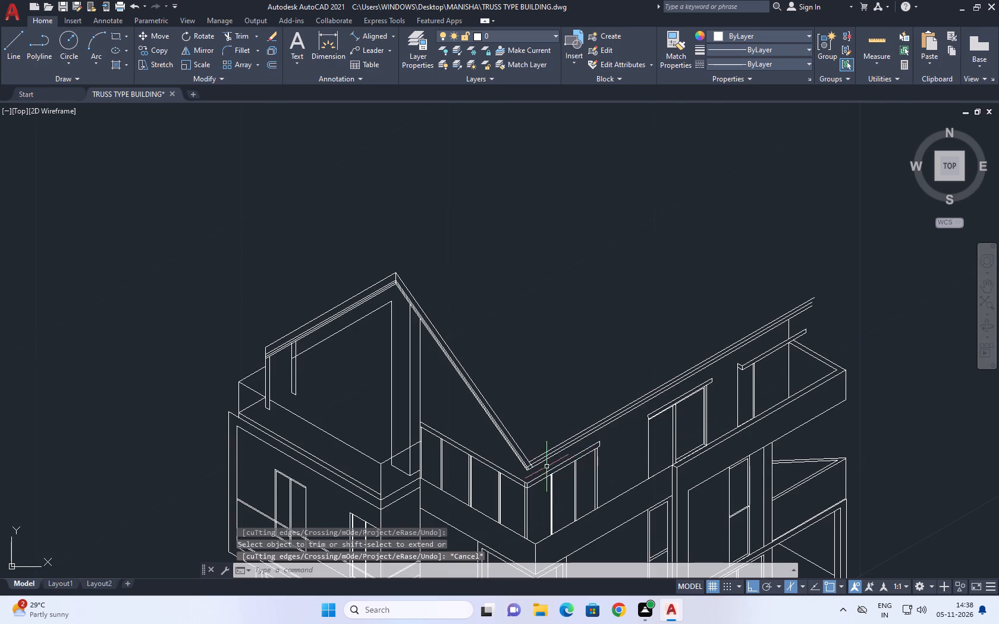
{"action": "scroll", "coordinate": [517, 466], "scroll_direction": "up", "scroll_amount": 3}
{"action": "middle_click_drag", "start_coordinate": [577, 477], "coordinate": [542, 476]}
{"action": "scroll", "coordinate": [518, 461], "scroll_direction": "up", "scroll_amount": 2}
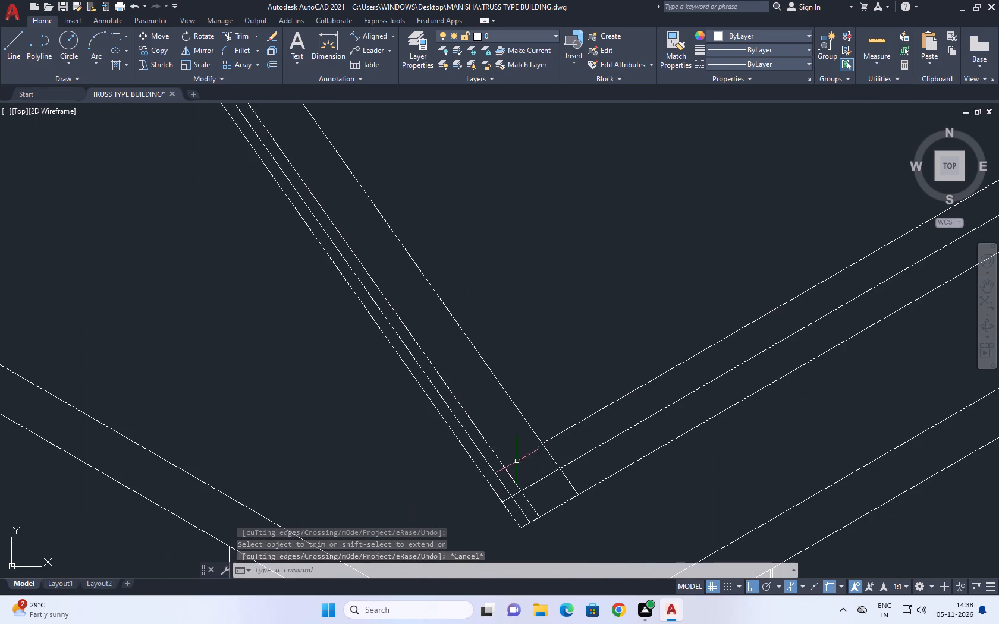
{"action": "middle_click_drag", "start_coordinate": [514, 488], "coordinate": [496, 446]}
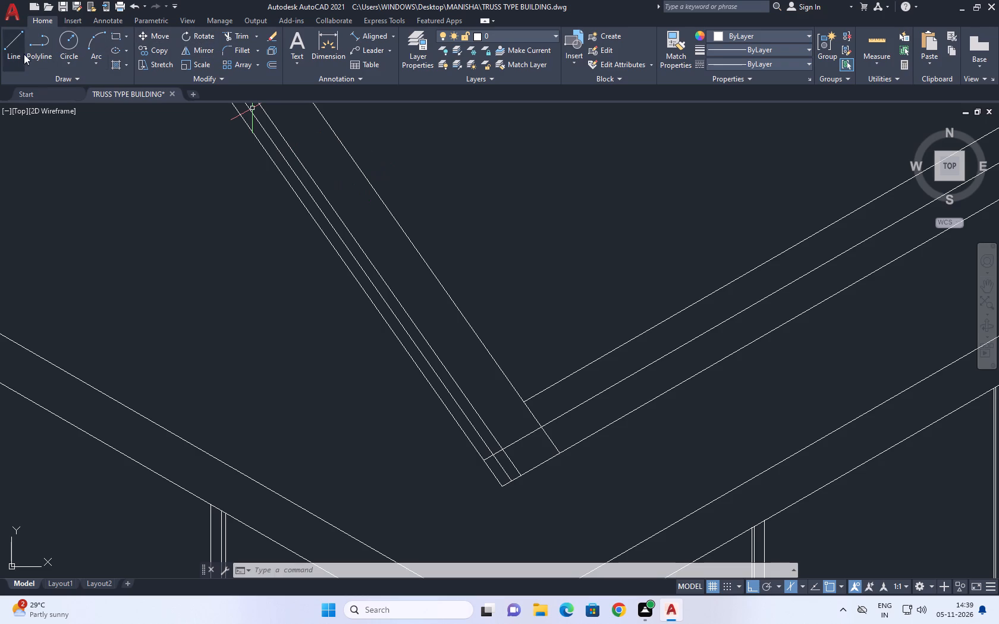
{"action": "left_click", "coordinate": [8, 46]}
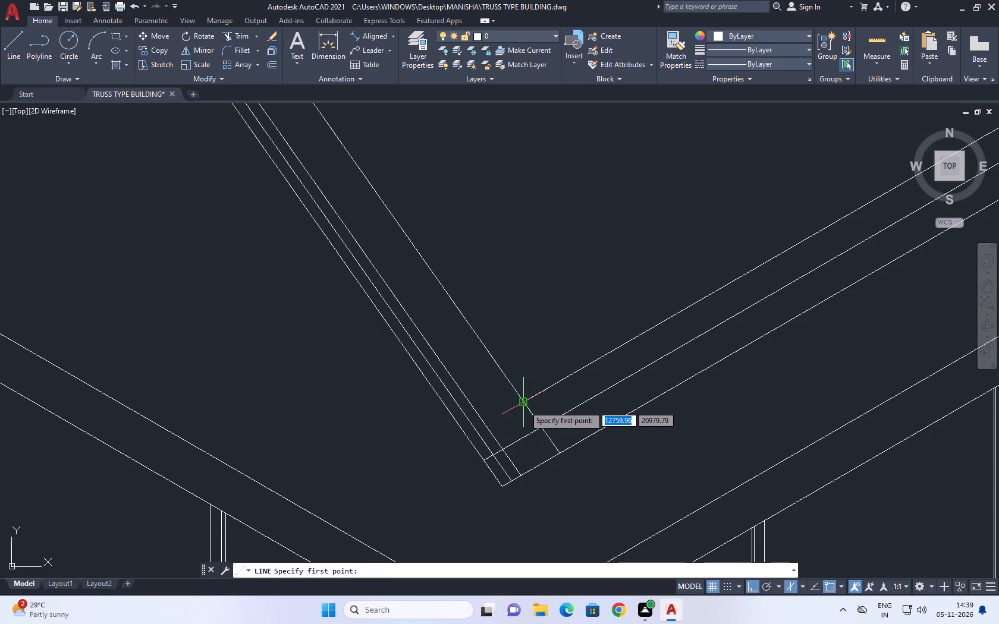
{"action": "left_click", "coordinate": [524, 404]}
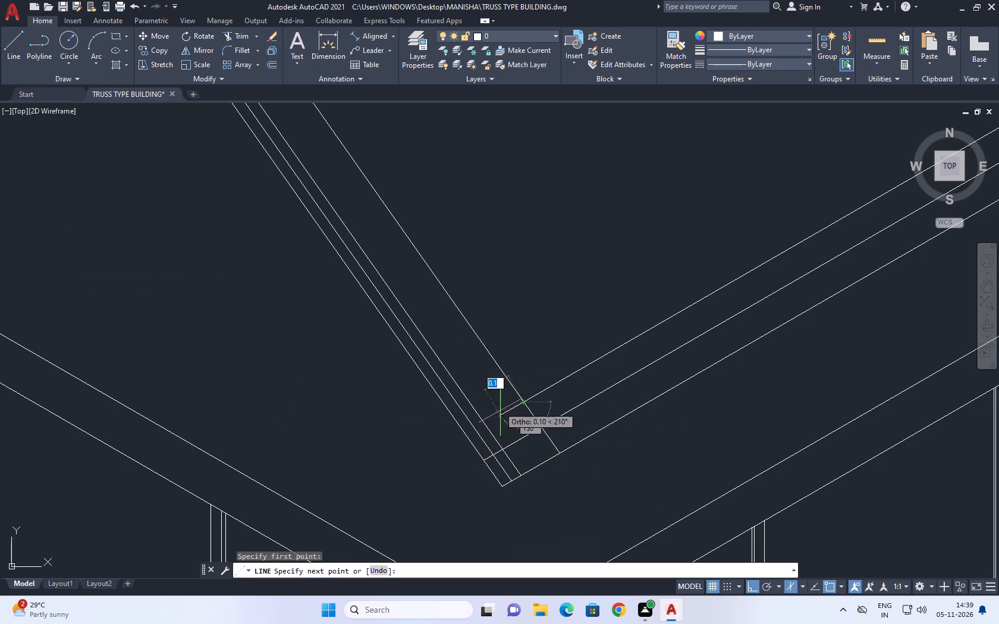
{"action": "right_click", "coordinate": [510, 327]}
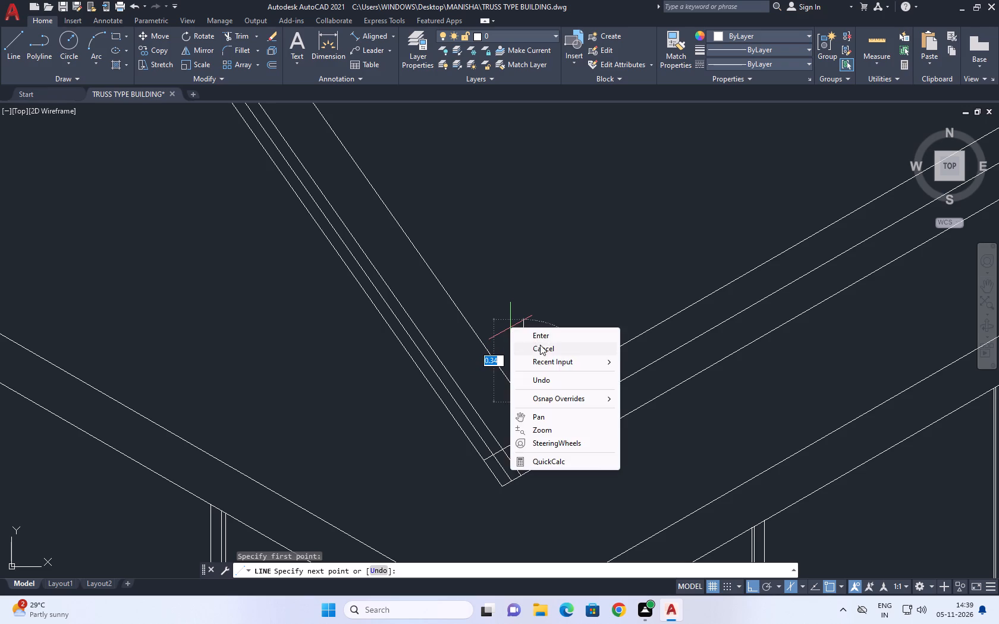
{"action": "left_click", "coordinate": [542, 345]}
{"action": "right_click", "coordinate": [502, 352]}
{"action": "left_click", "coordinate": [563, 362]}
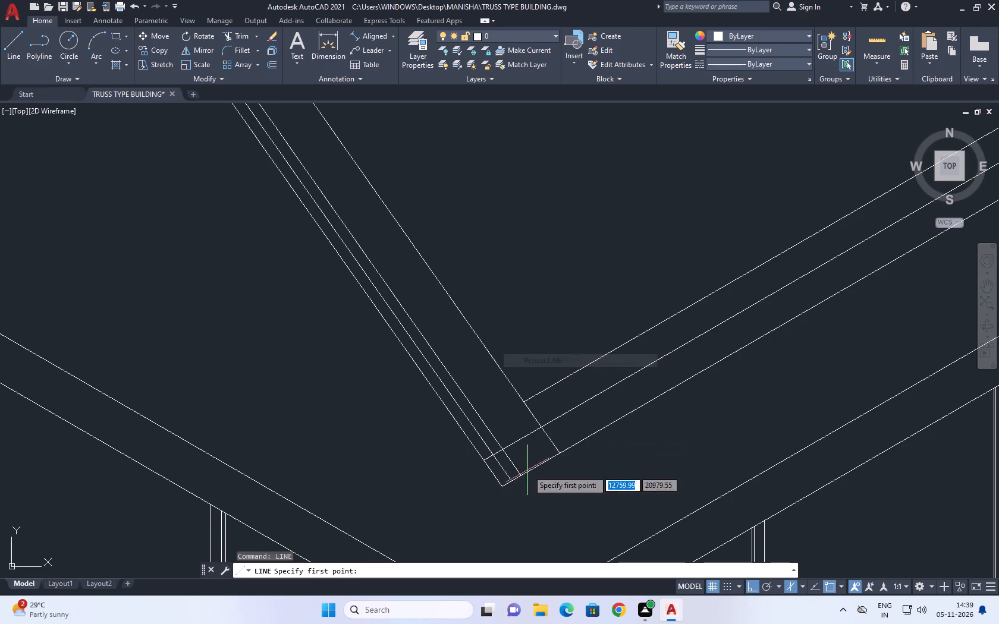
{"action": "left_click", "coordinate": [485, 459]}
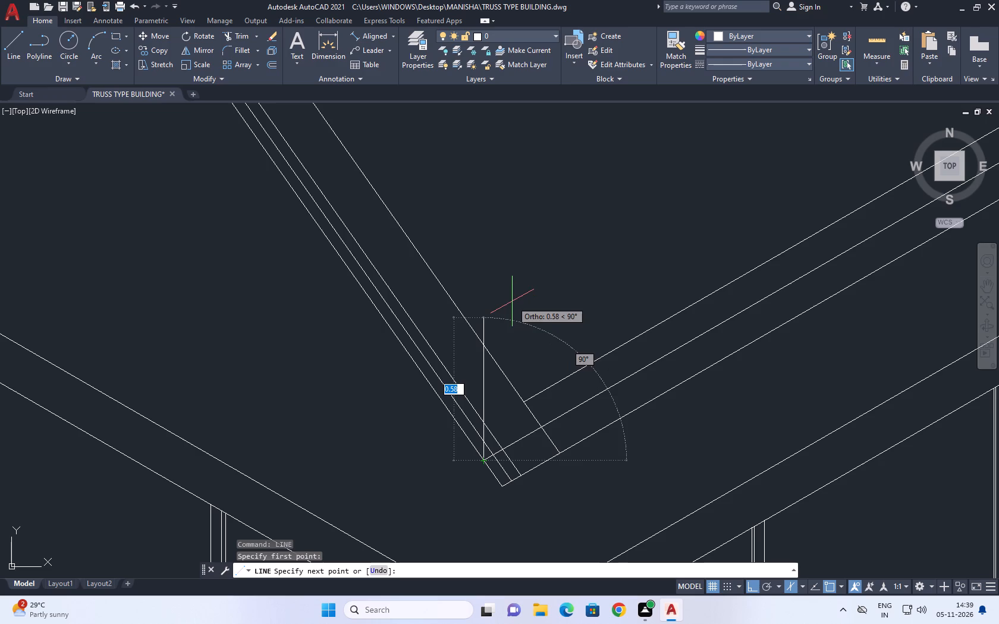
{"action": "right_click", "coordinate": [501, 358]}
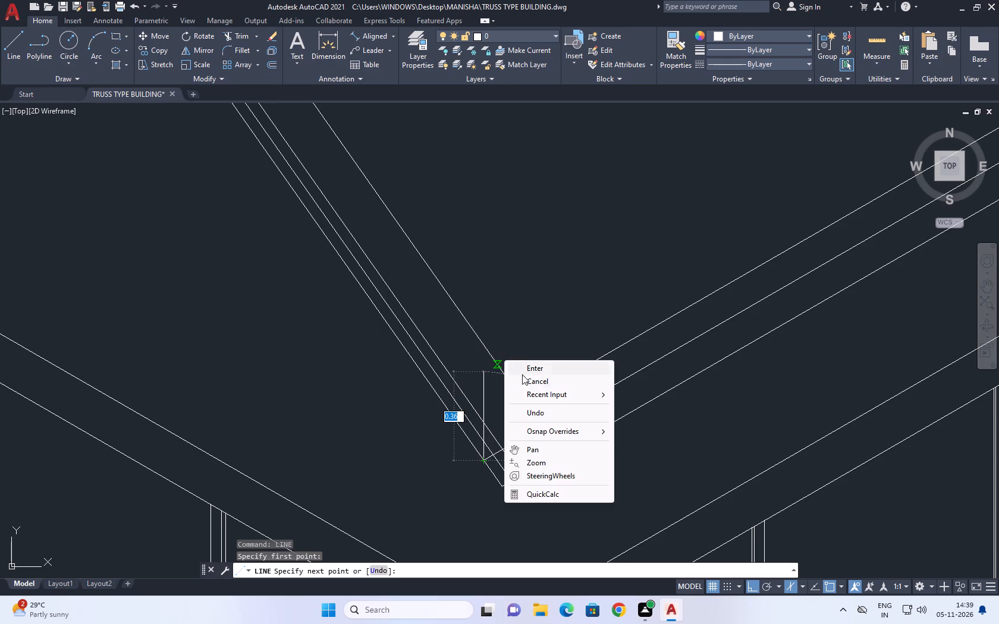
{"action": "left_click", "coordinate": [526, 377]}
Draw a vertical line from the foot of the lowest sloping line up past the outermost sloping line.
{"action": "right_click", "coordinate": [533, 338]}
{"action": "left_click", "coordinate": [577, 341]}
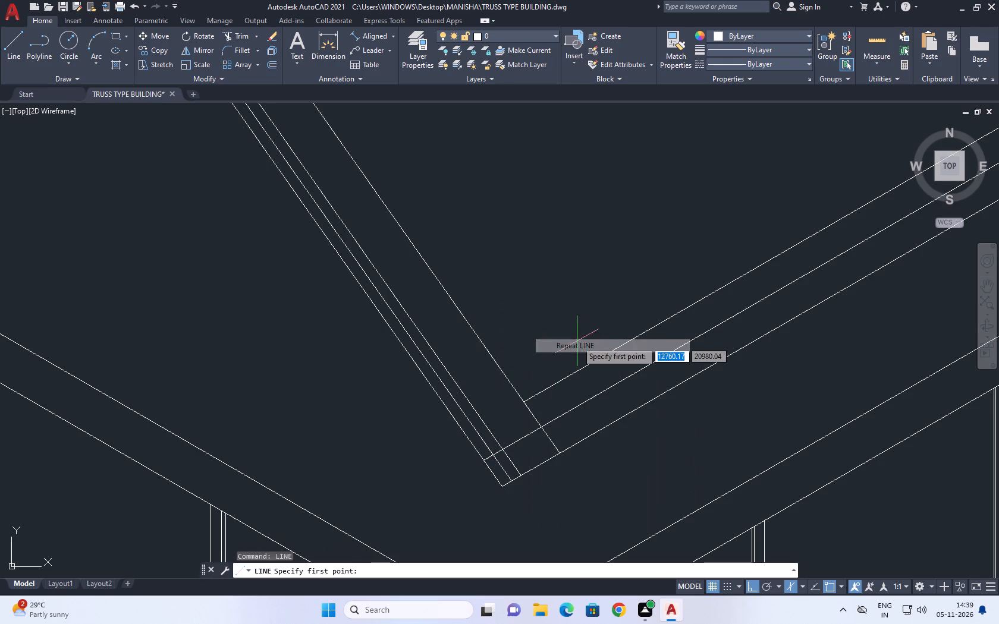
{"action": "scroll", "coordinate": [504, 488], "scroll_direction": "up", "scroll_amount": 1}
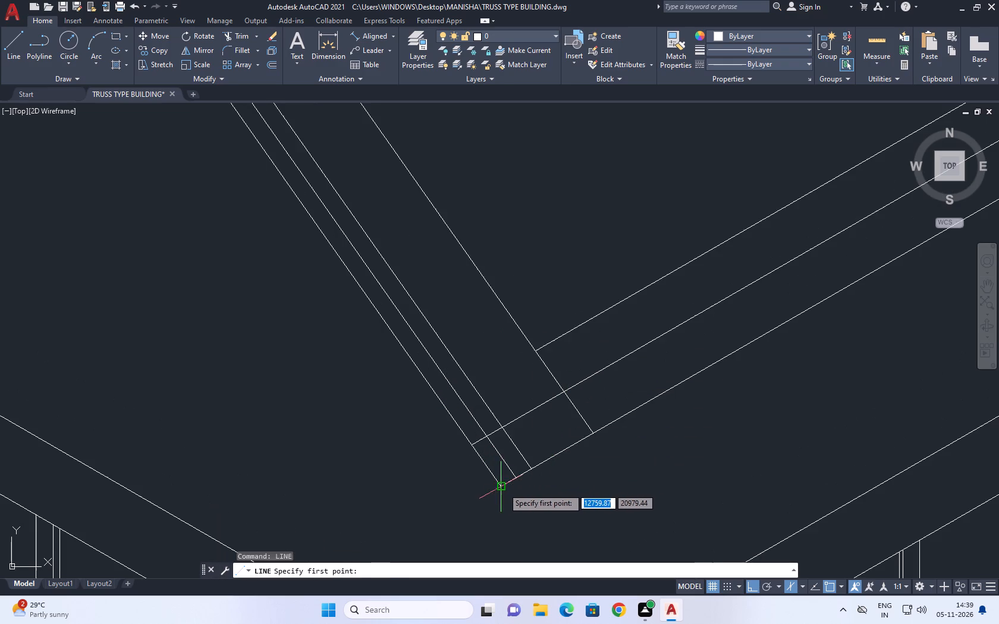
{"action": "left_click", "coordinate": [502, 483]}
{"action": "left_click", "coordinate": [507, 263]}
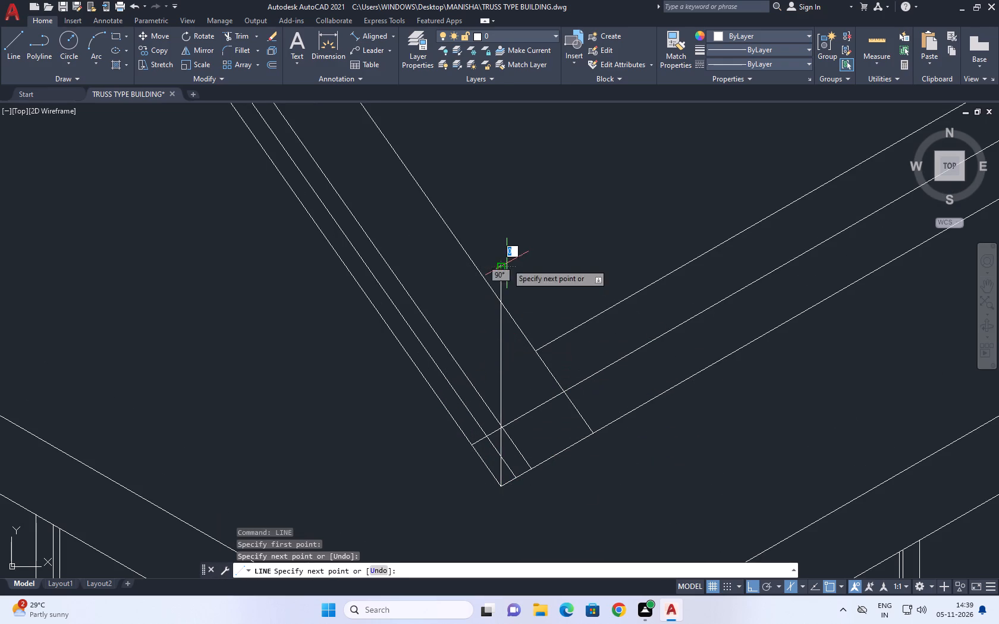
{"action": "right_click", "coordinate": [533, 260]}
{"action": "left_click", "coordinate": [579, 280]}
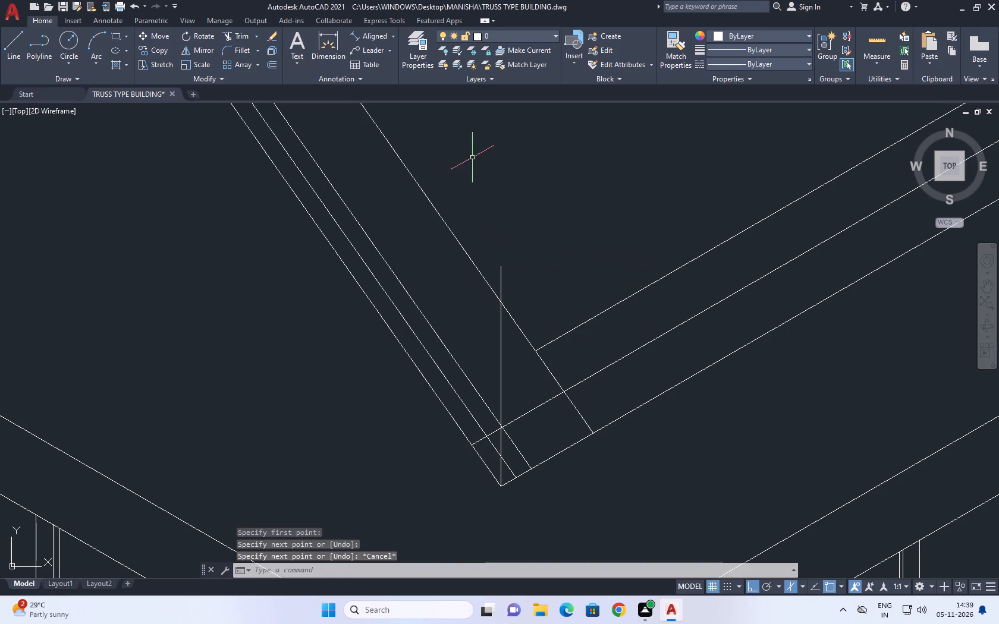
Trim away the pieces of the middle roof line between the sloping lines, ending it at the vertical corner line.
{"action": "left_click", "coordinate": [240, 33]}
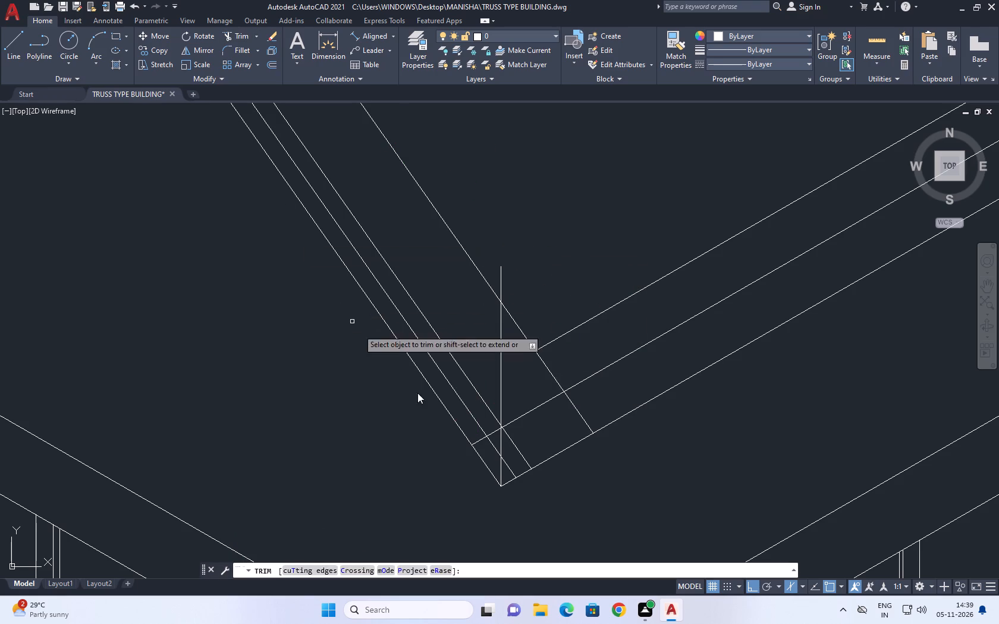
{"action": "scroll", "coordinate": [488, 434], "scroll_direction": "up", "scroll_amount": 2}
{"action": "left_click", "coordinate": [494, 425]}
{"action": "left_click", "coordinate": [495, 475]}
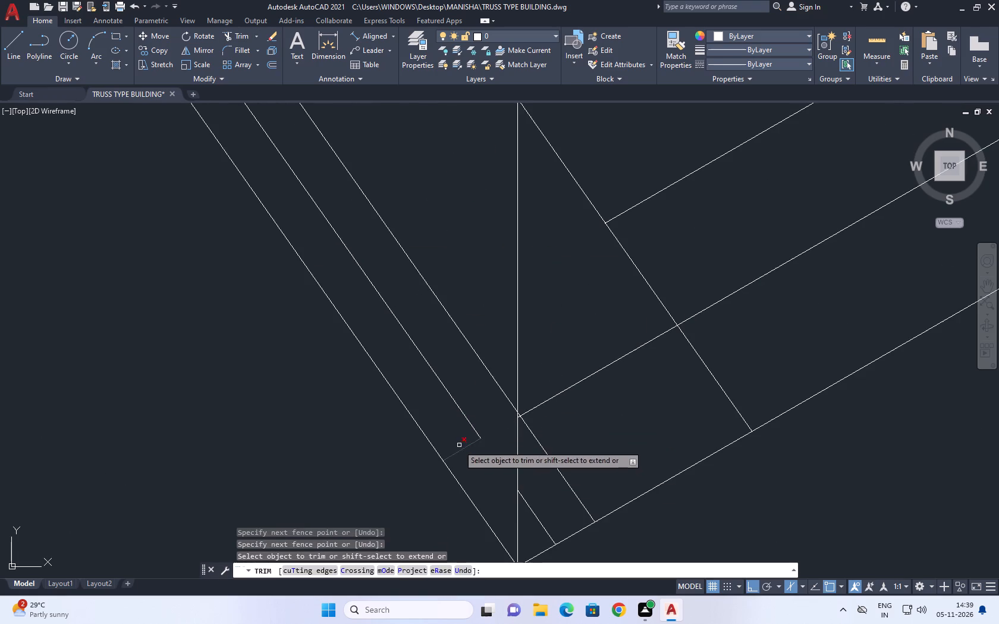
{"action": "left_click", "coordinate": [458, 445]}
{"action": "left_click", "coordinate": [470, 455]}
{"action": "scroll", "coordinate": [564, 450], "scroll_direction": "down", "scroll_amount": 2}
{"action": "middle_click", "coordinate": [581, 485]}
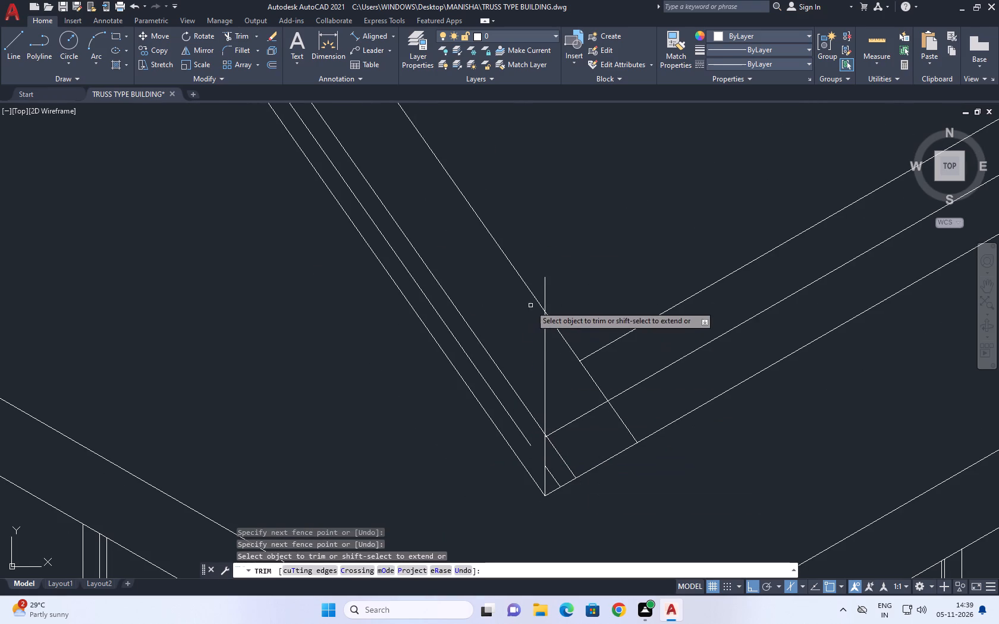
Trim the vertical line above the outermost sloping line and cut off the sloping lines' overhanging ends at the front corner.
{"action": "left_click", "coordinate": [546, 288]}
{"action": "middle_click_drag", "start_coordinate": [579, 426], "coordinate": [545, 327]}
{"action": "left_click", "coordinate": [532, 336]}
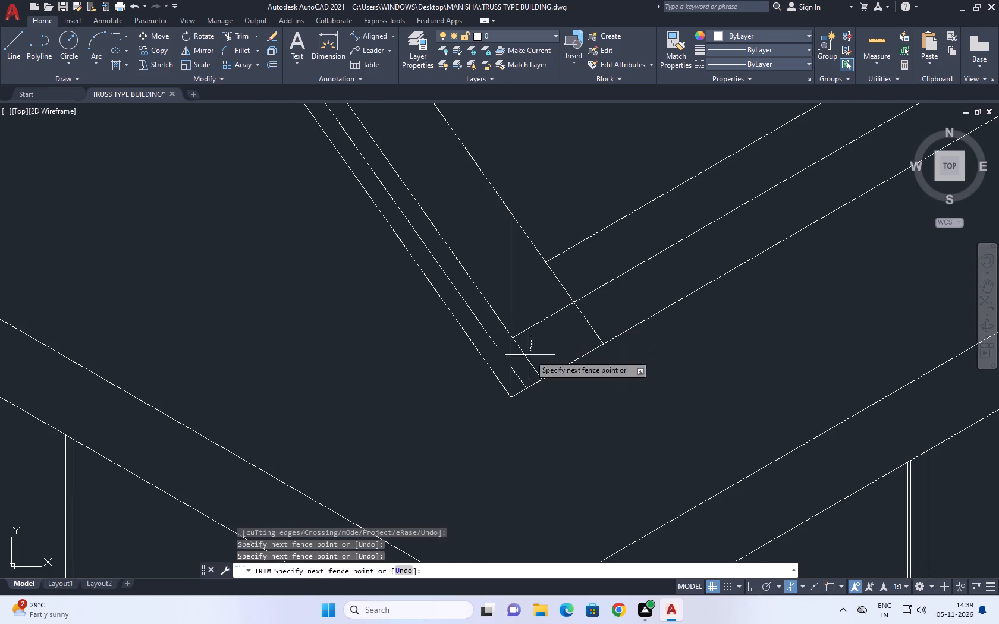
{"action": "left_click", "coordinate": [522, 385]}
{"action": "scroll", "coordinate": [540, 344], "scroll_direction": "down", "scroll_amount": 1}
{"action": "left_click", "coordinate": [571, 333]}
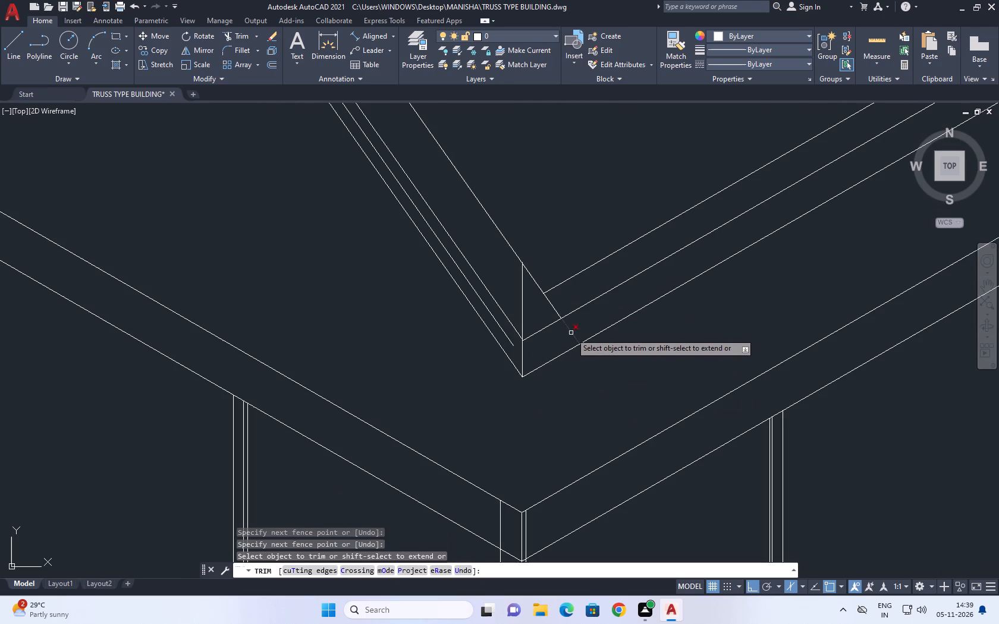
{"action": "left_click", "coordinate": [553, 303]}
{"action": "scroll", "coordinate": [549, 309], "scroll_direction": "down", "scroll_amount": 1}
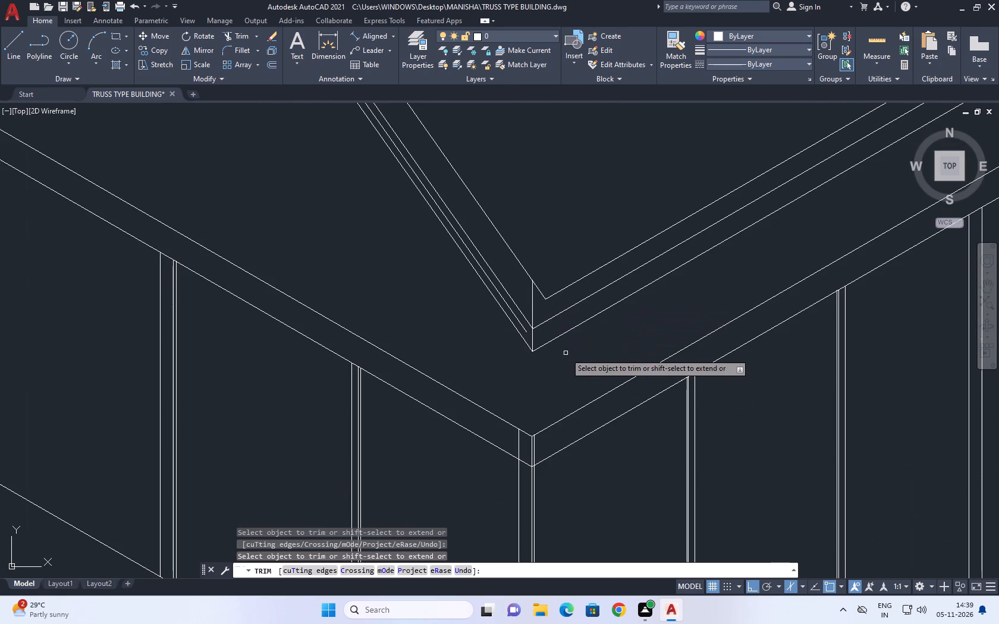
{"action": "right_click", "coordinate": [566, 353]}
{"action": "left_click", "coordinate": [598, 371]}
Erase the sloping line that stops short of the corner, between the lowest sloping line and its inner parallel.
{"action": "scroll", "coordinate": [523, 330], "scroll_direction": "up", "scroll_amount": 2}
{"action": "left_click", "coordinate": [533, 334]}
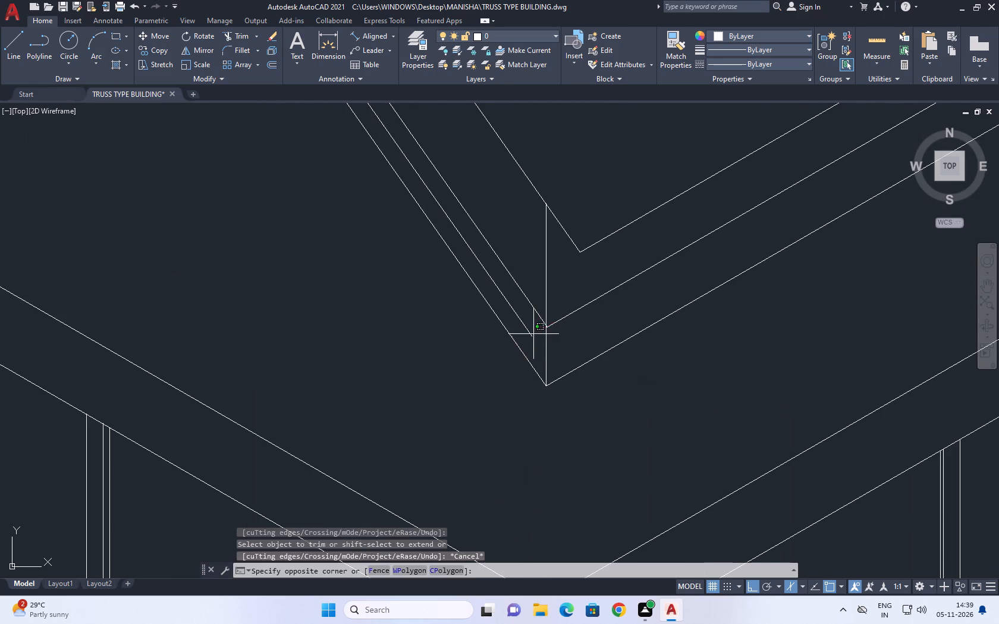
{"action": "left_click", "coordinate": [514, 326]}
{"action": "right_click", "coordinate": [533, 305]}
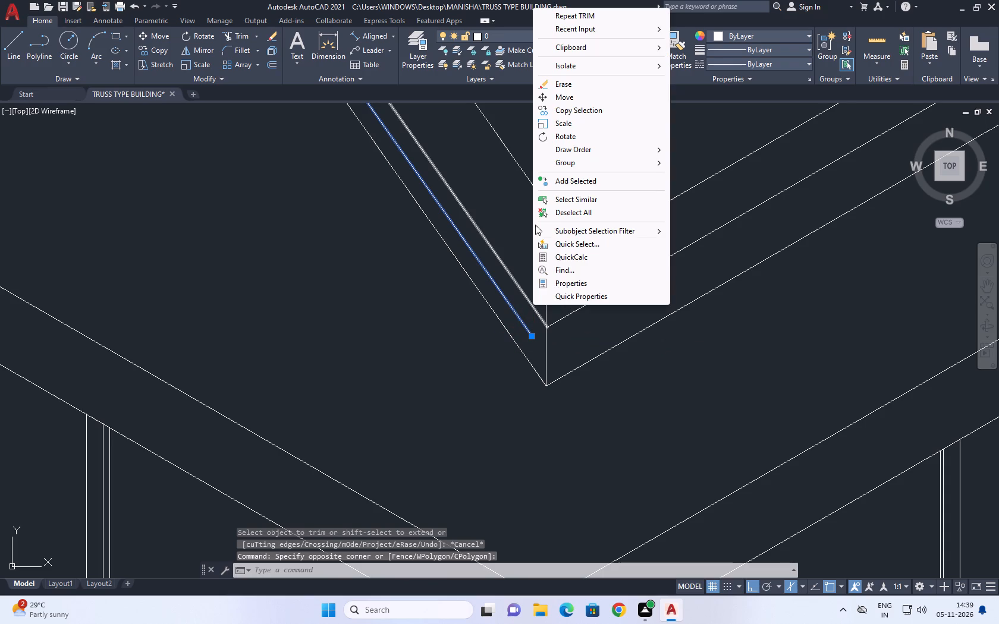
{"action": "left_click", "coordinate": [568, 84]}
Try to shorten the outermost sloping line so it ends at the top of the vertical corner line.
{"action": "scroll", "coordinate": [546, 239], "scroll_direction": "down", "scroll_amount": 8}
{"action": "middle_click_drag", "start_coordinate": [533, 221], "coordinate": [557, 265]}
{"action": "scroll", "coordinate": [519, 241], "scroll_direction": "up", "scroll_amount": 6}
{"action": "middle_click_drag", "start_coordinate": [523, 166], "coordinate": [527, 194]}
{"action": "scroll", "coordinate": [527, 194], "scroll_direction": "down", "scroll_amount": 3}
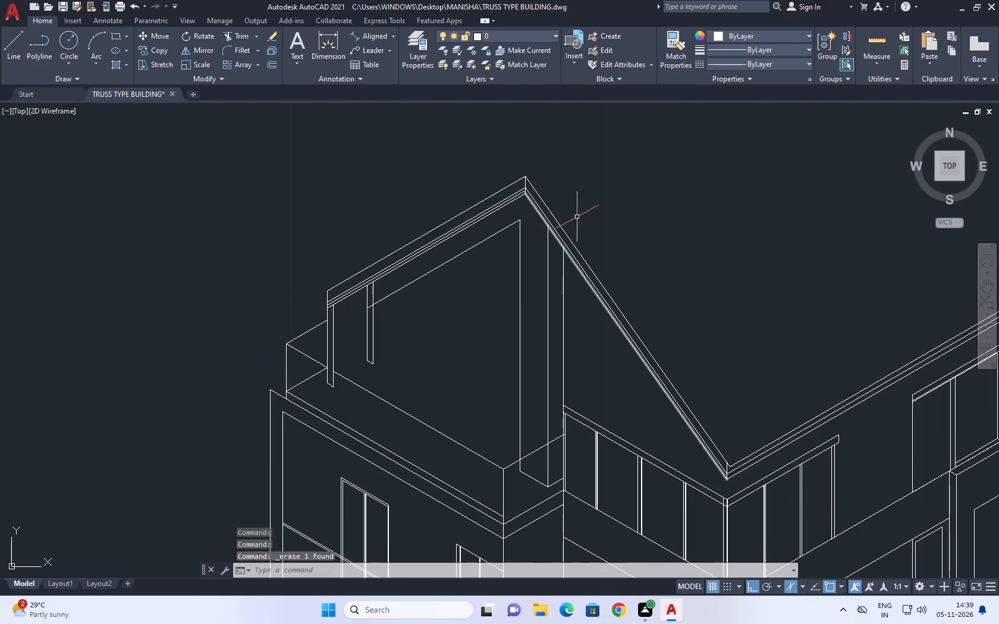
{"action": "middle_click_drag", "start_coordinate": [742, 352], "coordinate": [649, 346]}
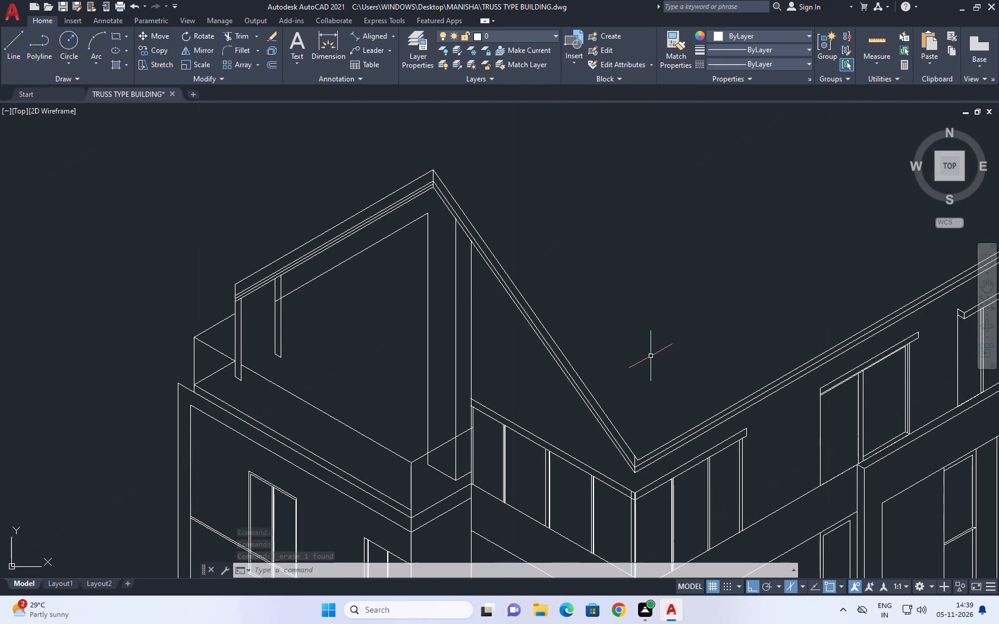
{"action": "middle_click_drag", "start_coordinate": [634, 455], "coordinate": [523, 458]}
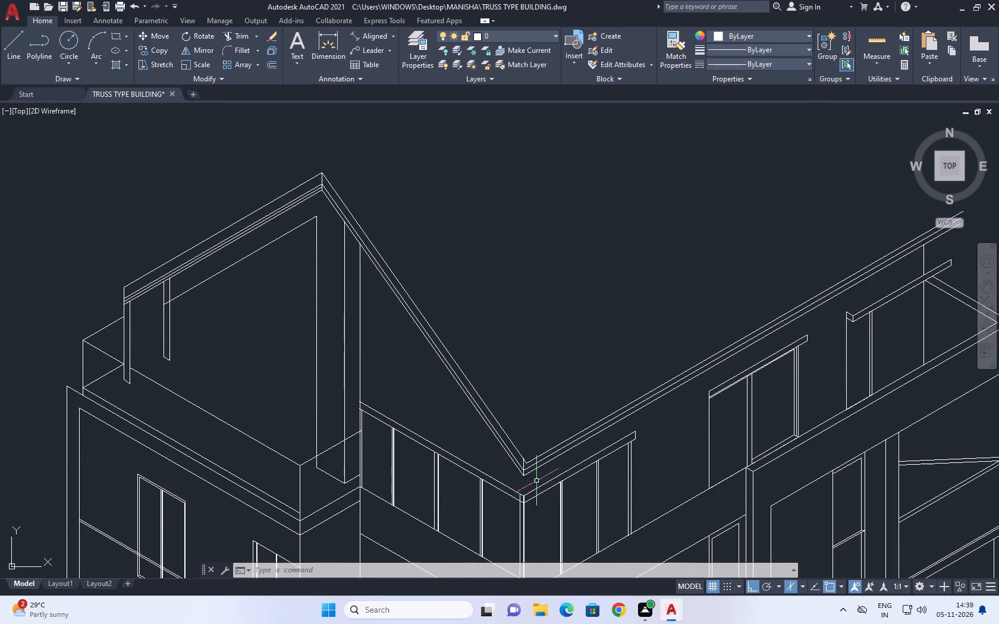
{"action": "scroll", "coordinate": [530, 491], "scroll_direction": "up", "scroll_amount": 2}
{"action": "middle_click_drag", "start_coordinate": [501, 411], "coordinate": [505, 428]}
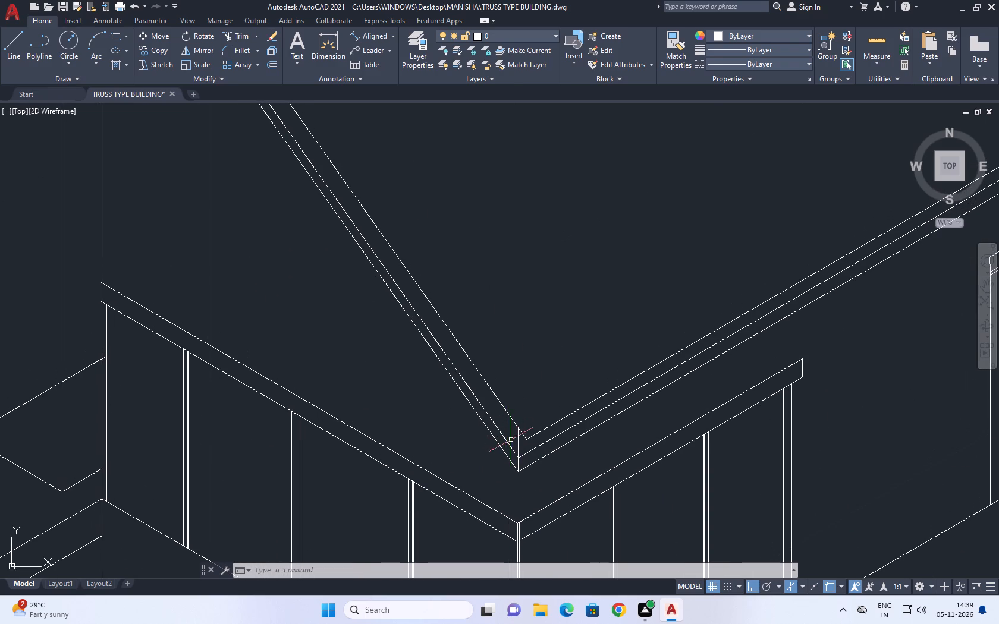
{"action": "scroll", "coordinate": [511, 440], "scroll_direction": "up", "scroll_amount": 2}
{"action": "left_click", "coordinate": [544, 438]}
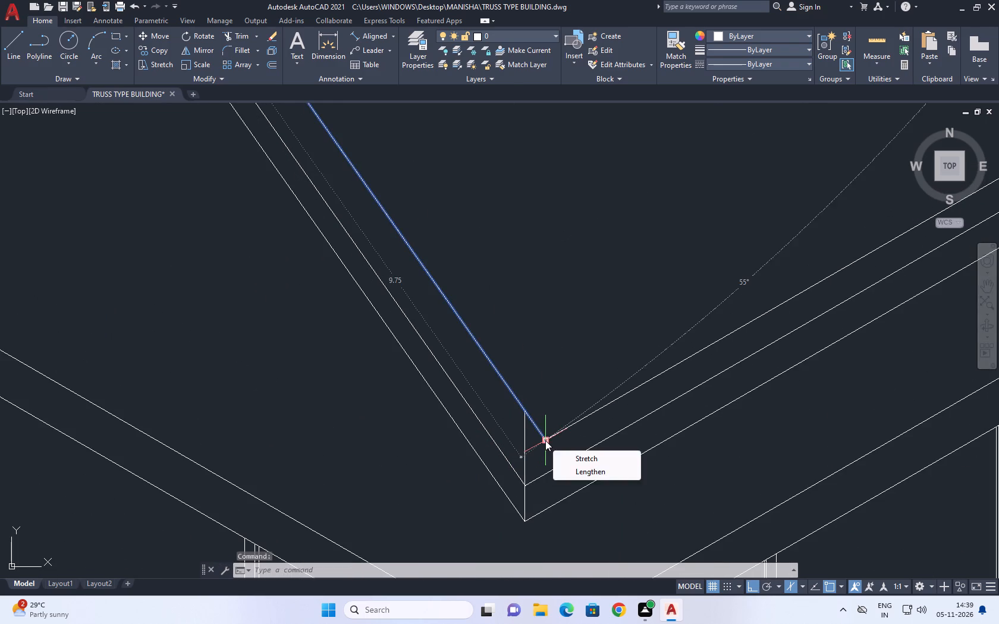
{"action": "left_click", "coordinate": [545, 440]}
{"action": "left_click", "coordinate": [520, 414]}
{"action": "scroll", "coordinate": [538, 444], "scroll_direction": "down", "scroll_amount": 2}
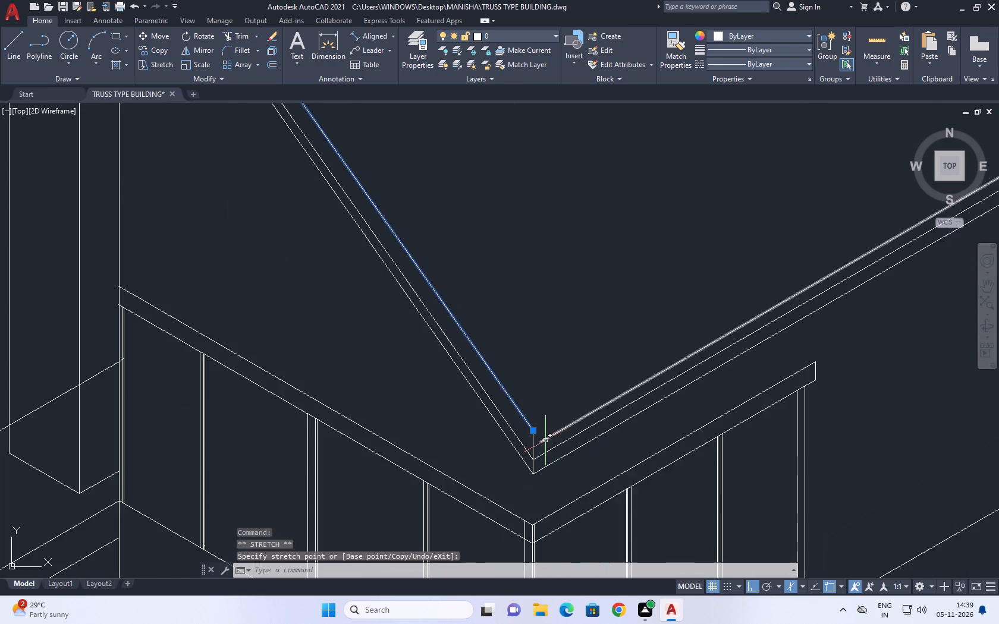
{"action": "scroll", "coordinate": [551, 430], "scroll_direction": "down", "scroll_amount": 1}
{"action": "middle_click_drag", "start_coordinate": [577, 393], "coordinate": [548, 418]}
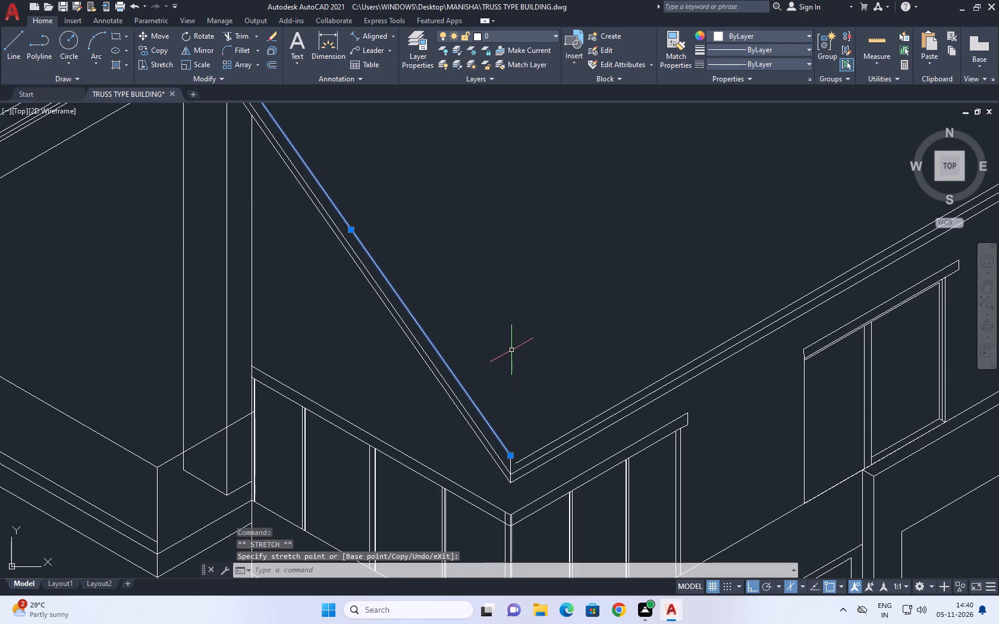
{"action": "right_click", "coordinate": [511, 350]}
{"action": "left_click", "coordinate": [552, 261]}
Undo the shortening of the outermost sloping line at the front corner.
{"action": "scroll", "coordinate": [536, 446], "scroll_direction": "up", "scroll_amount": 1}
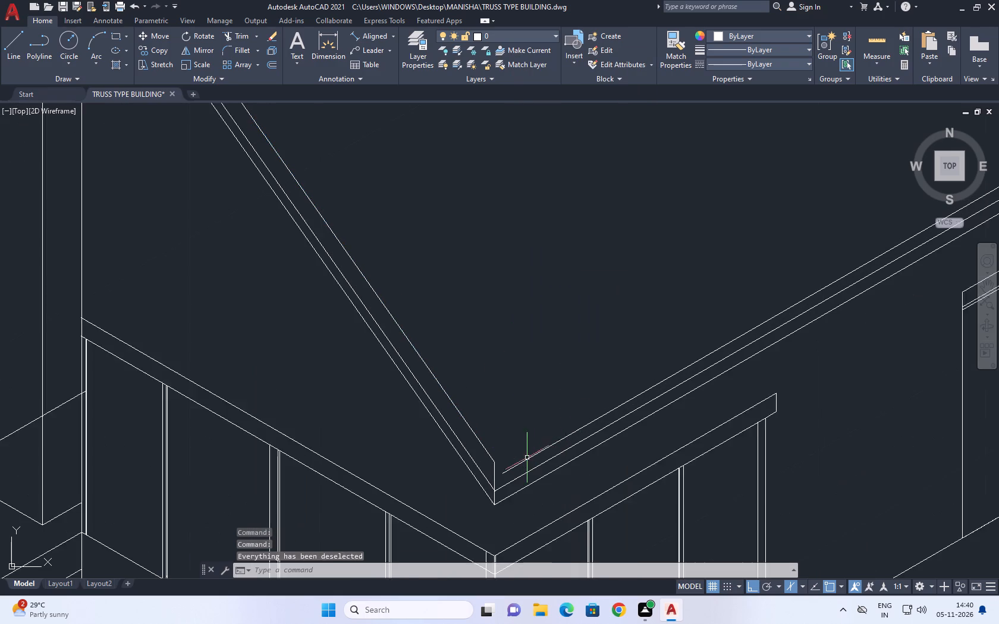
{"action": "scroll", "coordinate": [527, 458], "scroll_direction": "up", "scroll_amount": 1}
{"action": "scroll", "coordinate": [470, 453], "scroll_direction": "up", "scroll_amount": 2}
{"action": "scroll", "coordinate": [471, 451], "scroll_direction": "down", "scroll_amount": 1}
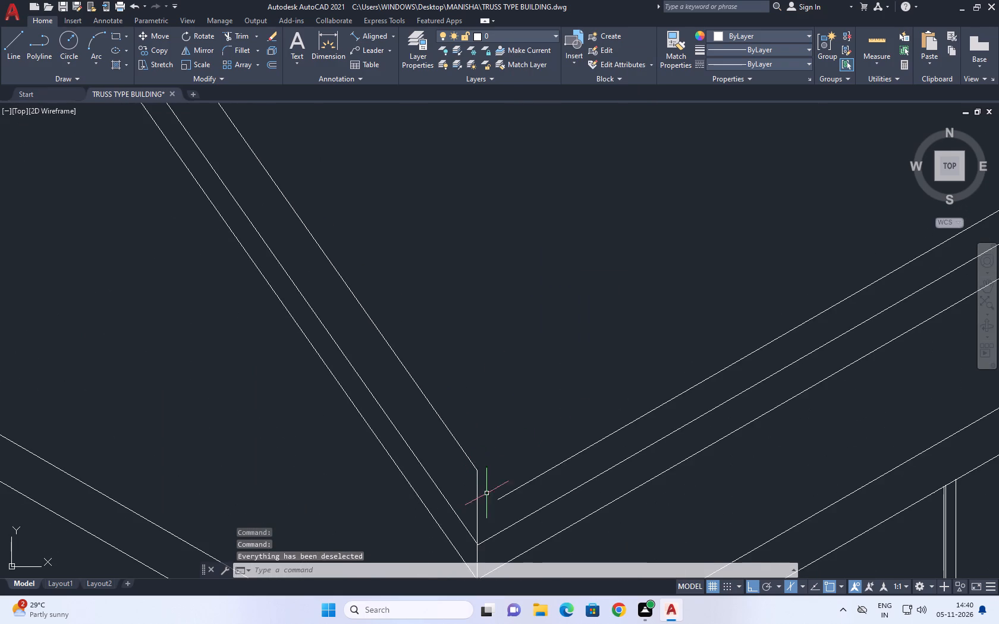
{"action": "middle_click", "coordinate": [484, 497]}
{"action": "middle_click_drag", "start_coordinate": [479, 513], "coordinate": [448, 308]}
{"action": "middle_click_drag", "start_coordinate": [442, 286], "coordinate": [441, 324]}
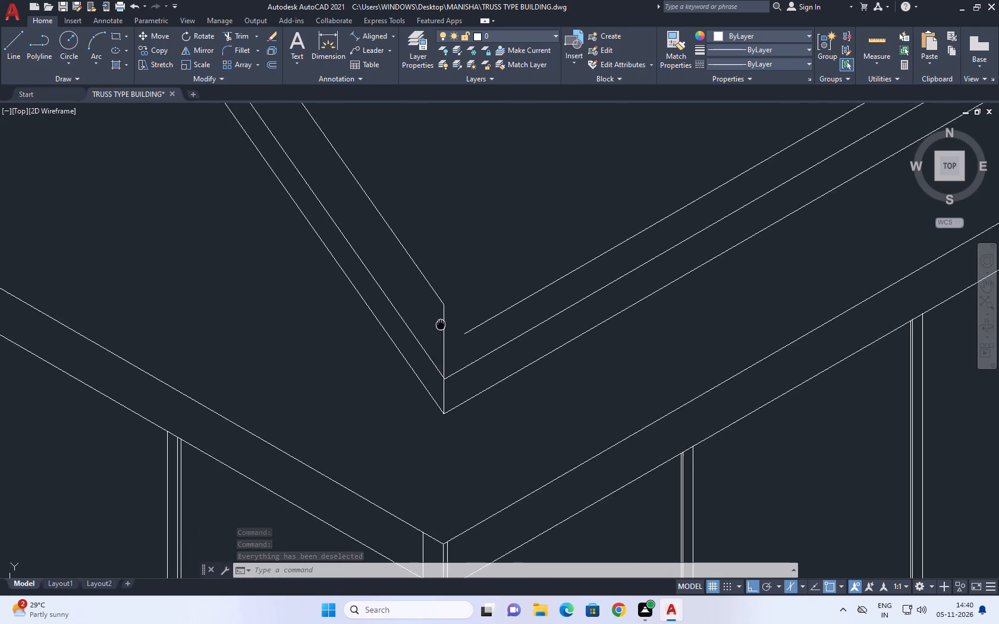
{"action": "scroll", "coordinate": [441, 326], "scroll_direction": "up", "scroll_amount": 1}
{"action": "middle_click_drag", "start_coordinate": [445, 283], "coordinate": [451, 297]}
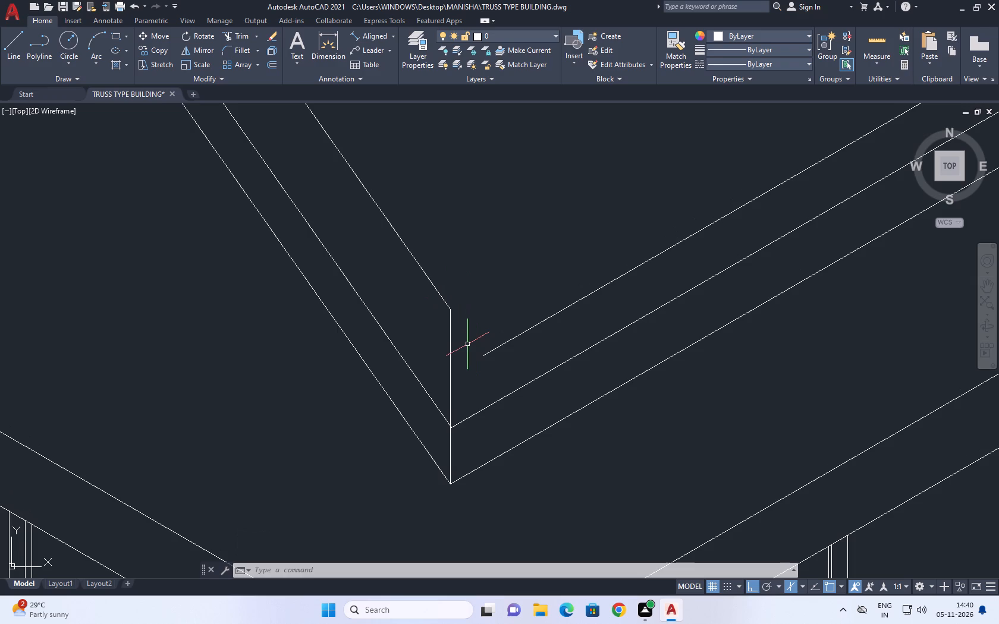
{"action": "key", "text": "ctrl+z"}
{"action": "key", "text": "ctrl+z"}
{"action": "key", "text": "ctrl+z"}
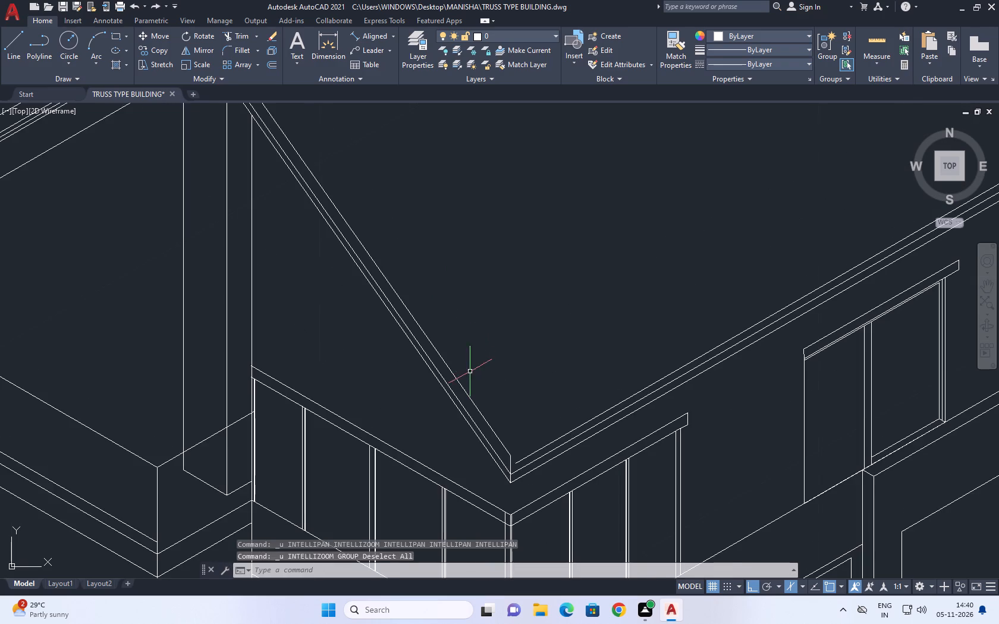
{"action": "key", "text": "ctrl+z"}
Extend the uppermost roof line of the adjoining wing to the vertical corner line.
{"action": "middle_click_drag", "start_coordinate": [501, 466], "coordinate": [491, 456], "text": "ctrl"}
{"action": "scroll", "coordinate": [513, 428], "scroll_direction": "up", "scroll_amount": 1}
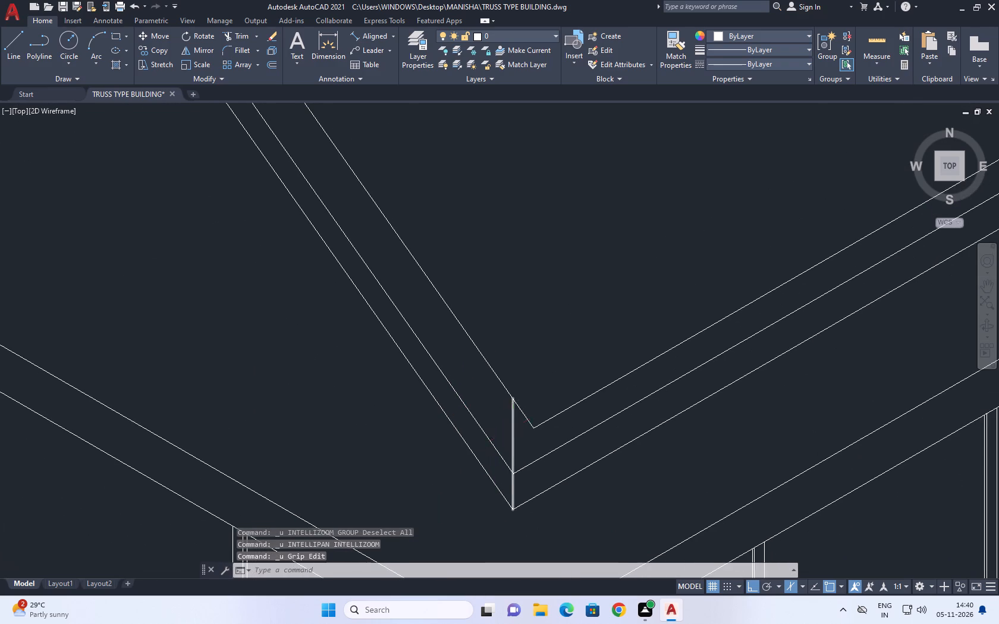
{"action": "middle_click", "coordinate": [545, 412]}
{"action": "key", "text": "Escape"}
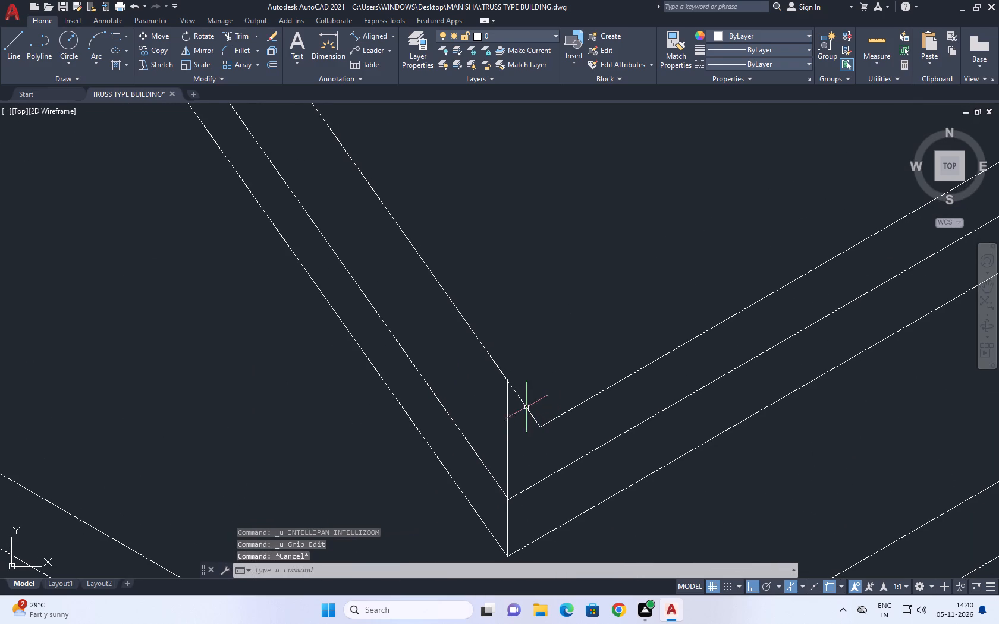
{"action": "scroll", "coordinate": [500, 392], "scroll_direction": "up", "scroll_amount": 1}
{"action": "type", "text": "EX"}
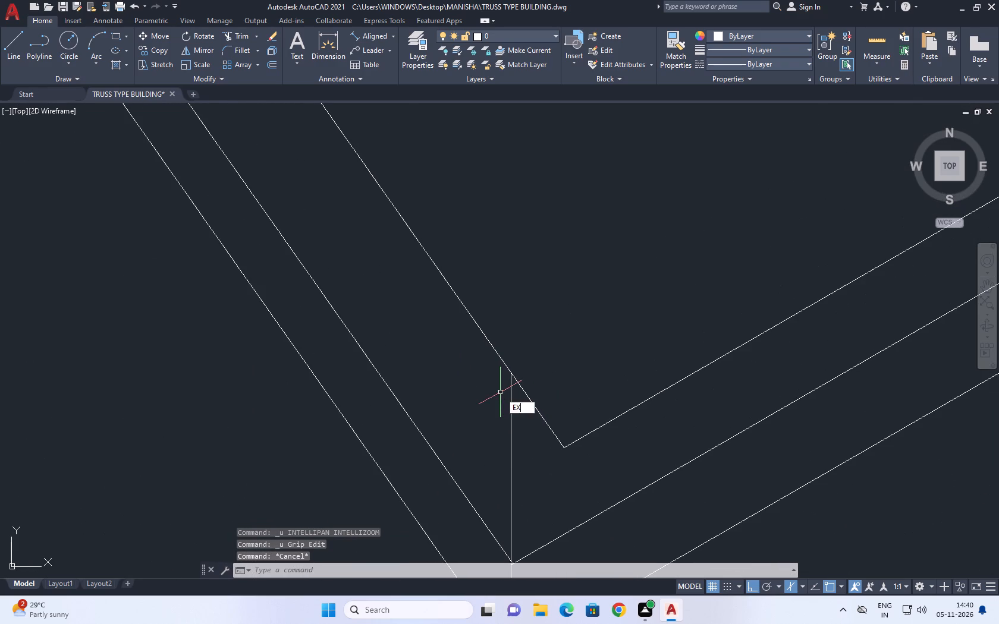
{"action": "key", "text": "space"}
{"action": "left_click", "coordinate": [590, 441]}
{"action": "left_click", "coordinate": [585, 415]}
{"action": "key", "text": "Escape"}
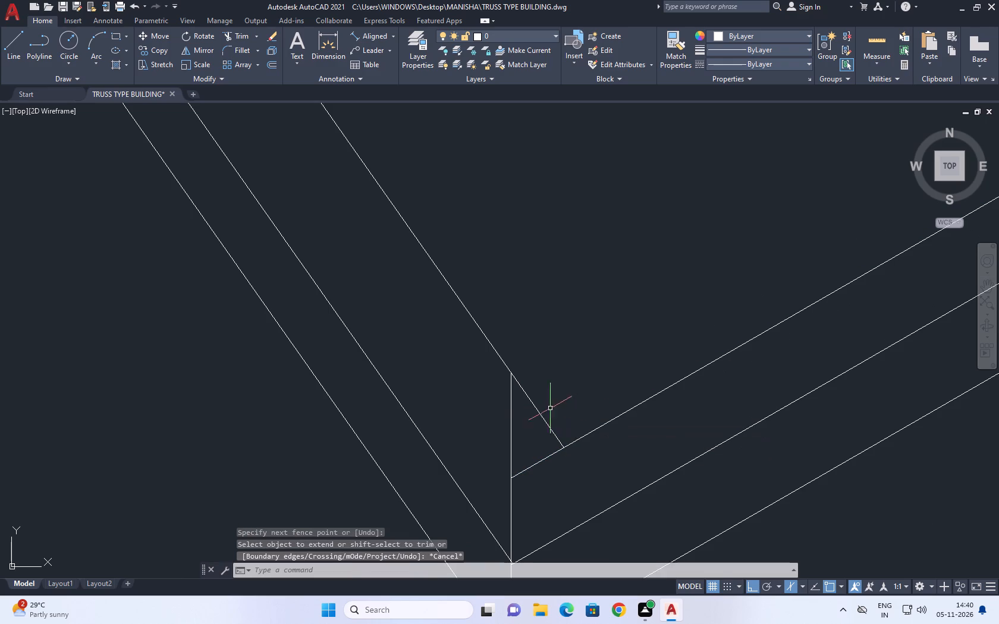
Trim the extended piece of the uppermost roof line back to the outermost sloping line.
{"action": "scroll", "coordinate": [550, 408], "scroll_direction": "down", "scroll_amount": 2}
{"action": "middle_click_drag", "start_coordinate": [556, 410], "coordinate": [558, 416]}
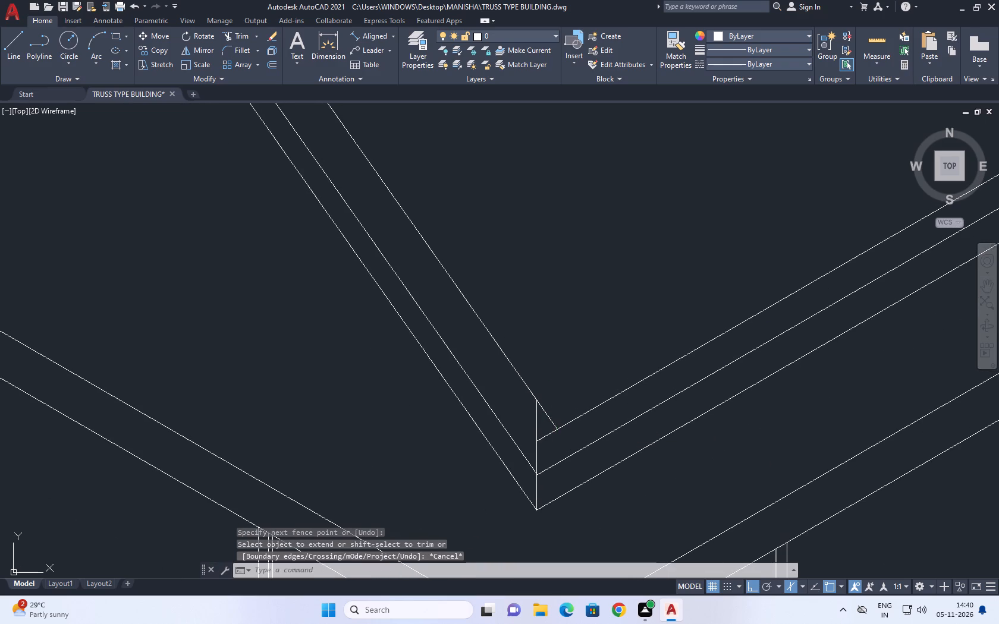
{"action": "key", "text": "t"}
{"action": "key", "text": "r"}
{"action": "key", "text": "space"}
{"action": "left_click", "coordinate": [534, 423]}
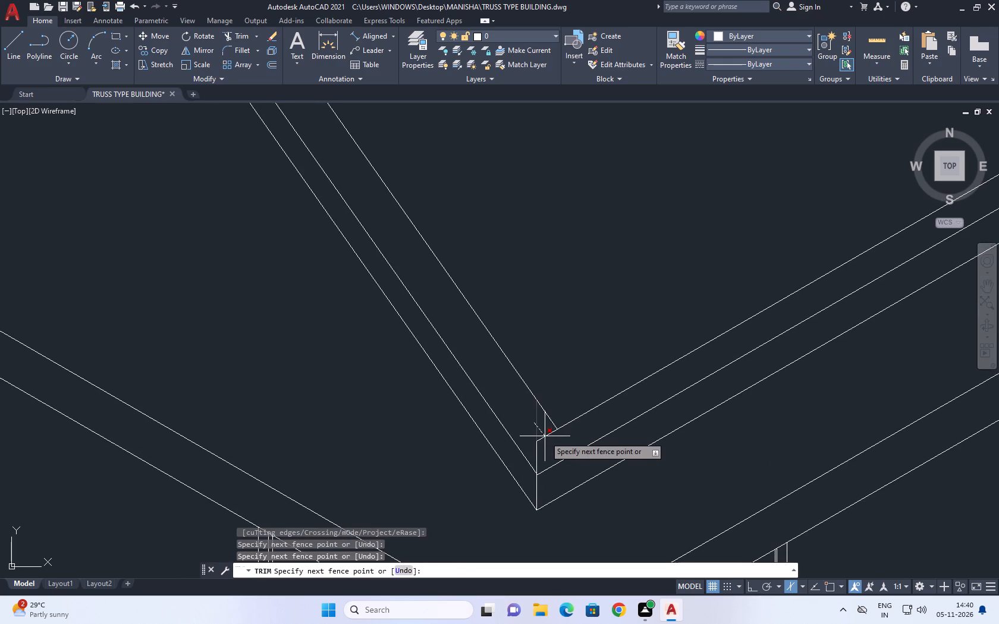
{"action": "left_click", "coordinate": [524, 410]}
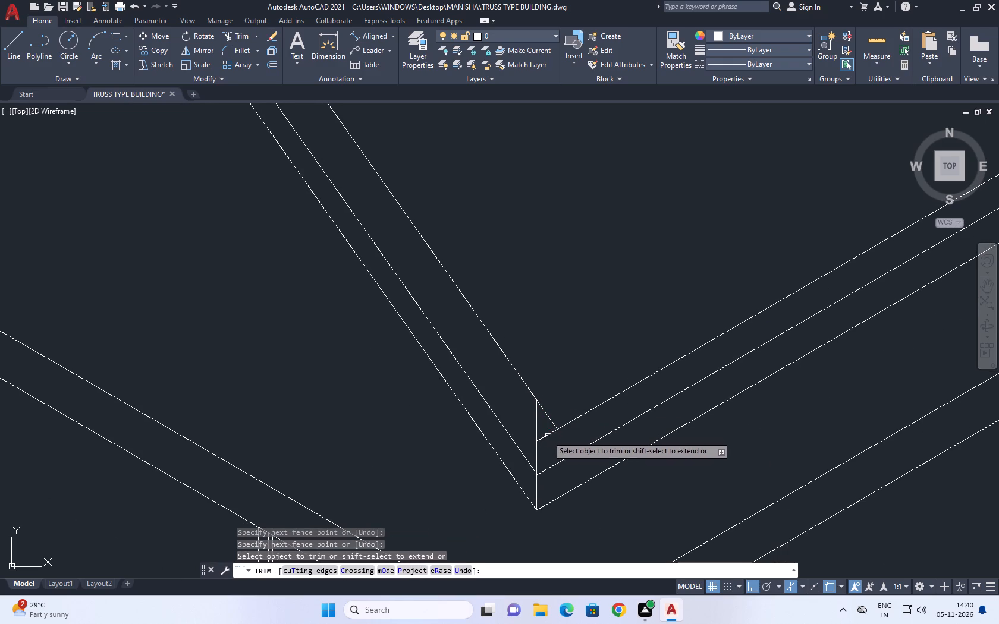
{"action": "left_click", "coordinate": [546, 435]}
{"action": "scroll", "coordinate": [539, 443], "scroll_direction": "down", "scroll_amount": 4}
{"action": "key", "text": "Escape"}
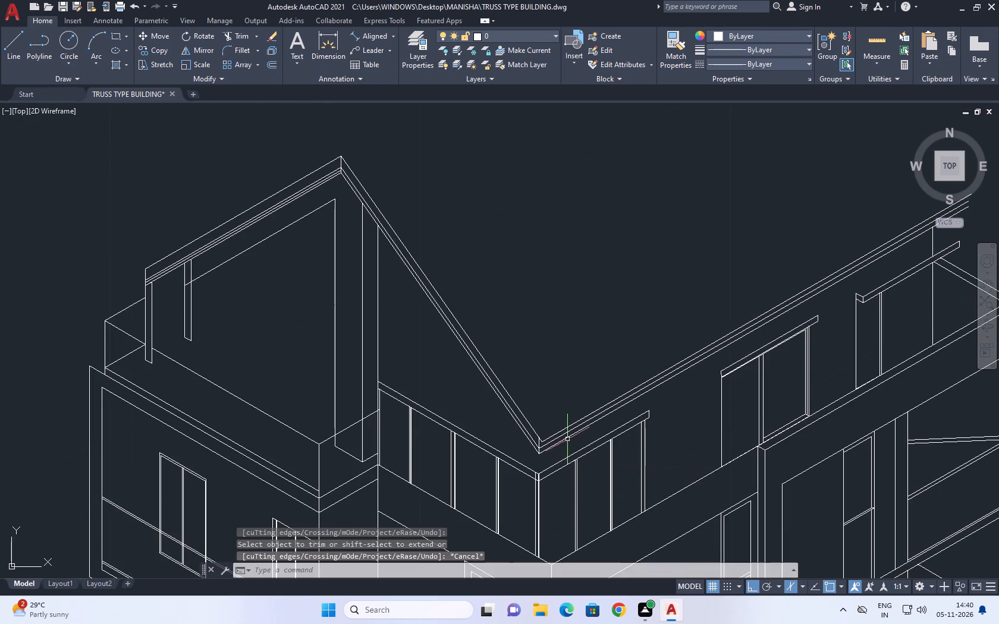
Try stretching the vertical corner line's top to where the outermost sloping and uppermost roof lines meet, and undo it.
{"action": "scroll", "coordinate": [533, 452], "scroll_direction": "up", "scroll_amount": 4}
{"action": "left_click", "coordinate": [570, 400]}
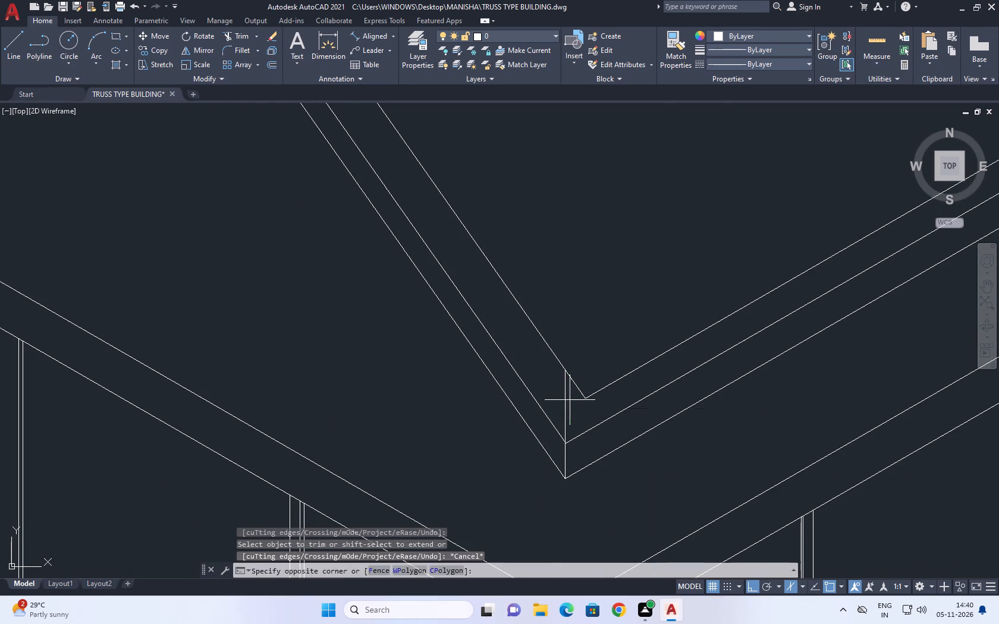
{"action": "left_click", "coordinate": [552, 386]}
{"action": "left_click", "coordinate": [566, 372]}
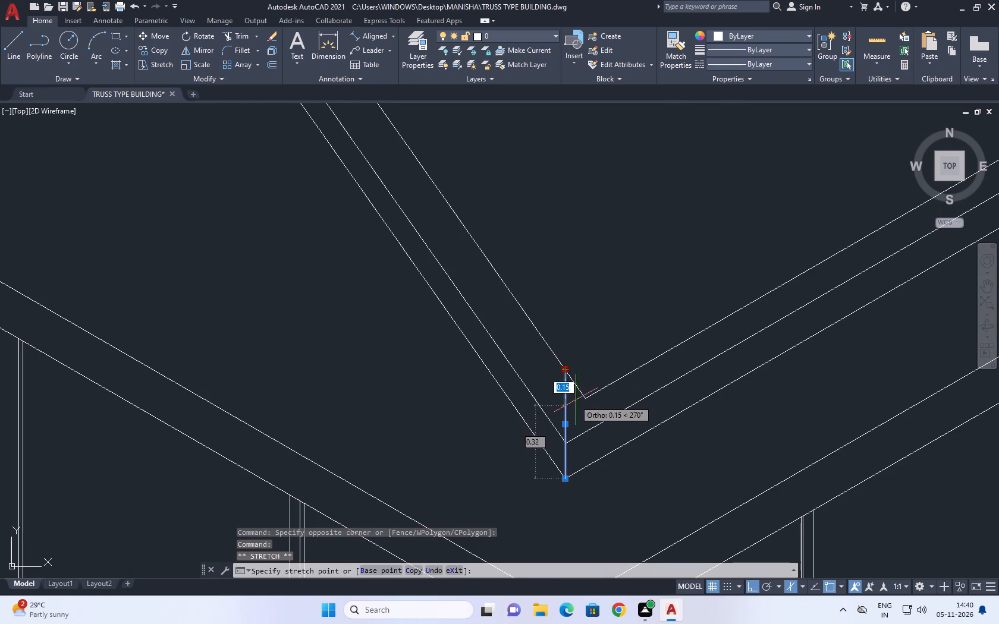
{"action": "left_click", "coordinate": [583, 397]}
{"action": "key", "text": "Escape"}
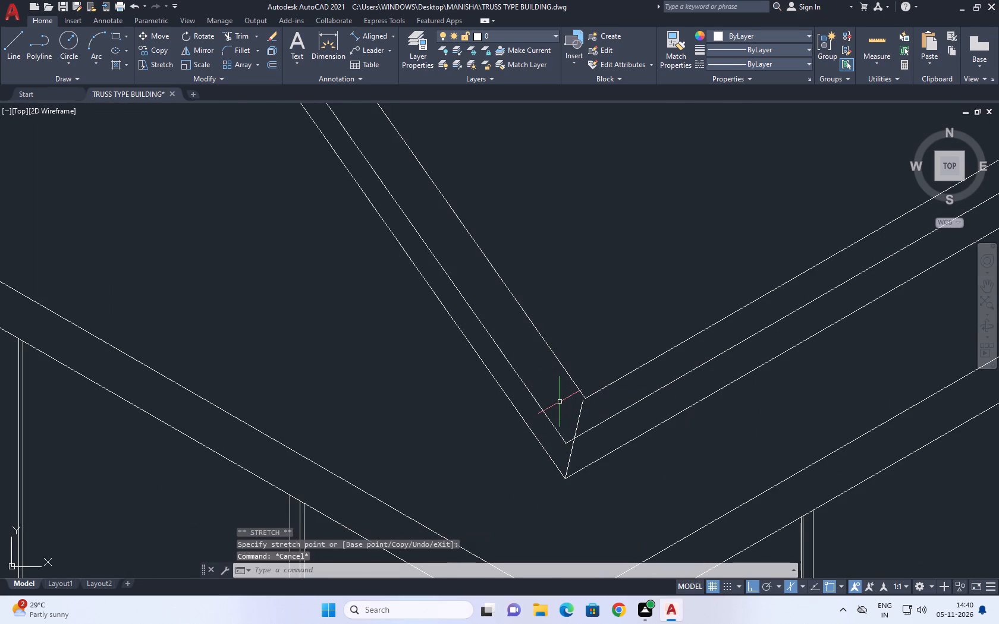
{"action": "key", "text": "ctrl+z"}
Move the adjoining wing's uppermost roof line so its end meets the outermost sloping line at the top of the vertical corner line.
{"action": "scroll", "coordinate": [560, 402], "scroll_direction": "down", "scroll_amount": 2}
{"action": "middle_click_drag", "start_coordinate": [601, 374], "coordinate": [598, 383]}
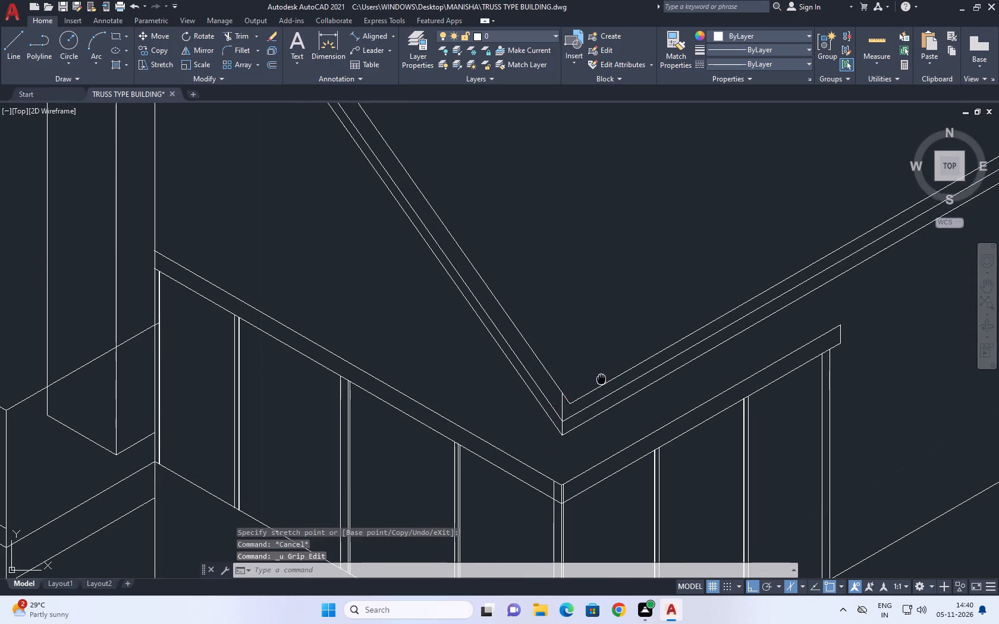
{"action": "middle_click_drag", "start_coordinate": [598, 383], "coordinate": [532, 439]}
{"action": "scroll", "coordinate": [573, 421], "scroll_direction": "down", "scroll_amount": 1}
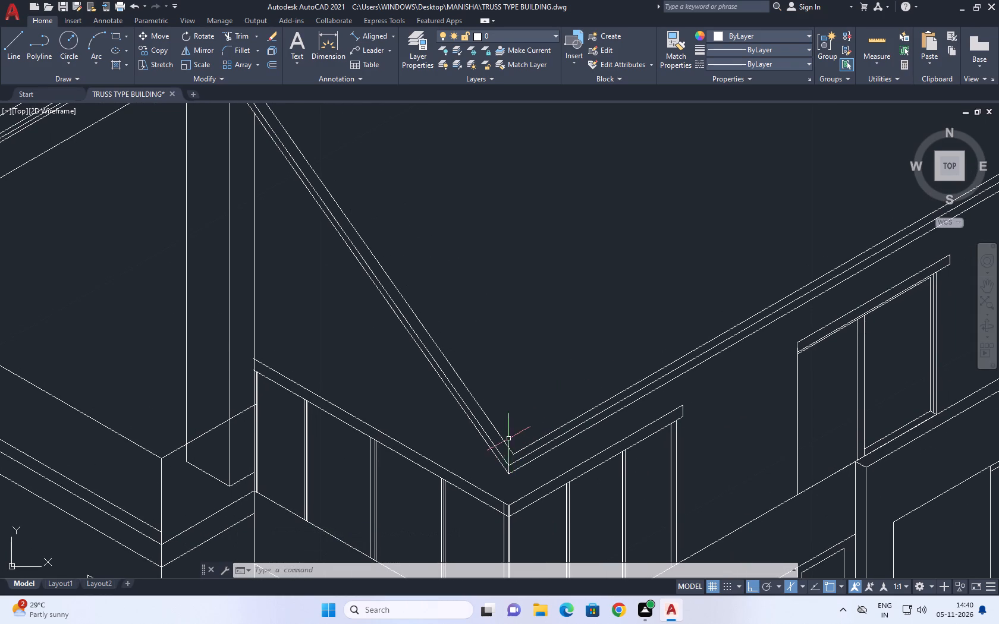
{"action": "scroll", "coordinate": [505, 445], "scroll_direction": "up", "scroll_amount": 3}
{"action": "left_click", "coordinate": [557, 477]}
{"action": "left_click_drag", "start_coordinate": [538, 422], "coordinate": [529, 419]}
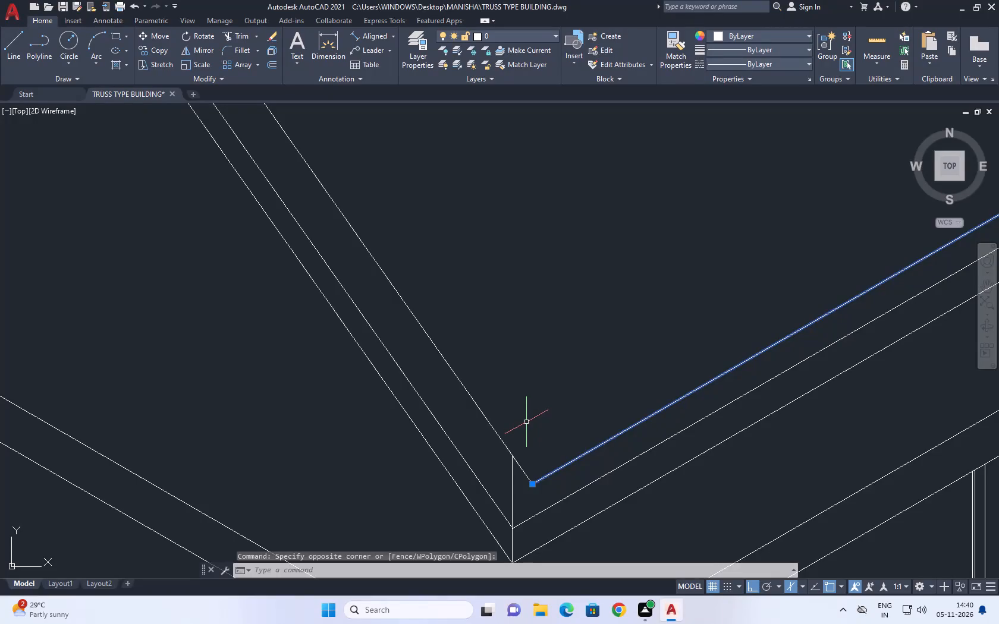
{"action": "key", "text": "m"}
{"action": "key", "text": "space"}
{"action": "left_click", "coordinate": [530, 487]}
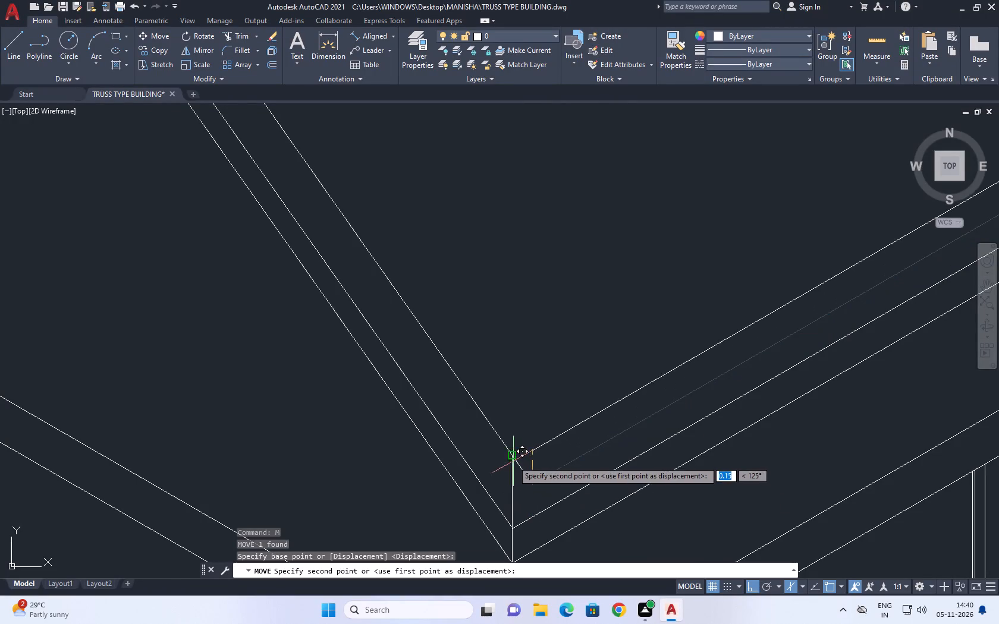
{"action": "left_click", "coordinate": [511, 459]}
Trim the piece of the outermost sloping line that projects past the vertical corner line.
{"action": "scroll", "coordinate": [516, 480], "scroll_direction": "down", "scroll_amount": 4}
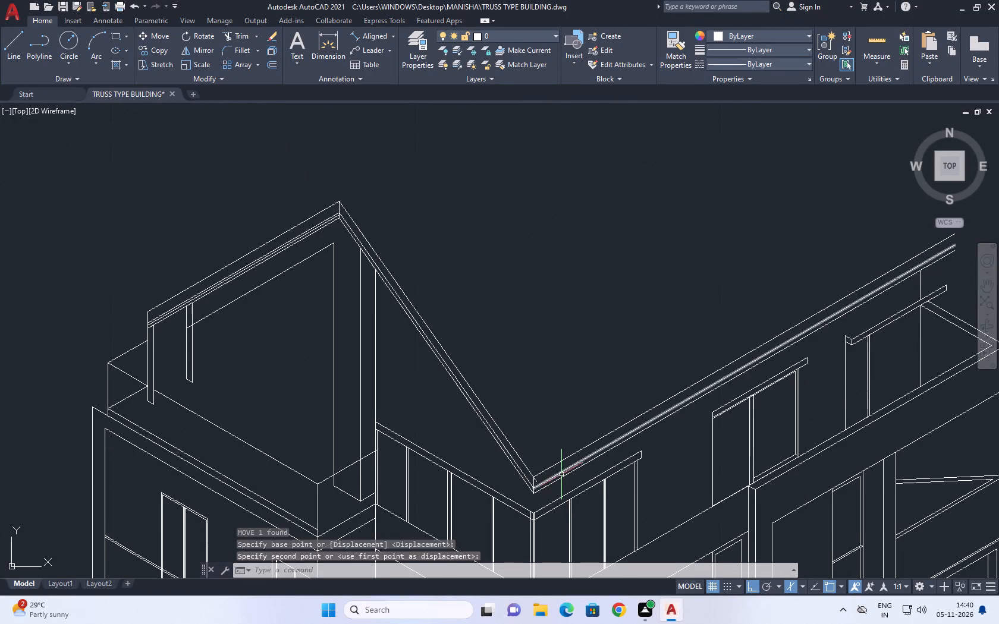
{"action": "middle_click_drag", "start_coordinate": [563, 477], "coordinate": [563, 482]}
{"action": "scroll", "coordinate": [540, 481], "scroll_direction": "up", "scroll_amount": 4}
{"action": "middle_click", "coordinate": [523, 494]}
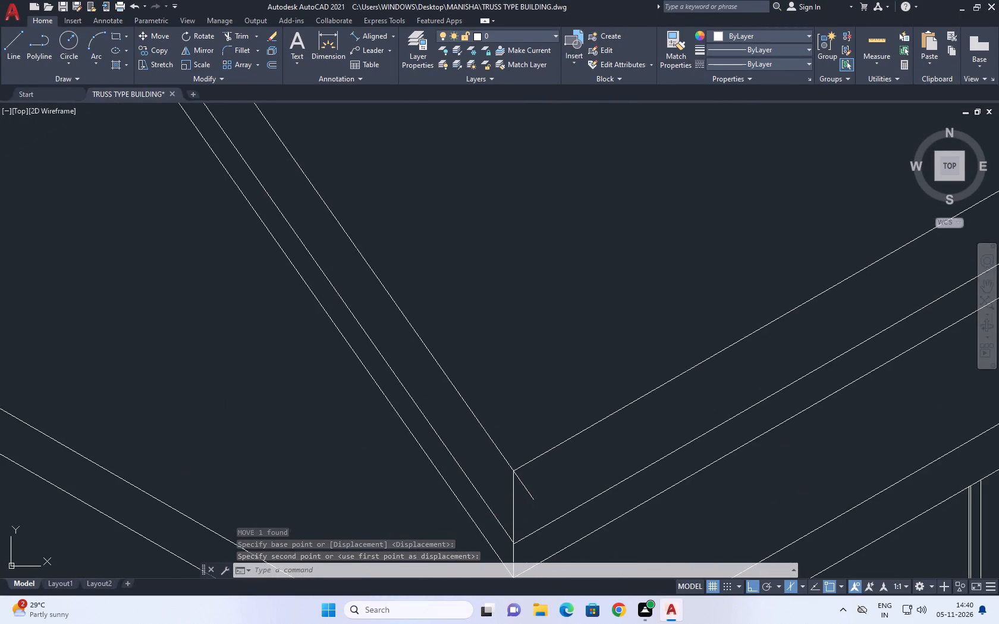
{"action": "key", "text": "t"}
{"action": "key", "text": "r"}
{"action": "key", "text": "space"}
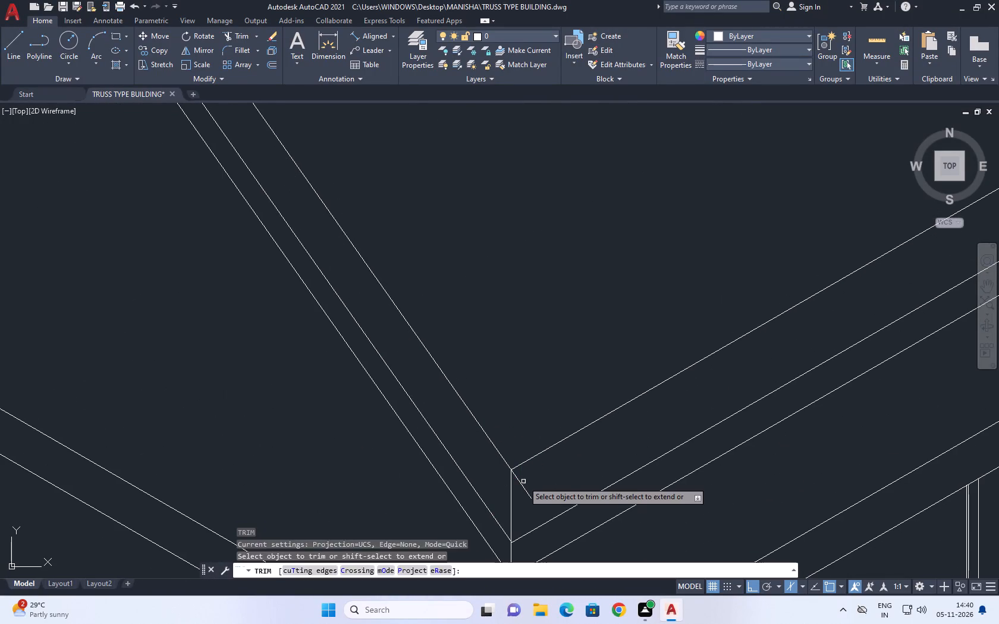
{"action": "left_click", "coordinate": [524, 484]}
{"action": "left_click_drag", "start_coordinate": [520, 499], "coordinate": [518, 504]}
{"action": "scroll", "coordinate": [518, 484], "scroll_direction": "down", "scroll_amount": 4}
{"action": "key", "text": "space"}
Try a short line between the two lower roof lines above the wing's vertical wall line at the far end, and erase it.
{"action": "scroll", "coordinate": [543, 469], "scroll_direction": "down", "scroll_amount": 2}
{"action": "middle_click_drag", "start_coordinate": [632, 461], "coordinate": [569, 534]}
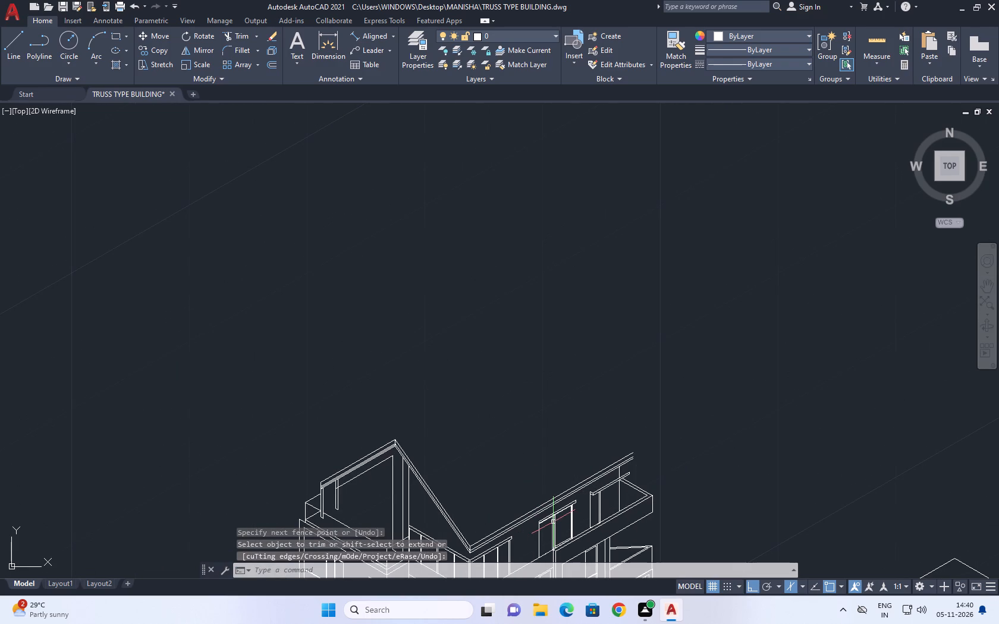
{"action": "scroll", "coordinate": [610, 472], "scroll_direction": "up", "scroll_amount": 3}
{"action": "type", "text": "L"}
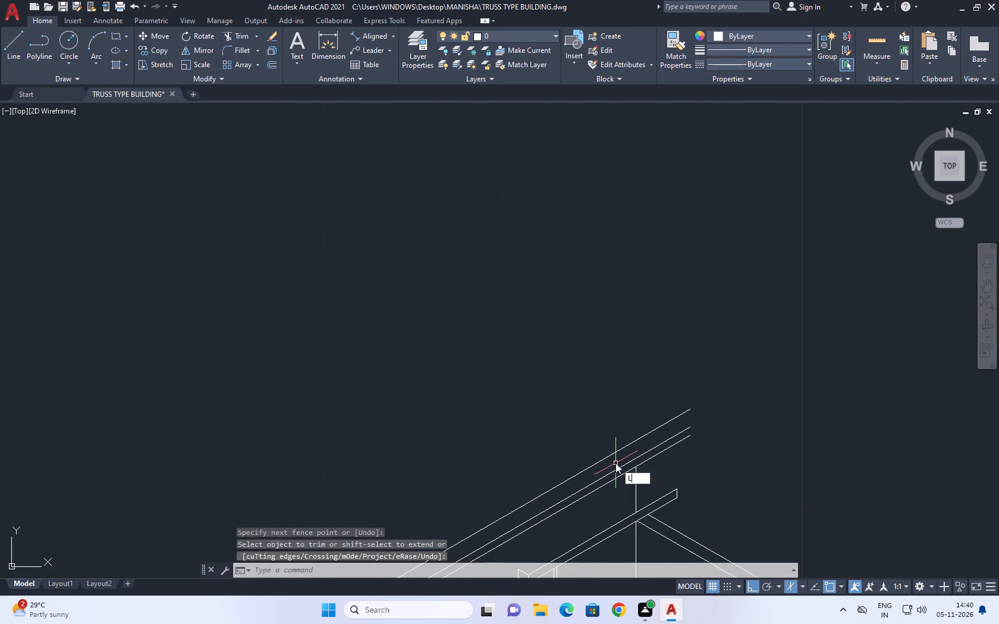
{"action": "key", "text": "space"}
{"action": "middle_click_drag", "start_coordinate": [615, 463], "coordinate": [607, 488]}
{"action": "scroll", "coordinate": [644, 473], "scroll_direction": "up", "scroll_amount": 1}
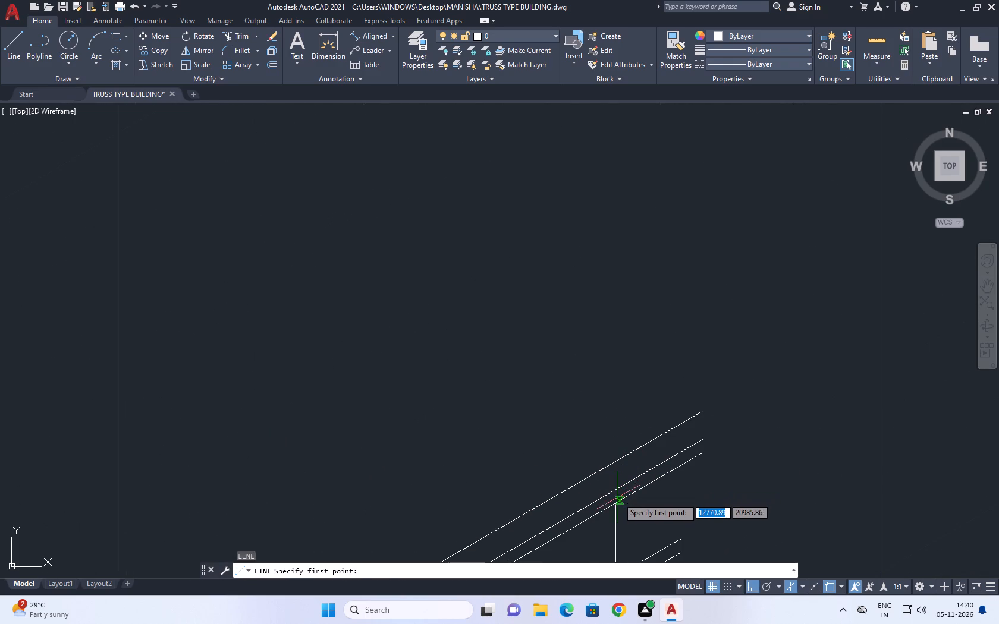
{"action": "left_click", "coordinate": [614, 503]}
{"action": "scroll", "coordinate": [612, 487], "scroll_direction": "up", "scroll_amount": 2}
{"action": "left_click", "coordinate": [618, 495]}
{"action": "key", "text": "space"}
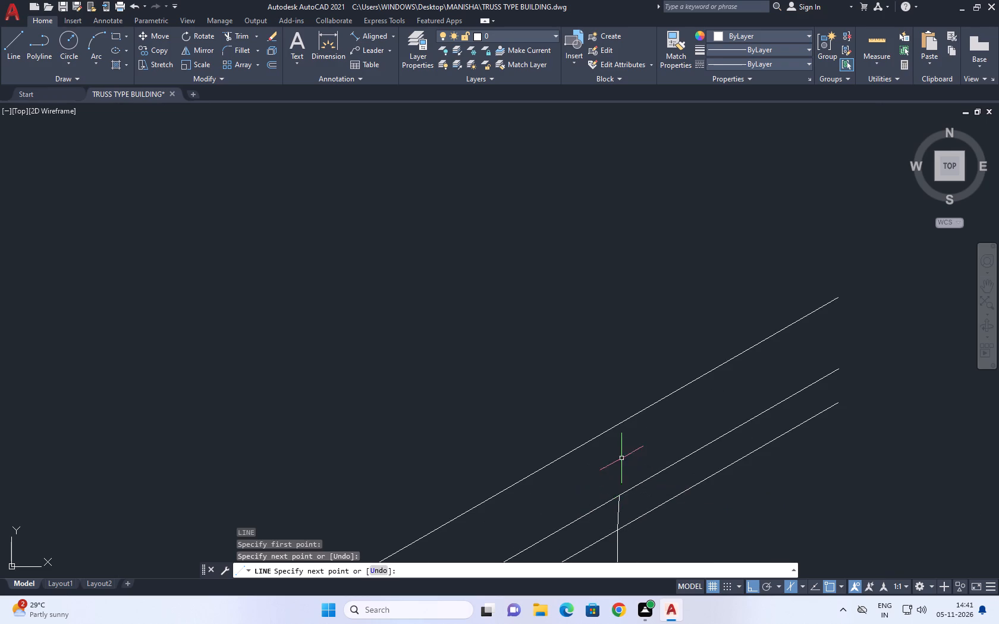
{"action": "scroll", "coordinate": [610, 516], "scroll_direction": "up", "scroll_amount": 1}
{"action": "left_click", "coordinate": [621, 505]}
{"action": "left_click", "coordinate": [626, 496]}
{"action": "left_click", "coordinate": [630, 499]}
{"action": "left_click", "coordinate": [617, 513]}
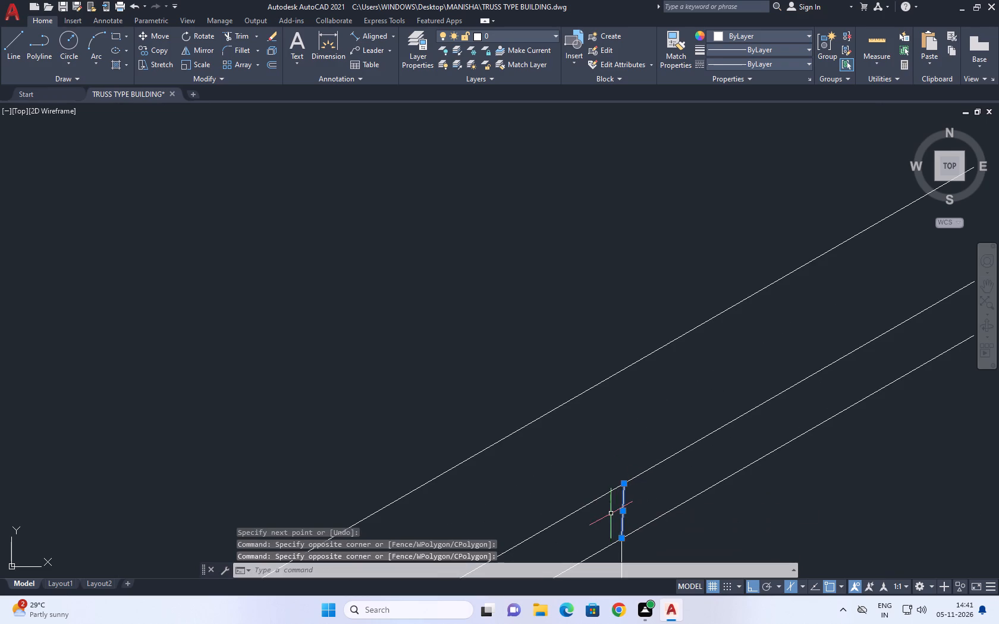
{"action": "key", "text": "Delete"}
Draw a short vertical line up from the lowest roof line, past the middle one, near the wing's far end.
{"action": "scroll", "coordinate": [609, 513], "scroll_direction": "up", "scroll_amount": 1}
{"action": "middle_click_drag", "start_coordinate": [610, 518], "coordinate": [588, 463]}
{"action": "scroll", "coordinate": [588, 456], "scroll_direction": "down", "scroll_amount": 3}
{"action": "scroll", "coordinate": [659, 478], "scroll_direction": "down", "scroll_amount": 2}
{"action": "middle_click_drag", "start_coordinate": [661, 476], "coordinate": [640, 435]}
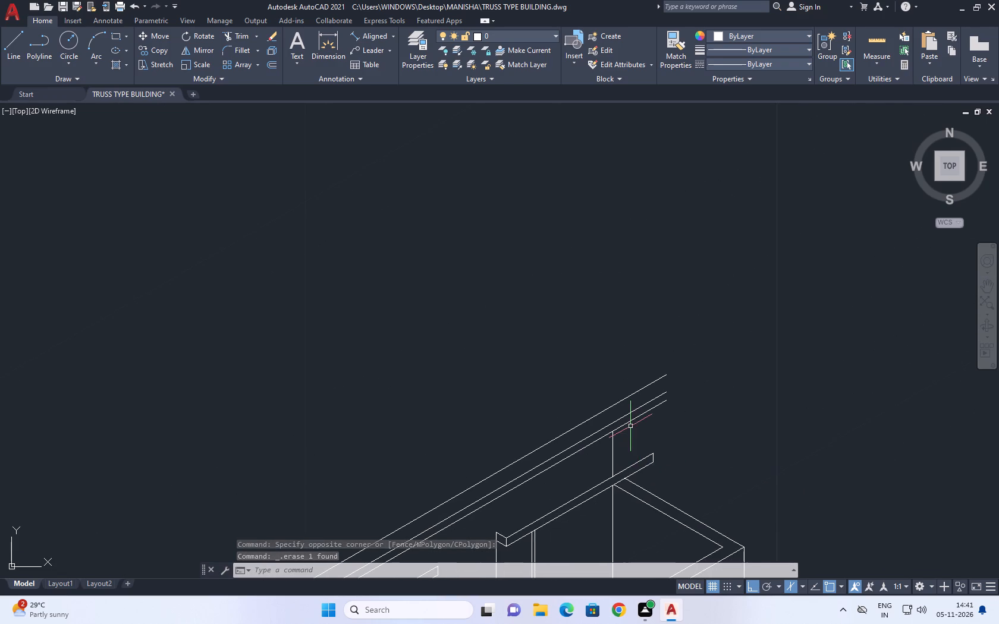
{"action": "type", "text": "L"}
{"action": "key", "text": "space"}
{"action": "scroll", "coordinate": [626, 418], "scroll_direction": "up", "scroll_amount": 2}
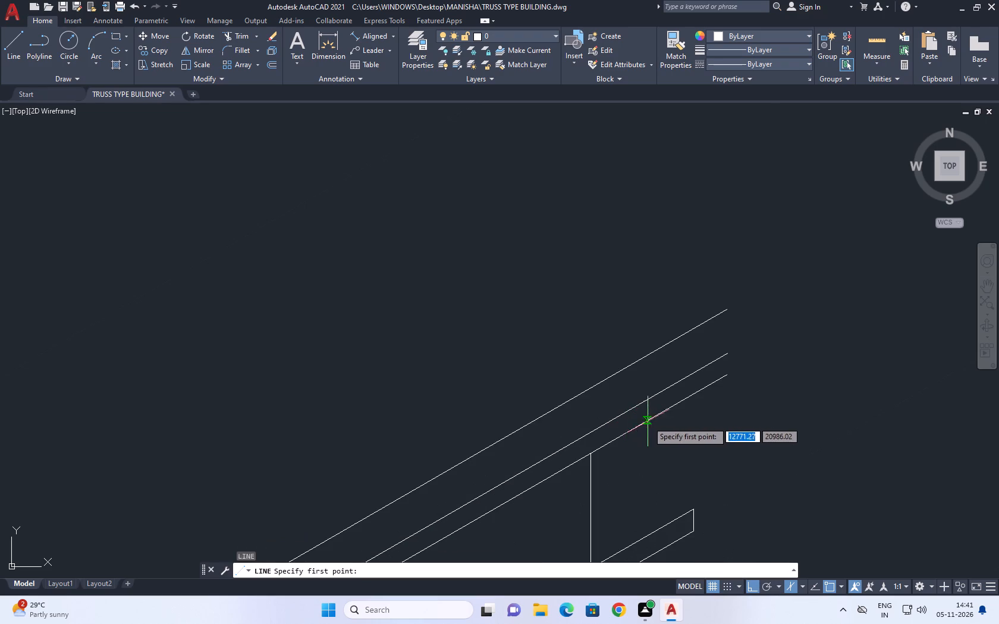
{"action": "left_click", "coordinate": [659, 416]}
{"action": "left_click", "coordinate": [656, 386]}
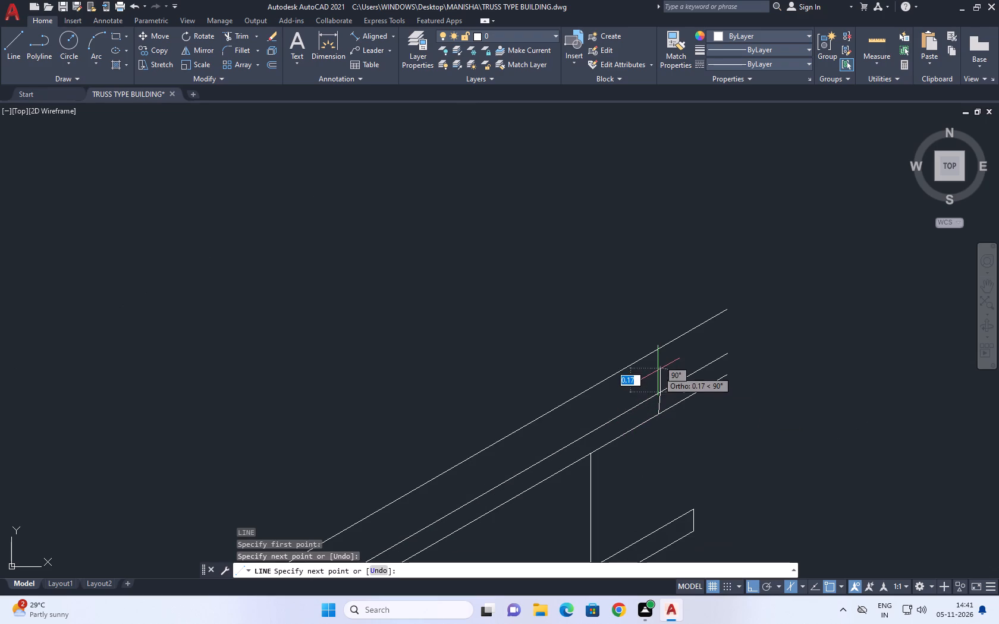
{"action": "key", "text": "ctrl+z"}
{"action": "key", "text": "F8"}
{"action": "scroll", "coordinate": [669, 398], "scroll_direction": "up", "scroll_amount": 1}
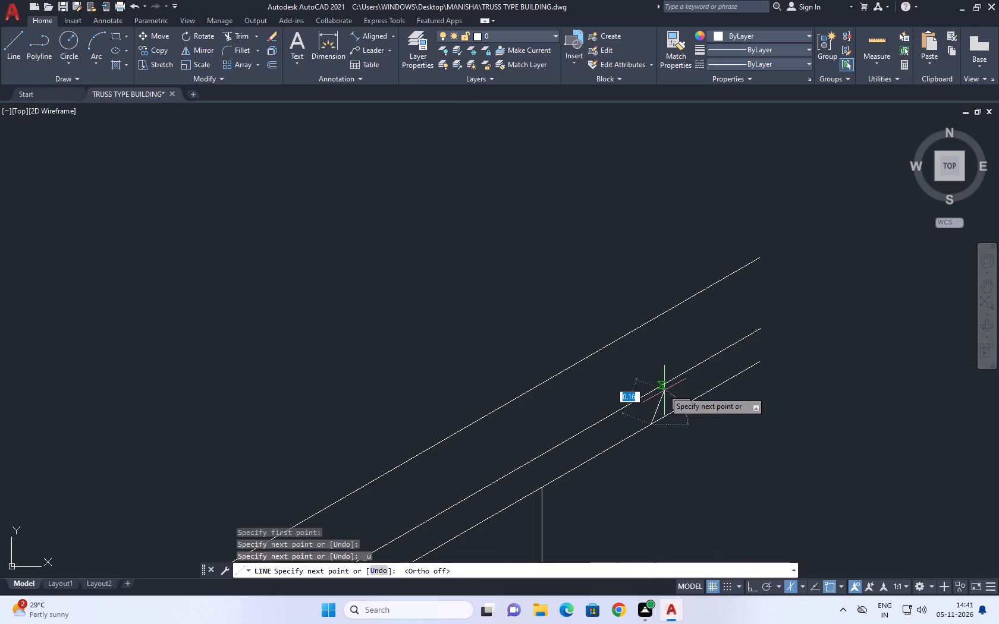
{"action": "key", "text": "F8"}
{"action": "left_click", "coordinate": [640, 367]}
{"action": "key", "text": "space"}
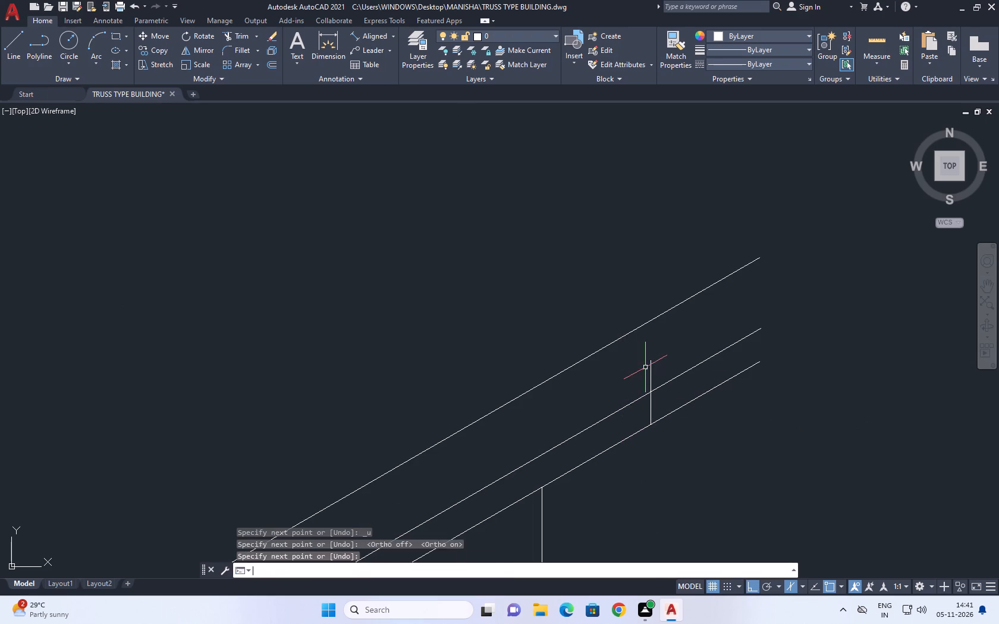
Draw a second vertical line from the uppermost roof line down past the middle one, slightly farther out than the first.
{"action": "middle_click_drag", "start_coordinate": [651, 368], "coordinate": [540, 428]}
{"action": "key", "text": "space"}
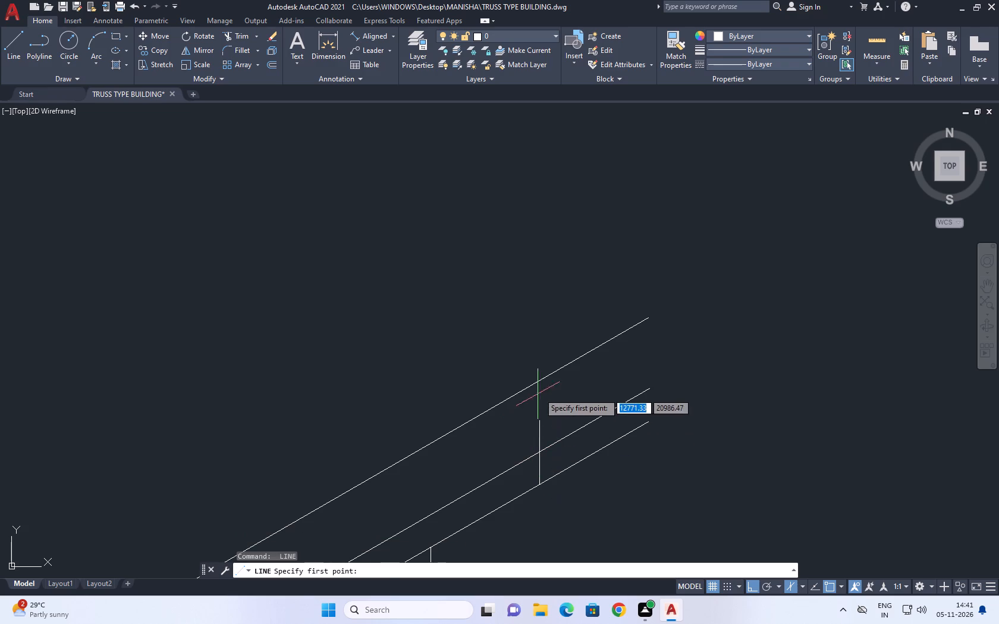
{"action": "left_click", "coordinate": [552, 370]}
{"action": "scroll", "coordinate": [565, 459], "scroll_direction": "up", "scroll_amount": 1}
{"action": "left_click", "coordinate": [553, 458]}
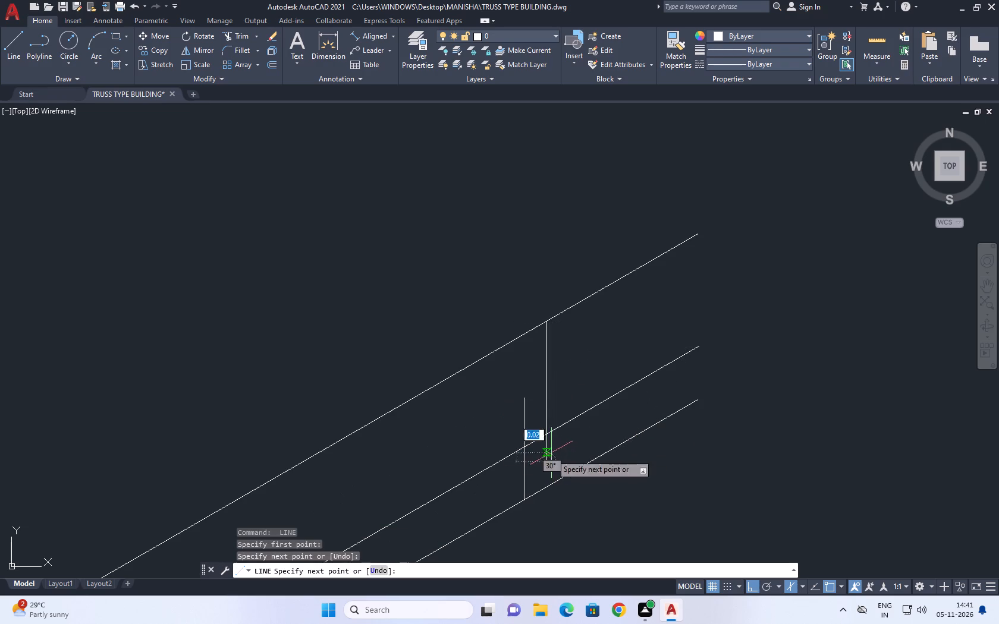
{"action": "key", "text": "space"}
Trim the overshooting ends of both vertical lines and the roof line pieces beyond them to form a stepped roof end.
{"action": "type", "text": "TR"}
{"action": "key", "text": "space"}
{"action": "left_click", "coordinate": [530, 409]}
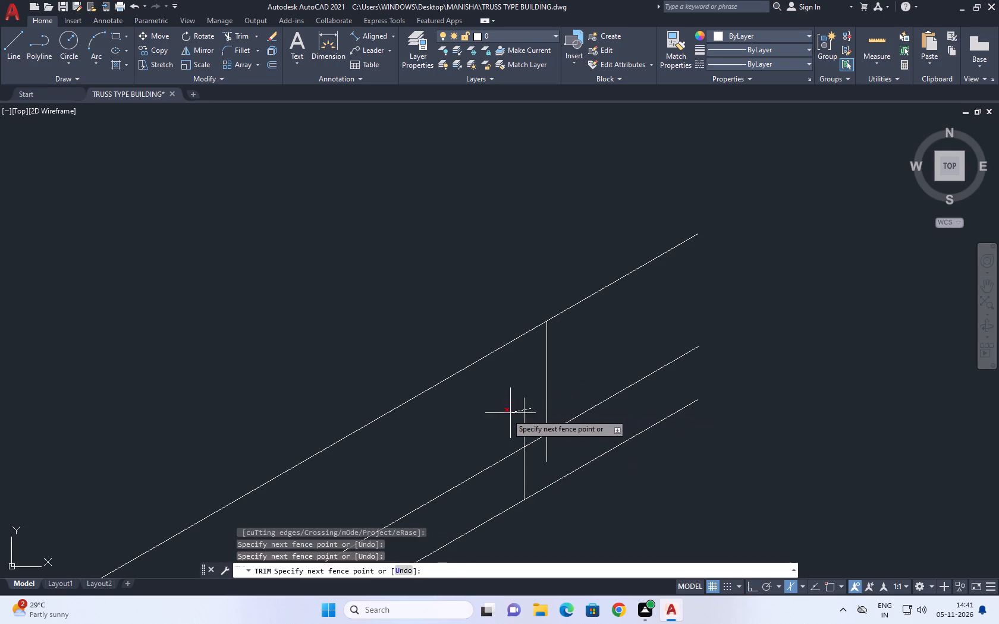
{"action": "left_click", "coordinate": [486, 418]}
{"action": "left_click", "coordinate": [538, 456]}
{"action": "left_click", "coordinate": [552, 445]}
{"action": "left_click", "coordinate": [590, 275]}
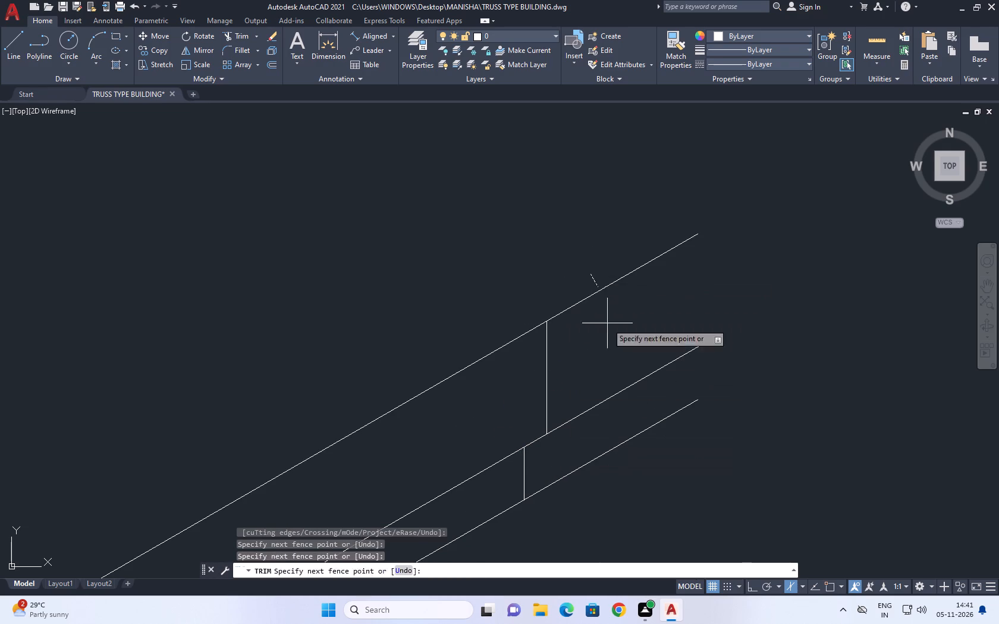
{"action": "left_click_drag", "start_coordinate": [605, 461], "coordinate": [598, 465]}
{"action": "right_click", "coordinate": [646, 215]}
{"action": "left_click", "coordinate": [686, 236]}
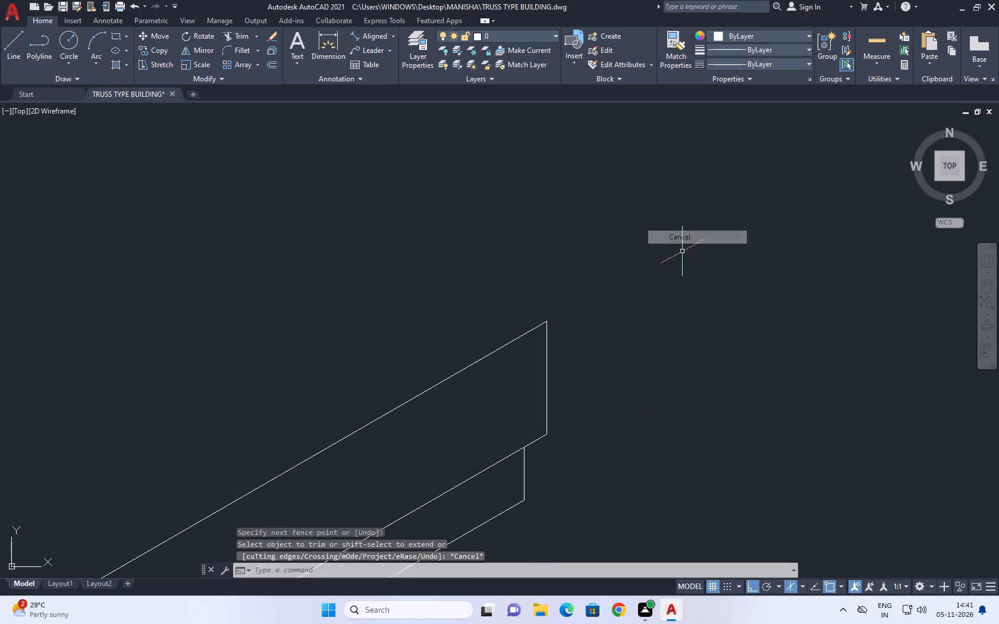
Draw the ridge line from the gable's apex, parallel to the adjoining wing's roof lines, towards the building's far end.
{"action": "scroll", "coordinate": [683, 269], "scroll_direction": "down", "scroll_amount": 4}
{"action": "middle_click_drag", "start_coordinate": [681, 278], "coordinate": [689, 329]}
{"action": "scroll", "coordinate": [690, 313], "scroll_direction": "down", "scroll_amount": 2}
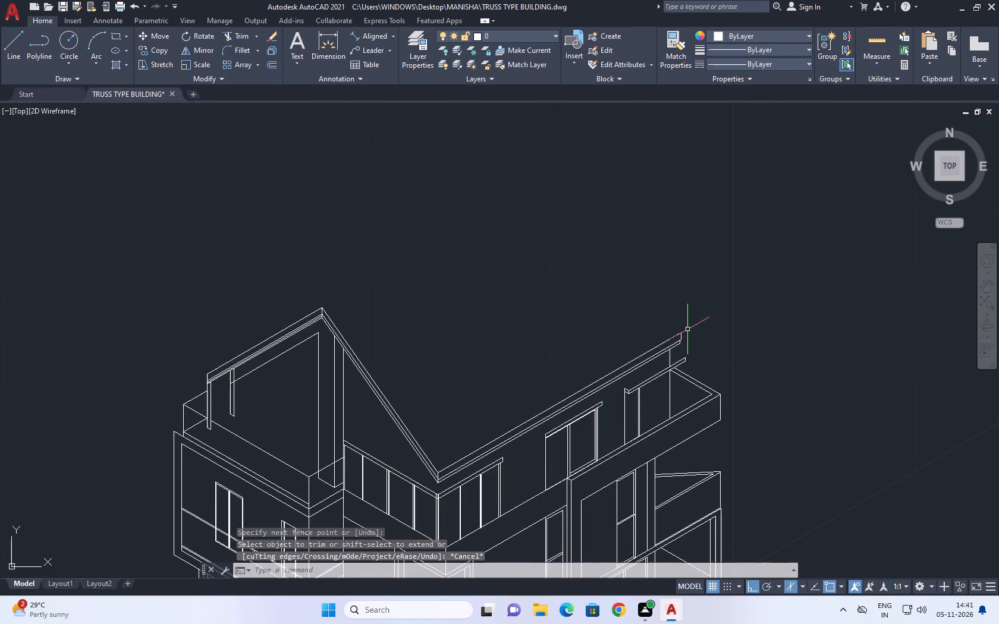
{"action": "scroll", "coordinate": [687, 316], "scroll_direction": "down", "scroll_amount": 1}
{"action": "middle_click_drag", "start_coordinate": [710, 307], "coordinate": [717, 311]}
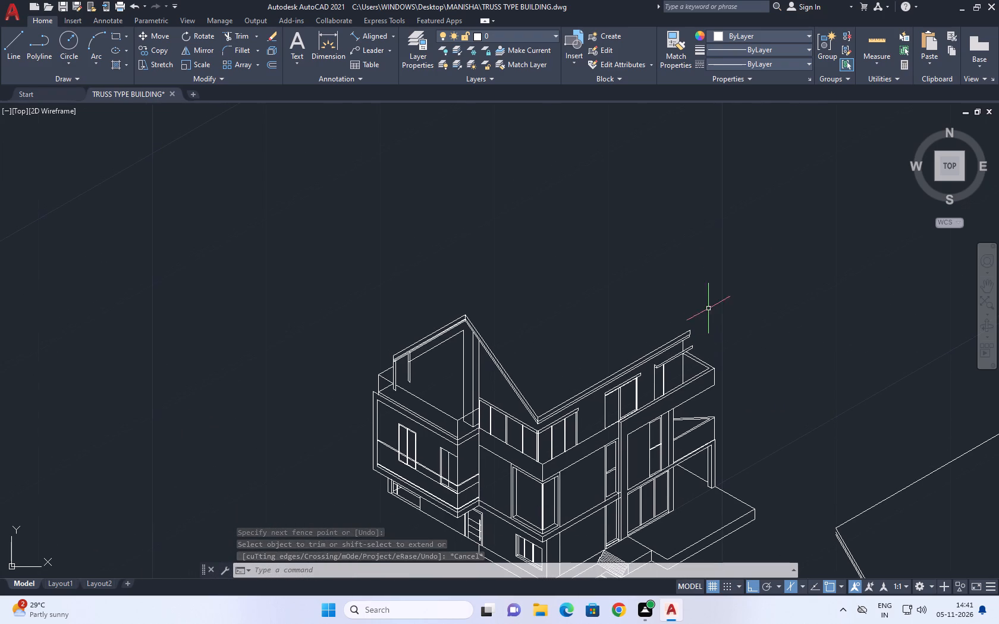
{"action": "middle_click_drag", "start_coordinate": [496, 271], "coordinate": [507, 293]}
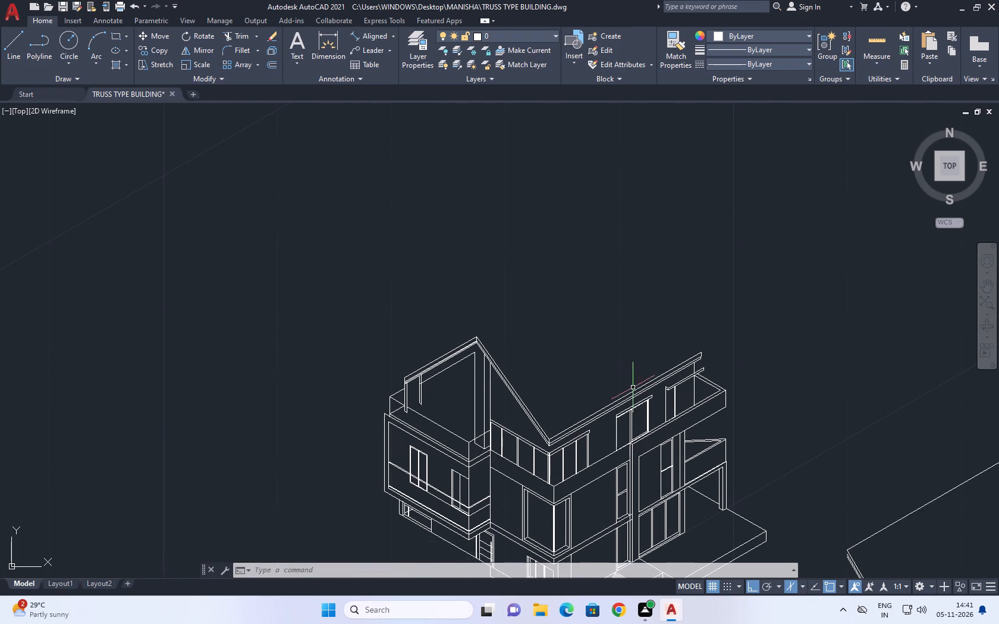
{"action": "middle_click_drag", "start_coordinate": [624, 387], "coordinate": [579, 393]}
{"action": "left_click", "coordinate": [14, 46]}
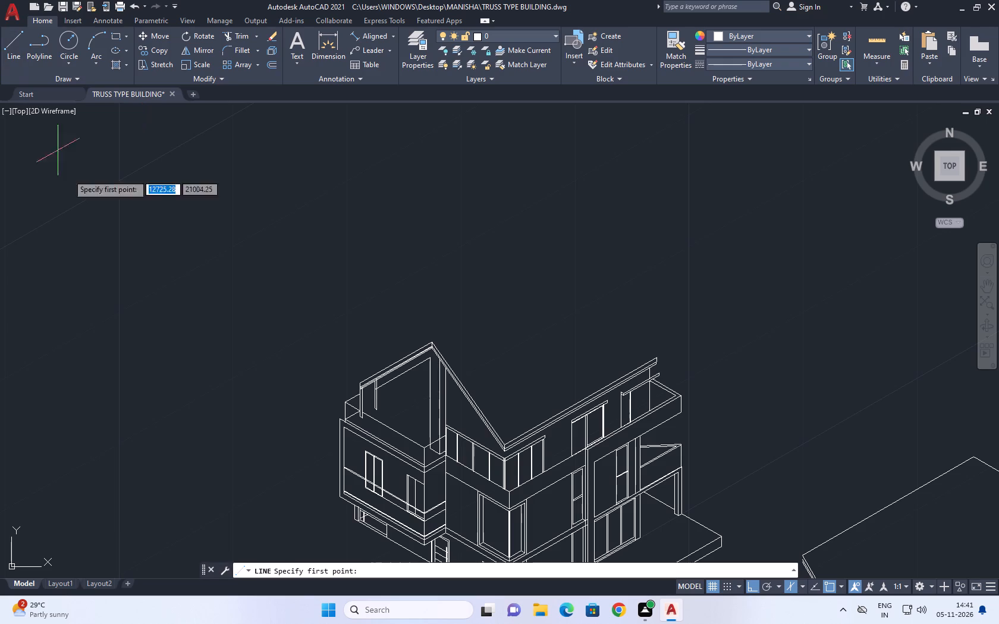
{"action": "scroll", "coordinate": [428, 317], "scroll_direction": "up", "scroll_amount": 3}
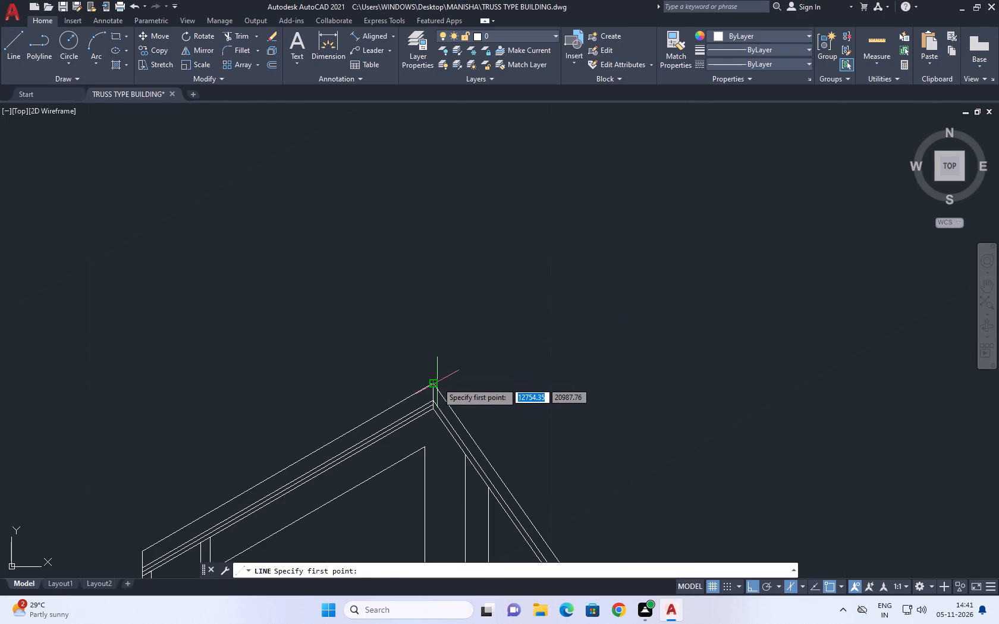
{"action": "left_click", "coordinate": [432, 383]}
{"action": "scroll", "coordinate": [595, 304], "scroll_direction": "down", "scroll_amount": 3}
{"action": "left_click", "coordinate": [751, 224]}
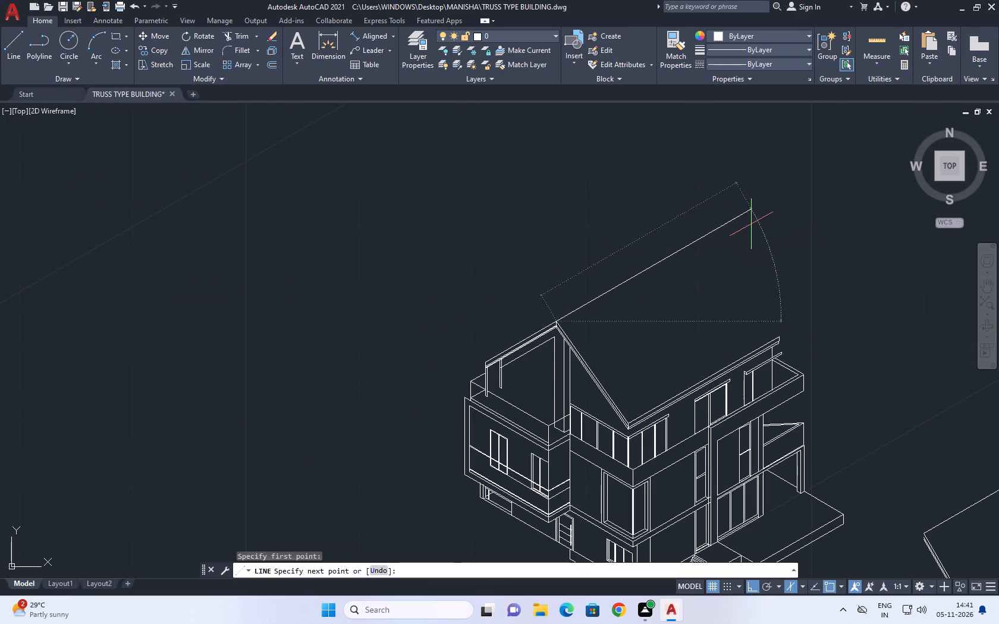
{"action": "right_click", "coordinate": [721, 182]}
{"action": "left_click", "coordinate": [758, 205]}
Draw a vertical line about 11.16 long upward from the far end of the wing's uppermost roof line, using the left isoplane.
{"action": "right_click", "coordinate": [692, 192]}
{"action": "left_click", "coordinate": [720, 201]}
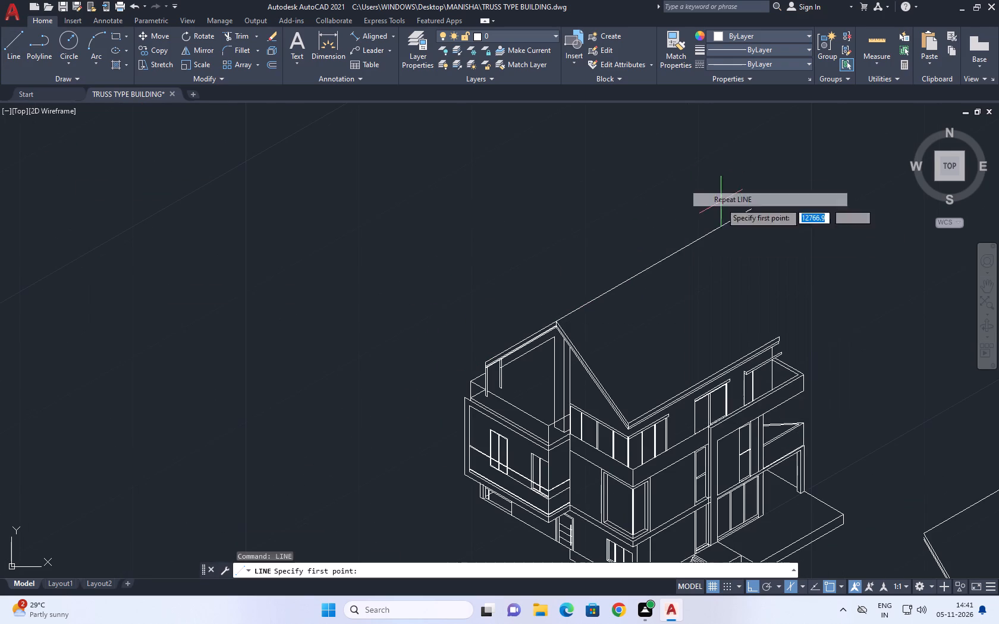
{"action": "scroll", "coordinate": [766, 334], "scroll_direction": "up", "scroll_amount": 2}
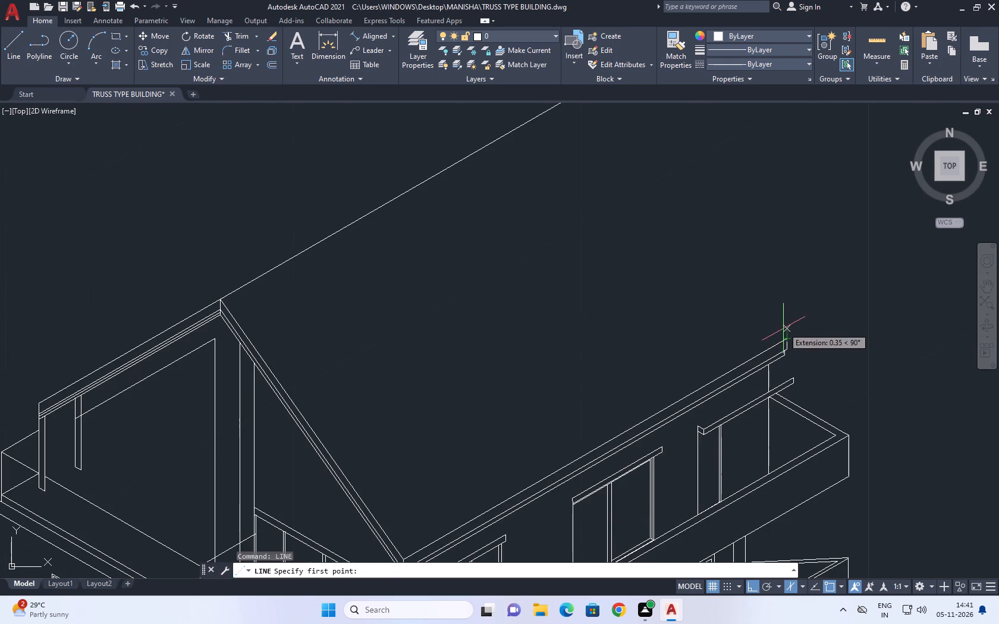
{"action": "left_click", "coordinate": [786, 336]}
{"action": "scroll", "coordinate": [739, 279], "scroll_direction": "down", "scroll_amount": 4}
{"action": "scroll", "coordinate": [711, 226], "scroll_direction": "up", "scroll_amount": 1}
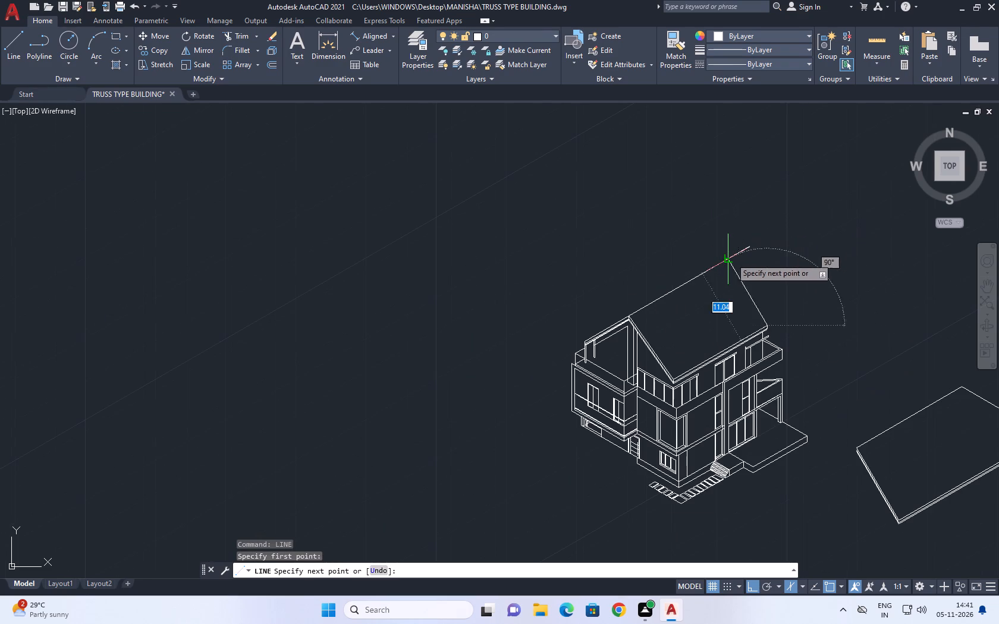
{"action": "key", "text": "F5"}
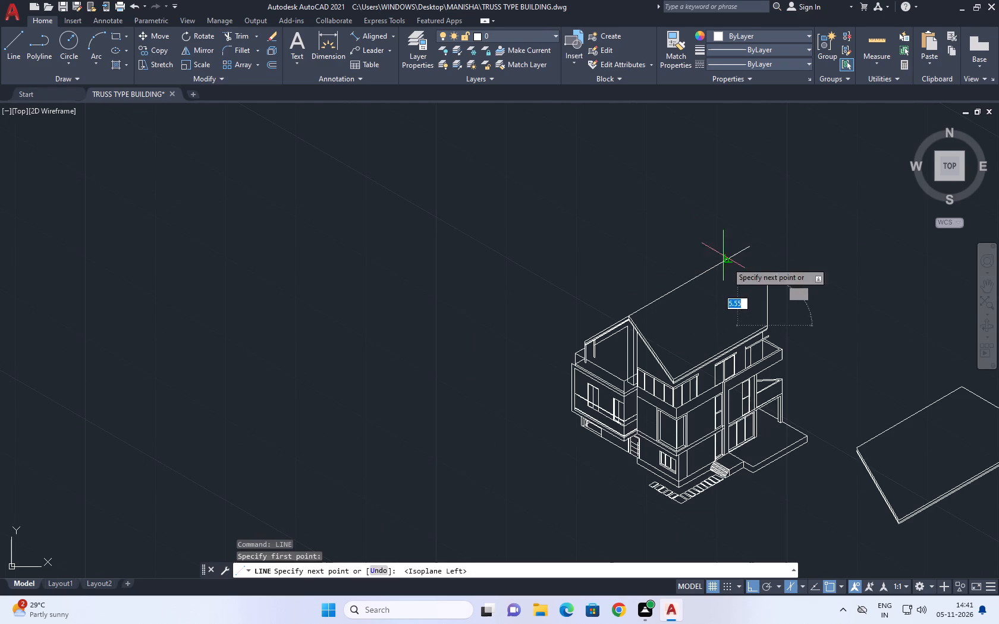
{"action": "scroll", "coordinate": [747, 246], "scroll_direction": "up", "scroll_amount": 1}
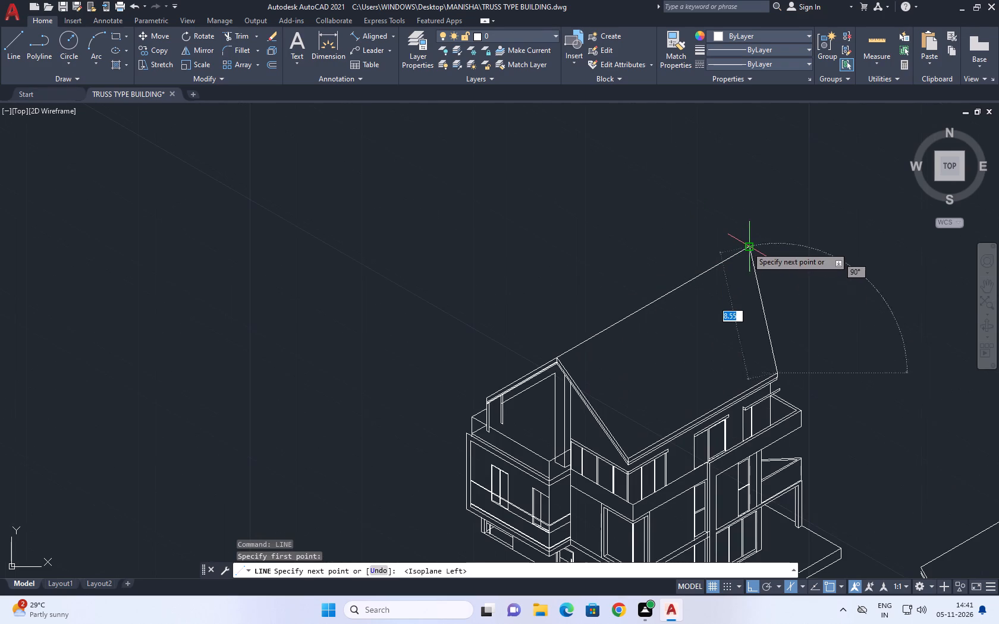
{"action": "left_click", "coordinate": [702, 185]}
{"action": "key", "text": "Escape"}
Extend the ridge line to the vertical line at the building's far end.
{"action": "middle_click_drag", "start_coordinate": [711, 279], "coordinate": [683, 292]}
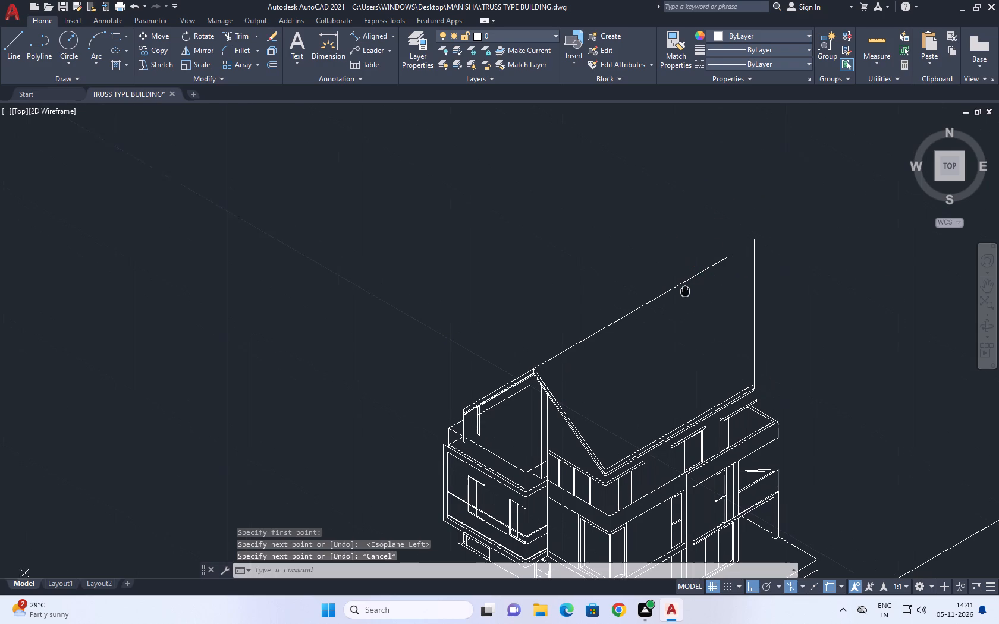
{"action": "type", "text": "EX"}
{"action": "key", "text": "space"}
{"action": "left_click", "coordinate": [689, 252]}
{"action": "left_click", "coordinate": [702, 295]}
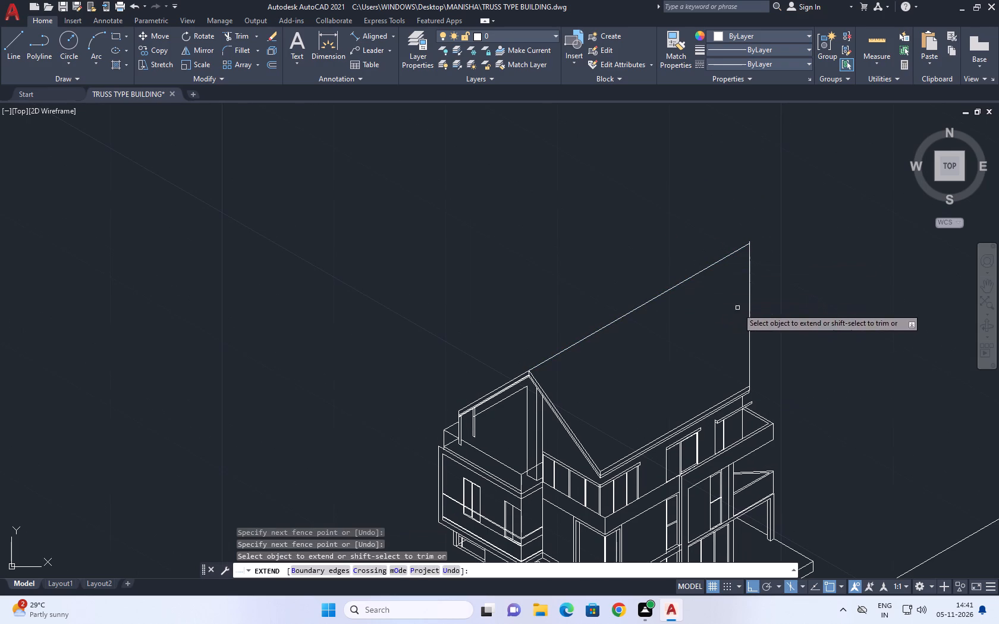
Delete the vertical line that rises from the wing's roof end up to the ridge's far end.
{"action": "key", "text": "Escape"}
{"action": "middle_click_drag", "start_coordinate": [743, 266], "coordinate": [685, 251]}
{"action": "scroll", "coordinate": [693, 287], "scroll_direction": "down", "scroll_amount": 1}
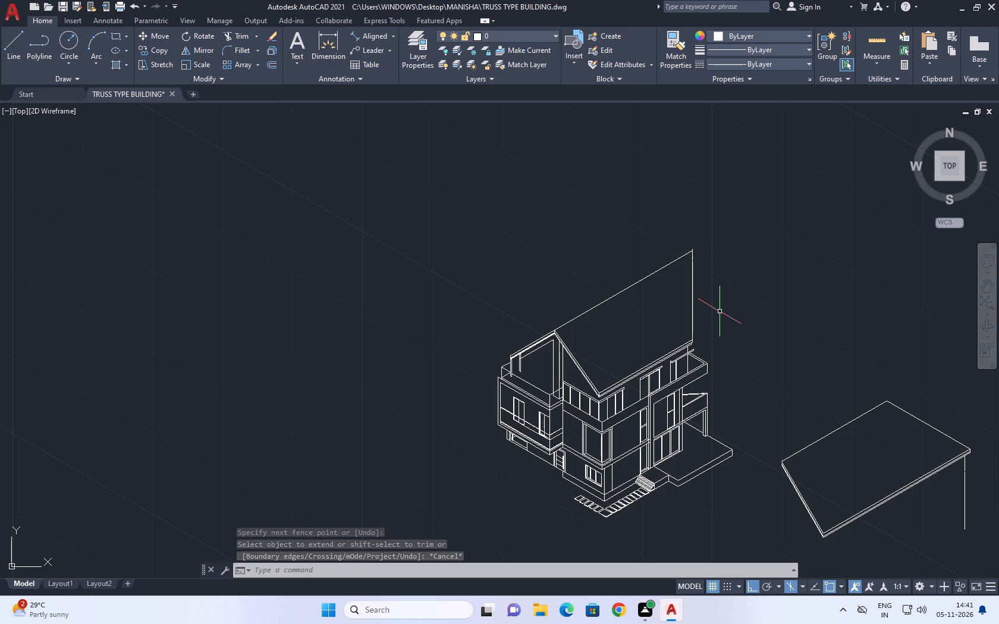
{"action": "scroll", "coordinate": [692, 291], "scroll_direction": "up", "scroll_amount": 1}
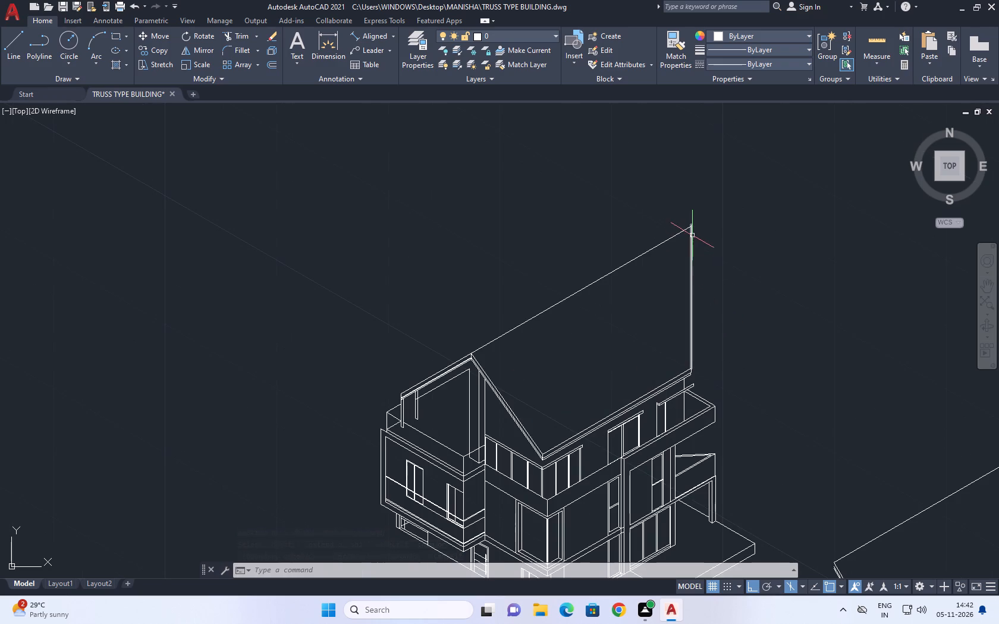
{"action": "middle_click", "coordinate": [693, 228]}
{"action": "key", "text": "Escape"}
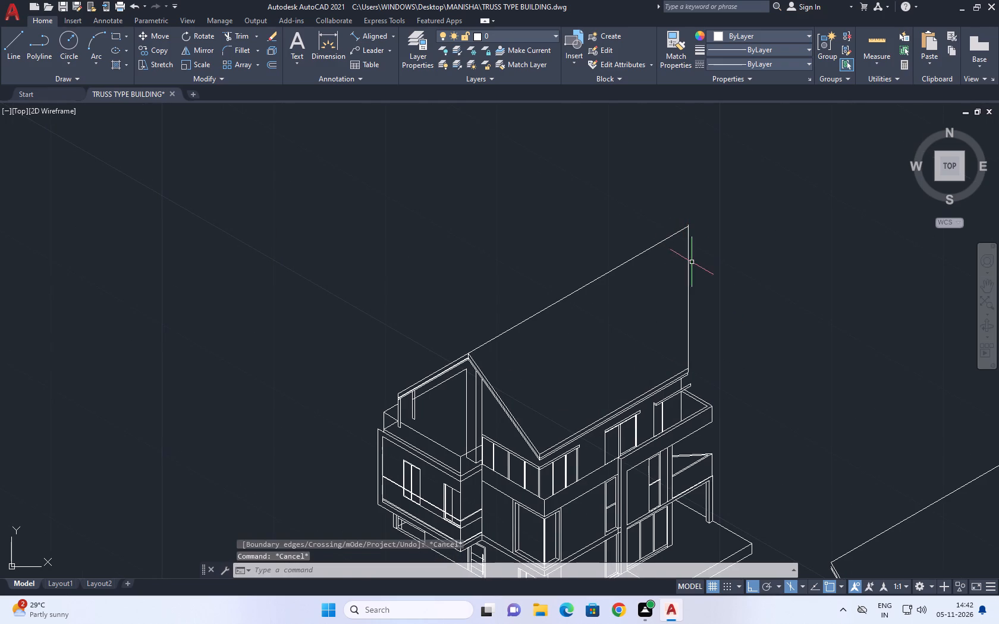
{"action": "left_click", "coordinate": [692, 262]}
{"action": "left_click_drag", "start_coordinate": [677, 282], "coordinate": [671, 291]}
{"action": "key", "text": "Delete"}
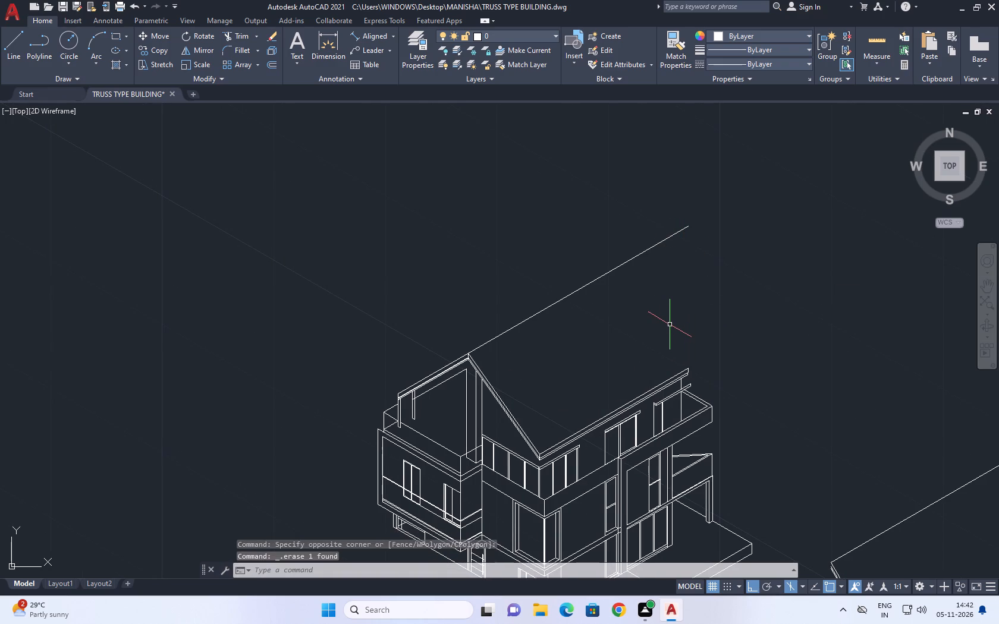
Draw a sloped line from the far end of the wing's uppermost roof line up to the ridge, perpendicular to it.
{"action": "key", "text": "l"}
{"action": "scroll", "coordinate": [678, 351], "scroll_direction": "up", "scroll_amount": 2}
{"action": "key", "text": "space"}
{"action": "scroll", "coordinate": [684, 363], "scroll_direction": "up", "scroll_amount": 2}
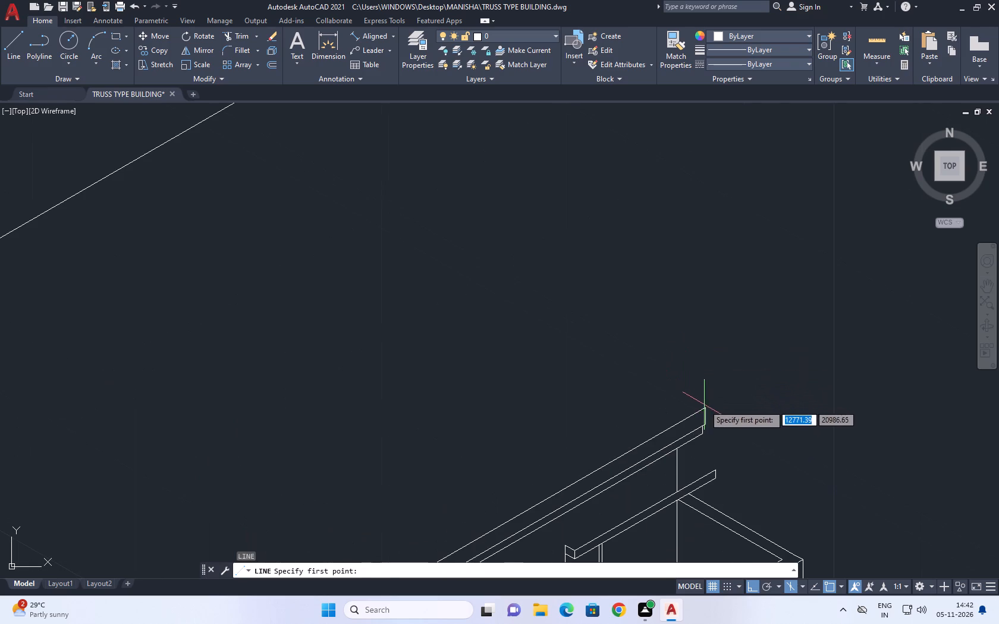
{"action": "left_click", "coordinate": [705, 410]}
{"action": "scroll", "coordinate": [598, 331], "scroll_direction": "down", "scroll_amount": 5}
{"action": "scroll", "coordinate": [563, 284], "scroll_direction": "up", "scroll_amount": 1}
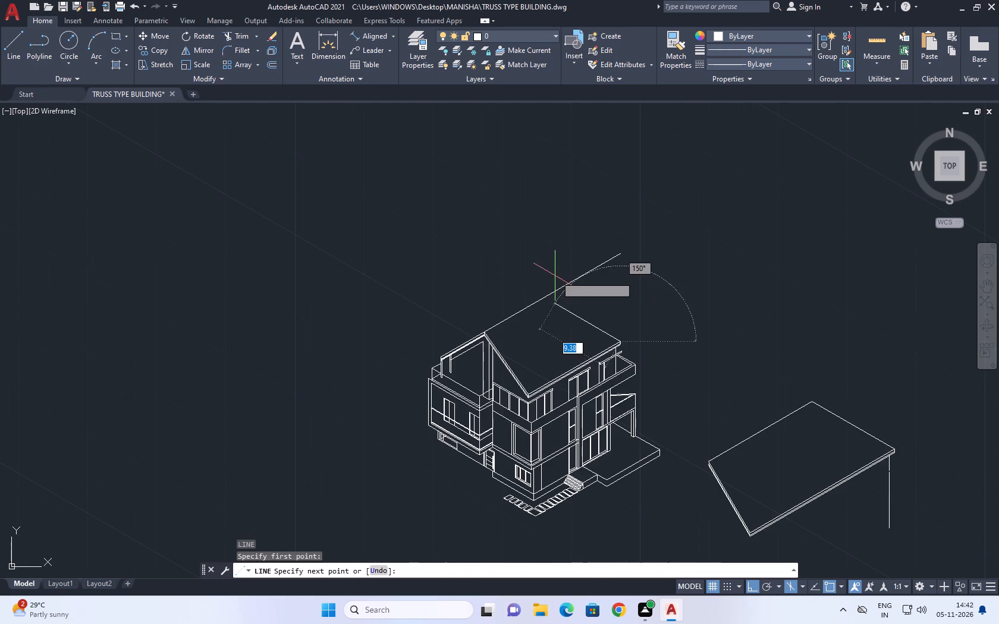
{"action": "left_click", "coordinate": [577, 278]}
{"action": "key", "text": "Escape"}
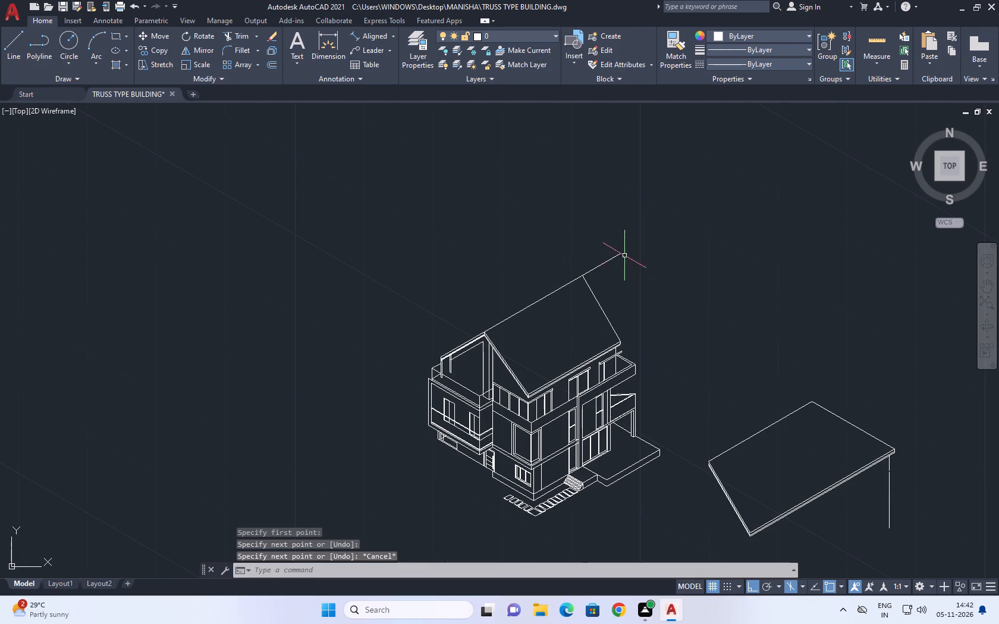
Trim the part of the ridge line that overshoots the sloped line at the building's far end.
{"action": "middle_click_drag", "start_coordinate": [618, 253], "coordinate": [614, 294]}
{"action": "key", "text": "t"}
{"action": "key", "text": "r"}
{"action": "key", "text": "space"}
{"action": "left_click", "coordinate": [595, 302]}
{"action": "left_click", "coordinate": [609, 336]}
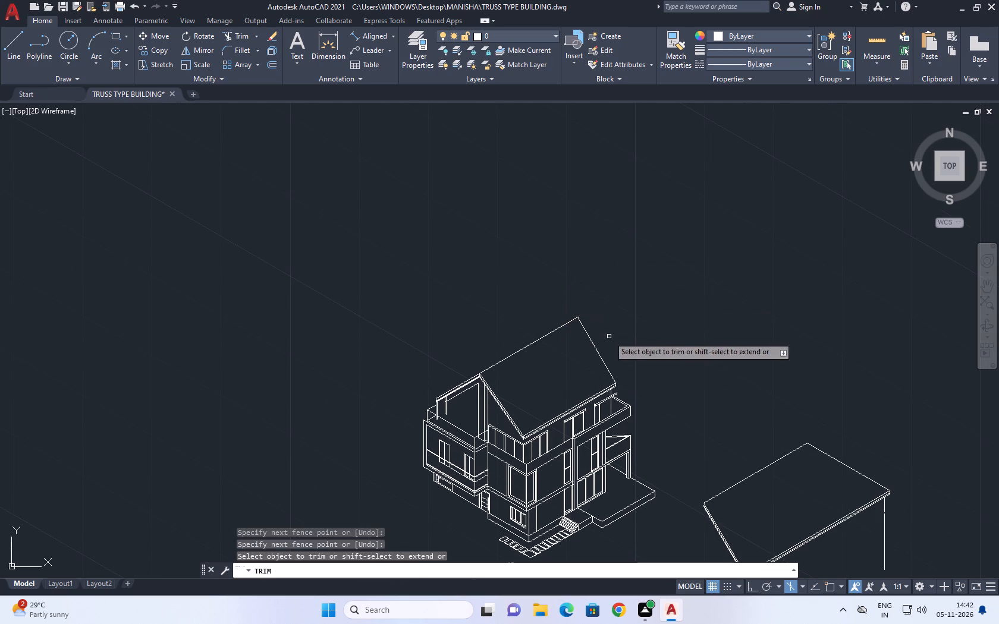
{"action": "scroll", "coordinate": [620, 305], "scroll_direction": "down", "scroll_amount": 4}
{"action": "key", "text": "space"}
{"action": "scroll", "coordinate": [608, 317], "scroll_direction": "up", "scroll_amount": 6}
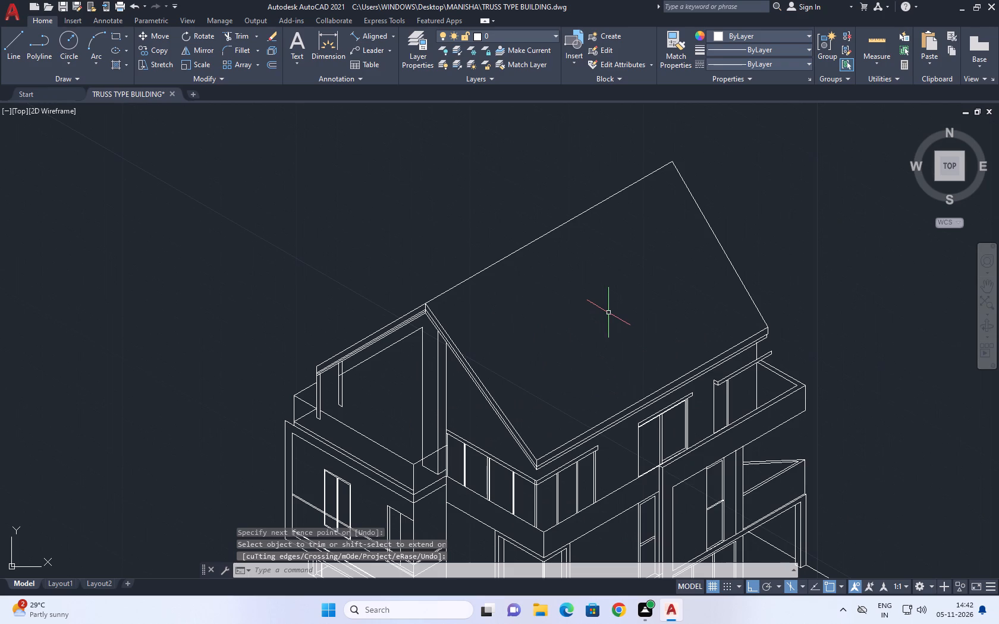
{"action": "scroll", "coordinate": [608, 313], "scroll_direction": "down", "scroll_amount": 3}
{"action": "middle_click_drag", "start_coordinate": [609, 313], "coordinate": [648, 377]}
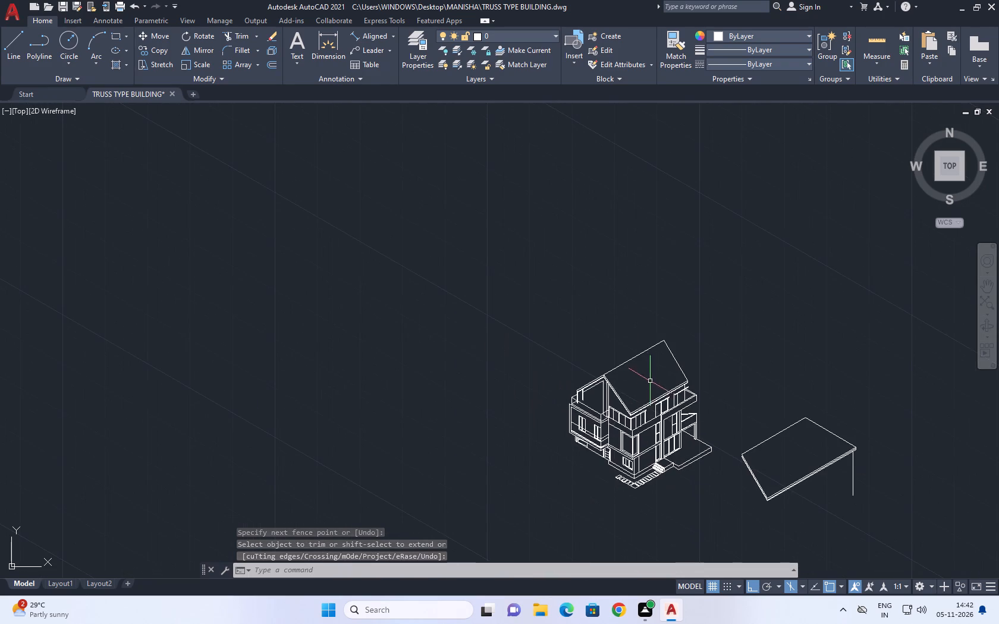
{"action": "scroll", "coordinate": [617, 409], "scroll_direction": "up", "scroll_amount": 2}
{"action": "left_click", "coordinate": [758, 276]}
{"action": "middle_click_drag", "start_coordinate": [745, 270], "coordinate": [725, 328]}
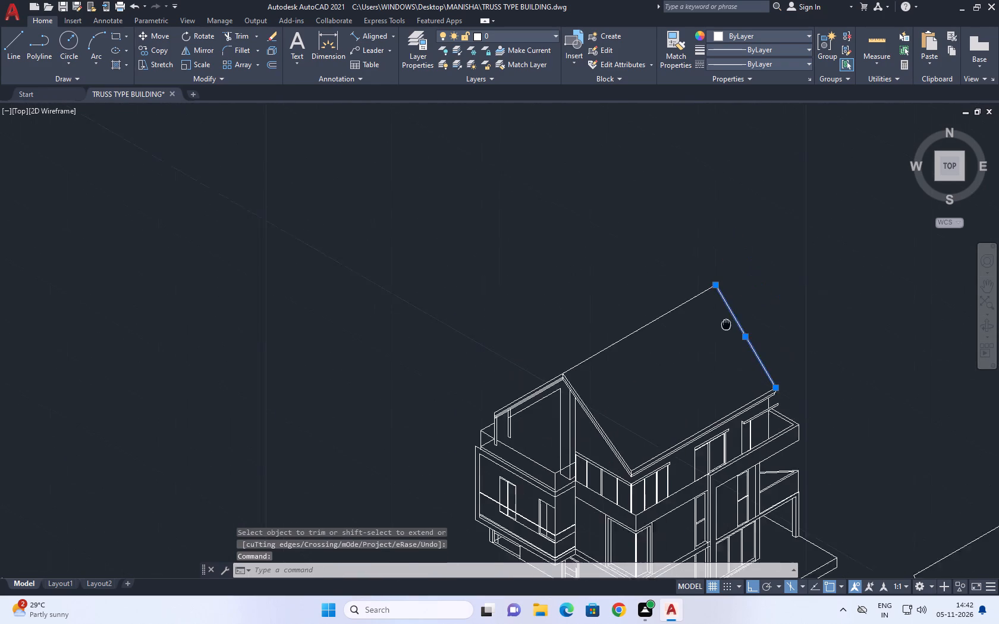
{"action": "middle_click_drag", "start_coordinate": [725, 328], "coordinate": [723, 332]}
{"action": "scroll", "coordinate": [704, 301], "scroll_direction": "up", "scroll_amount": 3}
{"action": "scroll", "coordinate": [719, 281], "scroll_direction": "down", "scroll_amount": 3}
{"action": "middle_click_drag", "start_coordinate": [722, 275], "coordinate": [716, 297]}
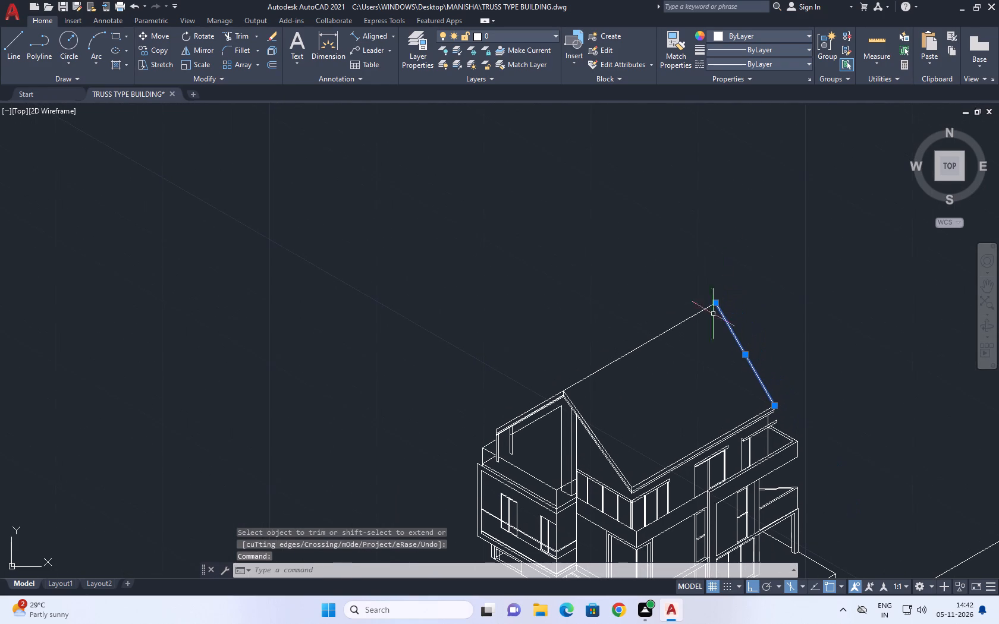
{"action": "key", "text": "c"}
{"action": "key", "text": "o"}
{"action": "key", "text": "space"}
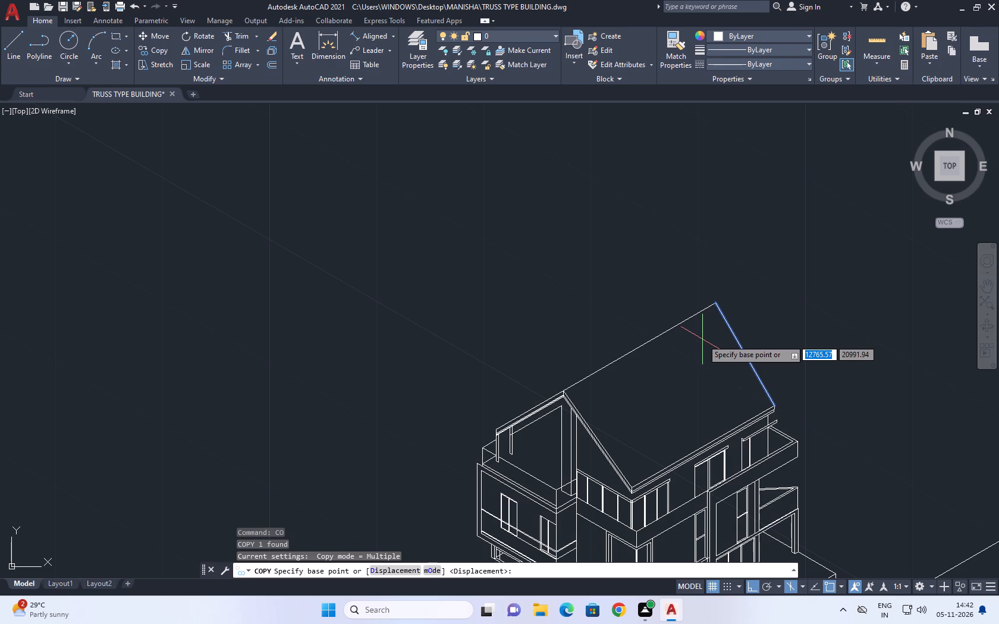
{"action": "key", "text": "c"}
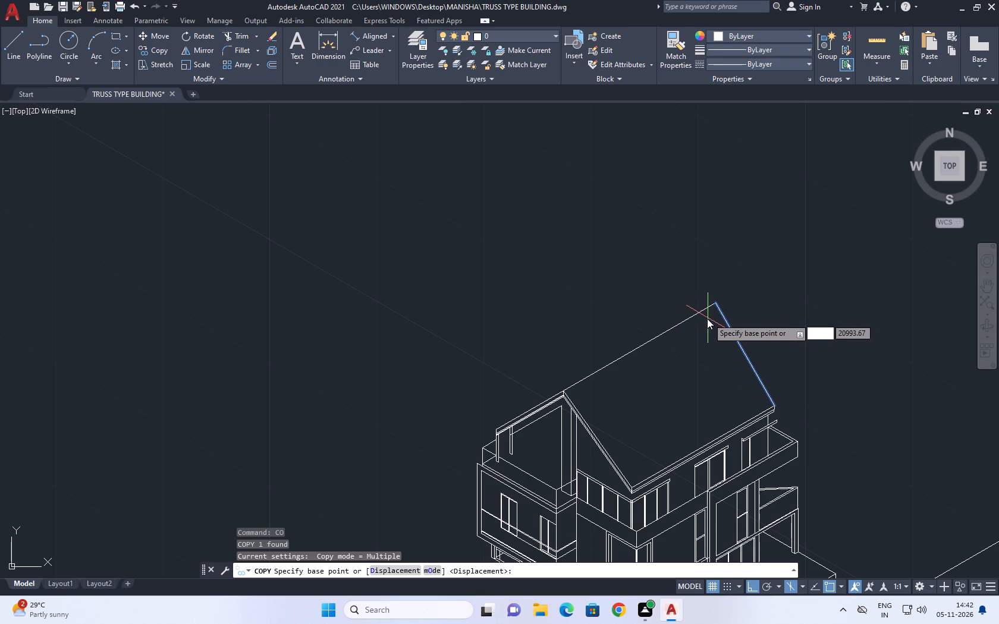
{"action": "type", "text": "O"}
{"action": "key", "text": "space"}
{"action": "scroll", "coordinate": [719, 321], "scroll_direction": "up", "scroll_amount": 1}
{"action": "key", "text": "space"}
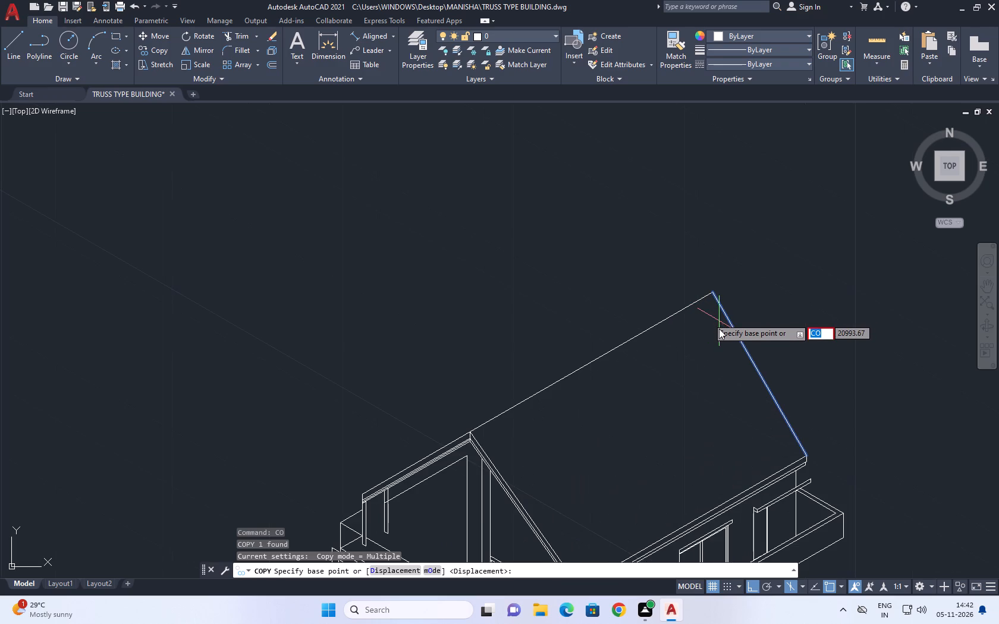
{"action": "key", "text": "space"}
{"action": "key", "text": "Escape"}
Copy the far-end sloped roof line from its ridge end a very short distance inward along the ridge.
{"action": "left_click", "coordinate": [714, 298]}
{"action": "key", "text": "c"}
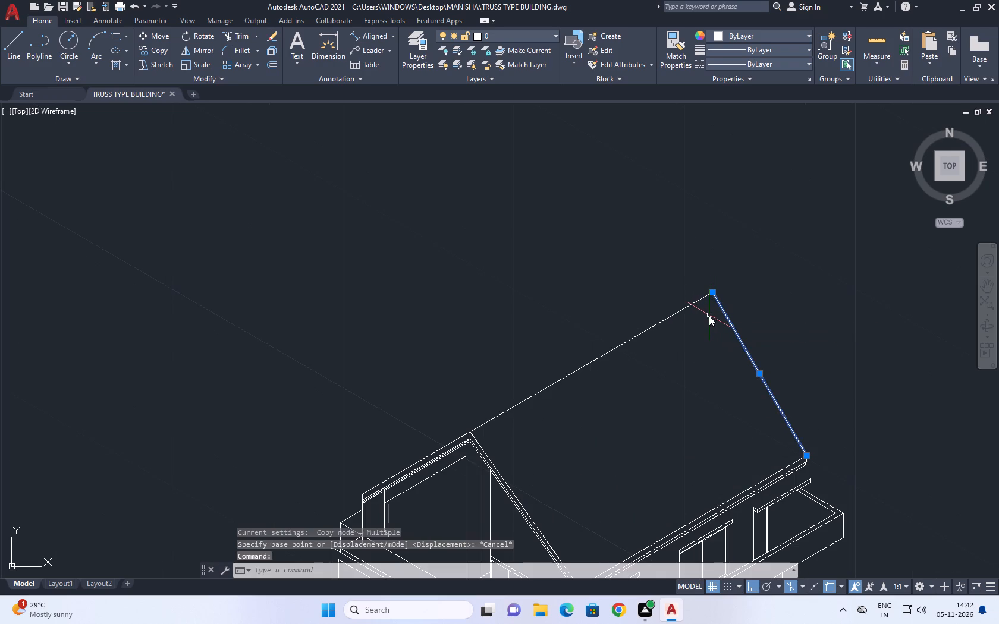
{"action": "key", "text": "o"}
{"action": "key", "text": "space"}
{"action": "scroll", "coordinate": [703, 291], "scroll_direction": "up", "scroll_amount": 3}
{"action": "left_click", "coordinate": [740, 302]}
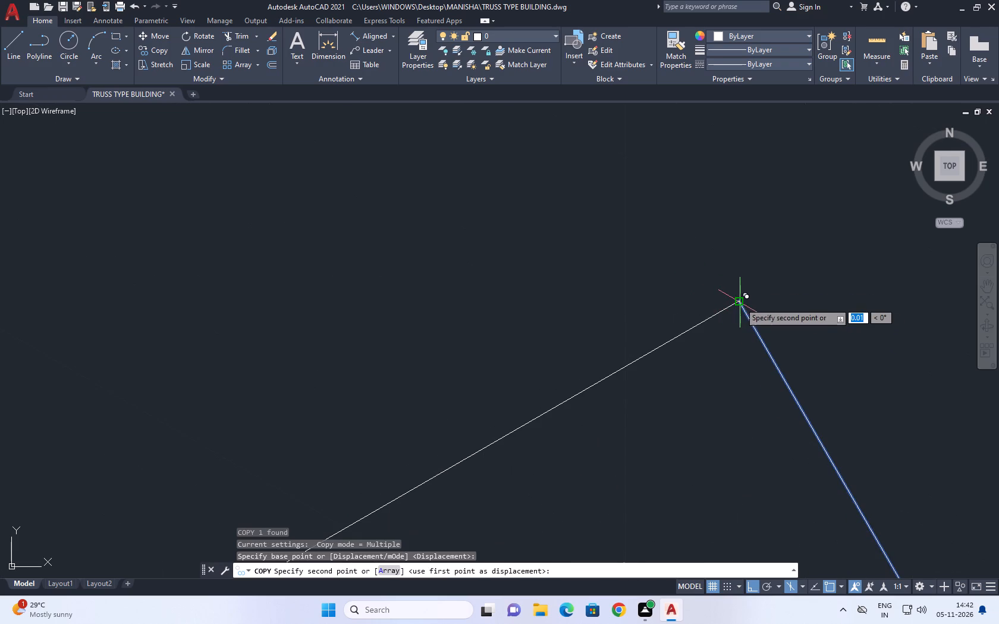
{"action": "left_click", "coordinate": [731, 306]}
{"action": "key", "text": "space"}
{"action": "scroll", "coordinate": [701, 323], "scroll_direction": "down", "scroll_amount": 3}
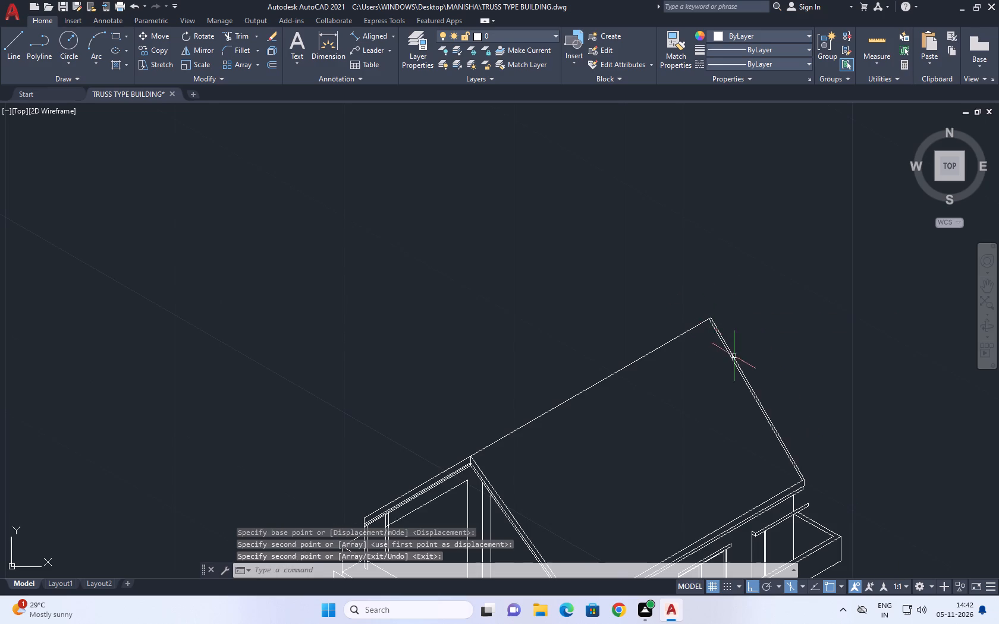
{"action": "middle_click_drag", "start_coordinate": [735, 401], "coordinate": [715, 293]}
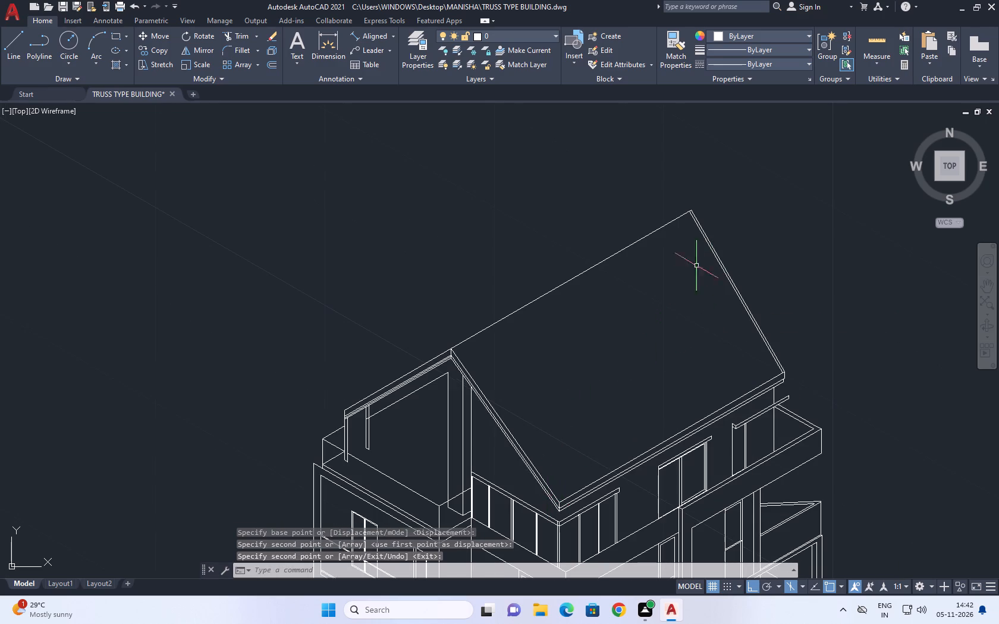
Move the copied inner sloped line slightly in the 330° direction to narrow the gap to the outer roof edge.
{"action": "scroll", "coordinate": [716, 222], "scroll_direction": "up", "scroll_amount": 3}
{"action": "left_click", "coordinate": [680, 280]}
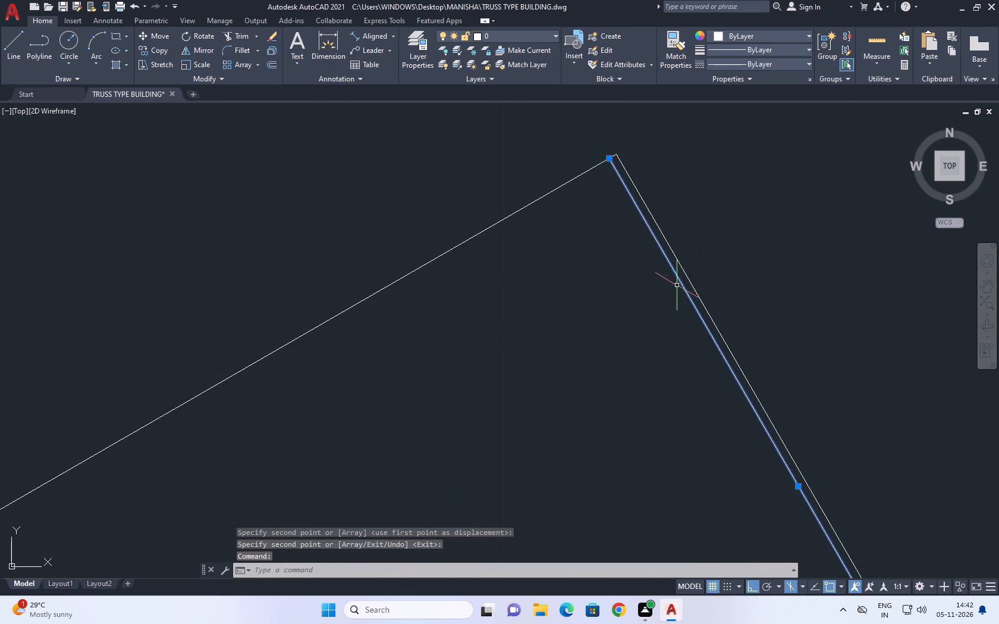
{"action": "middle_click_drag", "start_coordinate": [708, 301], "coordinate": [649, 322]}
{"action": "key", "text": "m"}
{"action": "key", "text": "space"}
{"action": "scroll", "coordinate": [688, 315], "scroll_direction": "up", "scroll_amount": 3}
{"action": "left_click", "coordinate": [651, 316]}
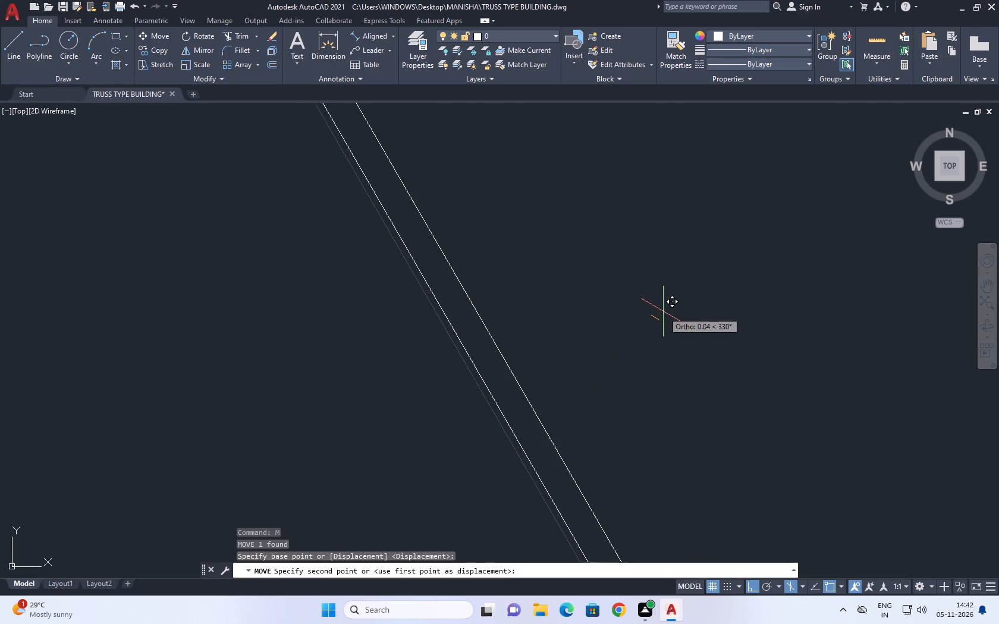
{"action": "left_click", "coordinate": [680, 301]}
{"action": "scroll", "coordinate": [677, 271], "scroll_direction": "down", "scroll_amount": 3}
{"action": "middle_click_drag", "start_coordinate": [687, 301], "coordinate": [677, 294]}
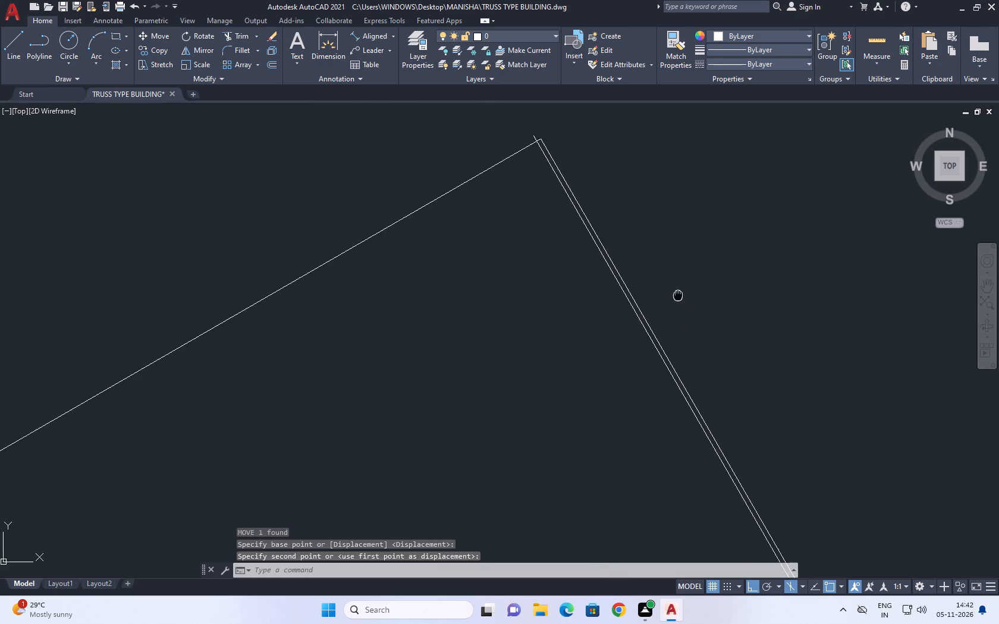
{"action": "middle_click_drag", "start_coordinate": [677, 294], "coordinate": [665, 234]}
{"action": "scroll", "coordinate": [639, 181], "scroll_direction": "down", "scroll_amount": 2}
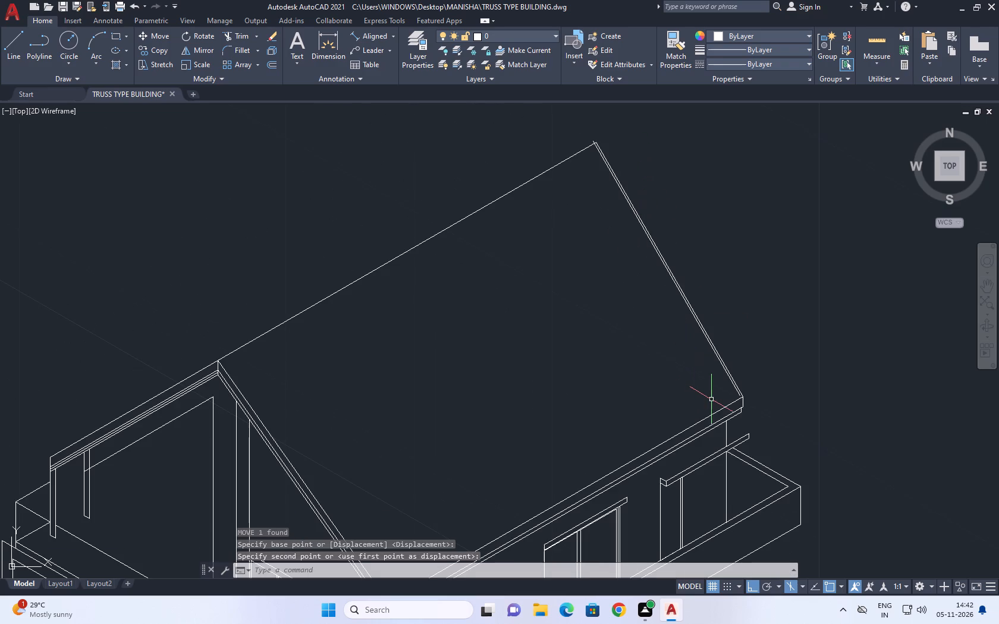
Extend the lower end of the inner sloped line to the wing's uppermost roof line.
{"action": "key", "text": "e"}
{"action": "type", "text": "X"}
{"action": "key", "text": "space"}
{"action": "scroll", "coordinate": [711, 399], "scroll_direction": "up", "scroll_amount": 4}
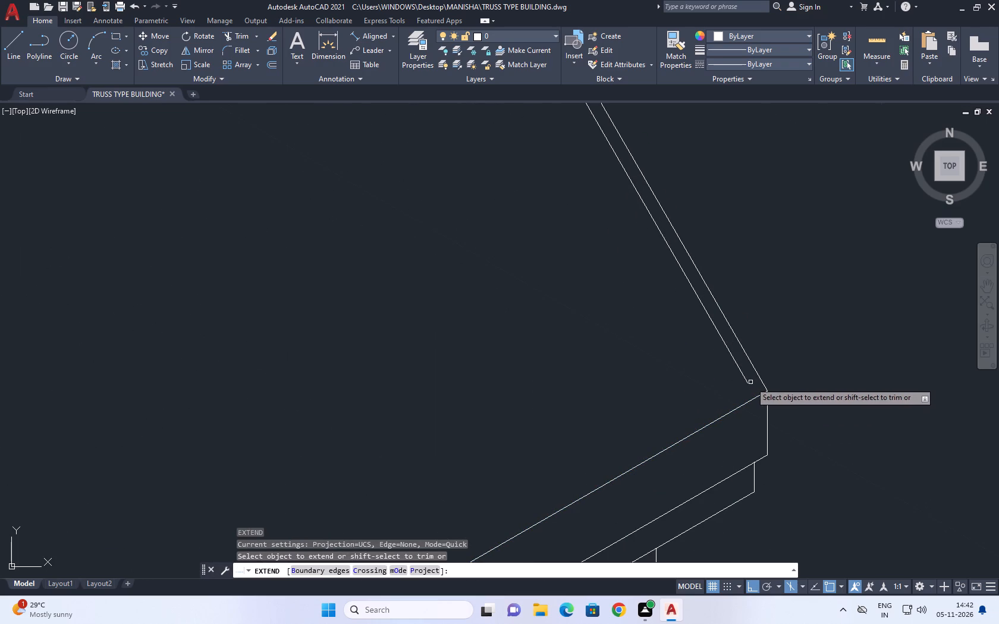
{"action": "left_click", "coordinate": [747, 380]}
{"action": "scroll", "coordinate": [739, 396], "scroll_direction": "down", "scroll_amount": 3}
{"action": "middle_click_drag", "start_coordinate": [700, 308], "coordinate": [705, 388]}
{"action": "key", "text": "space"}
Trim the upper end of the inner sloped line that projects above the ridge.
{"action": "middle_click_drag", "start_coordinate": [652, 240], "coordinate": [673, 374]}
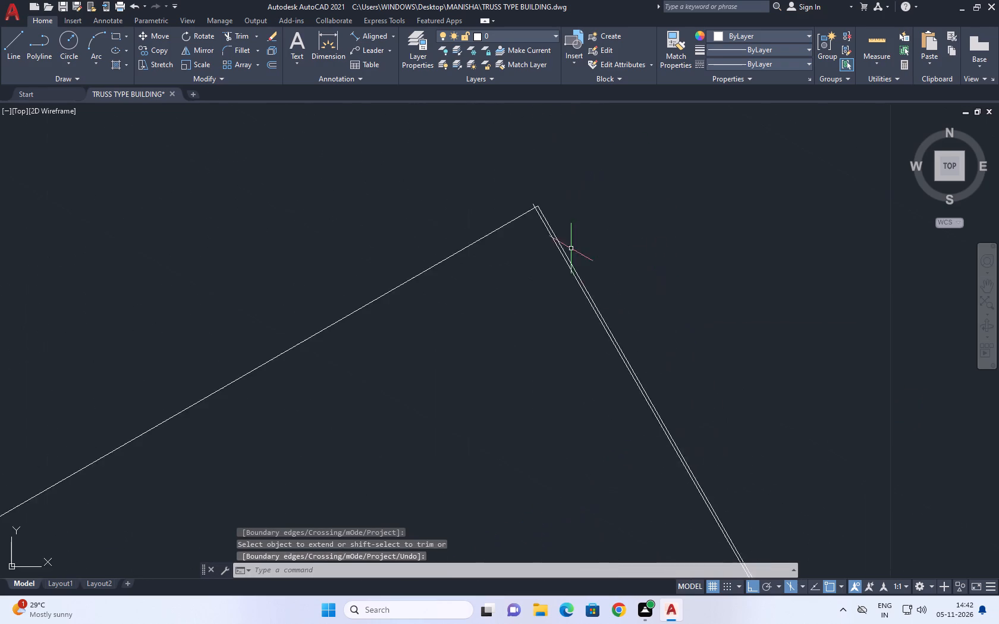
{"action": "scroll", "coordinate": [563, 229], "scroll_direction": "up", "scroll_amount": 1}
{"action": "middle_click_drag", "start_coordinate": [563, 219], "coordinate": [590, 346]}
{"action": "key", "text": "t"}
{"action": "type", "text": "R"}
{"action": "key", "text": "space"}
{"action": "scroll", "coordinate": [577, 332], "scroll_direction": "up", "scroll_amount": 3}
{"action": "left_click", "coordinate": [443, 270]}
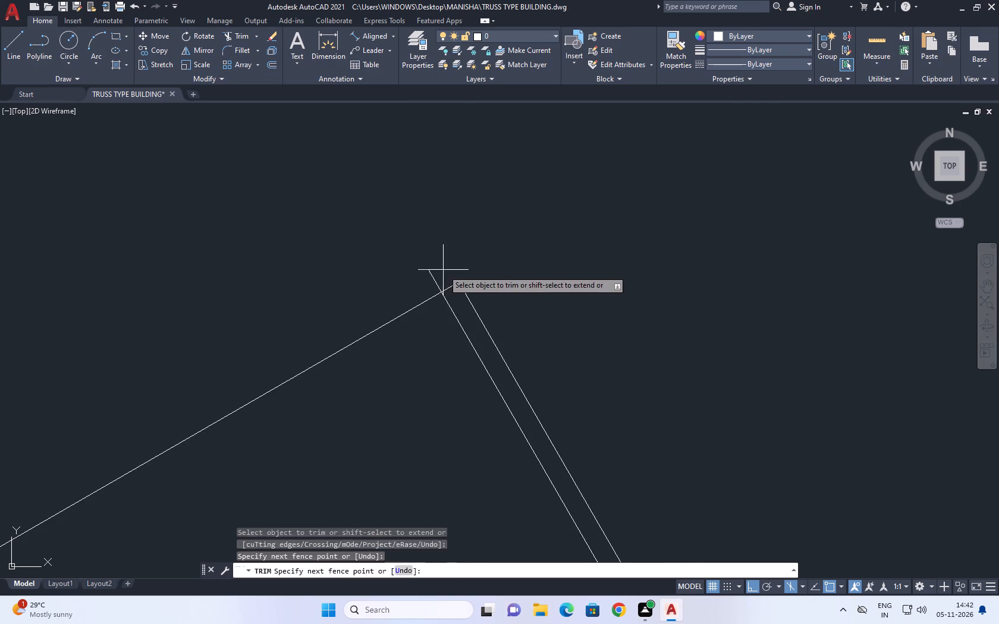
{"action": "left_click_drag", "start_coordinate": [412, 292], "coordinate": [401, 300]}
{"action": "scroll", "coordinate": [576, 243], "scroll_direction": "down", "scroll_amount": 4}
{"action": "key", "text": "space"}
Begin a copy of the inner sloped roof line, set the isoplane to Top, and end the command.
{"action": "left_click", "coordinate": [567, 270]}
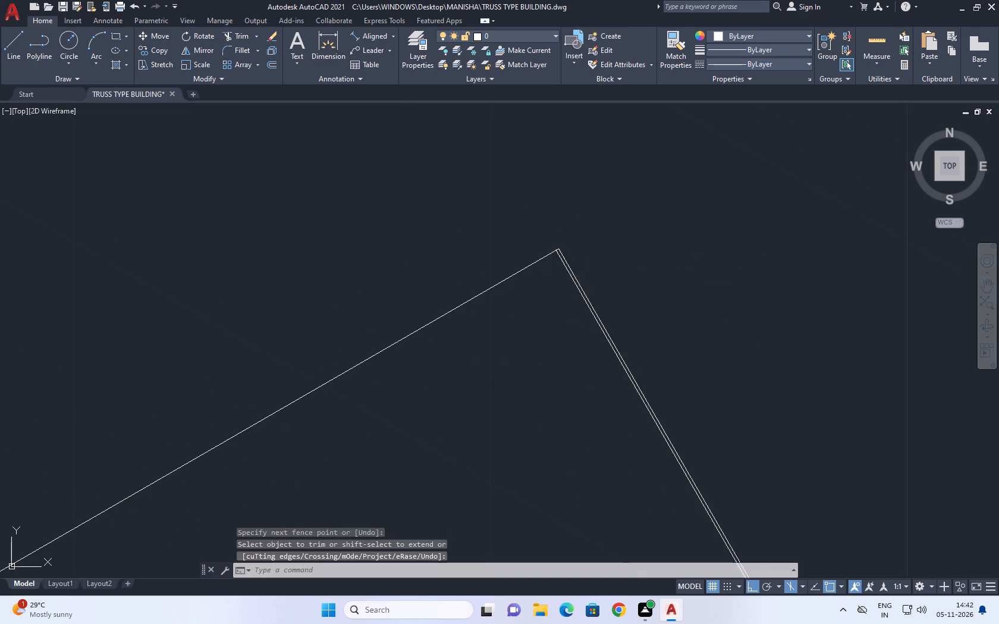
{"action": "middle_click_drag", "start_coordinate": [589, 300], "coordinate": [601, 259]}
{"action": "key", "text": "c"}
{"action": "key", "text": "o"}
{"action": "key", "text": "space"}
{"action": "left_click", "coordinate": [650, 222]}
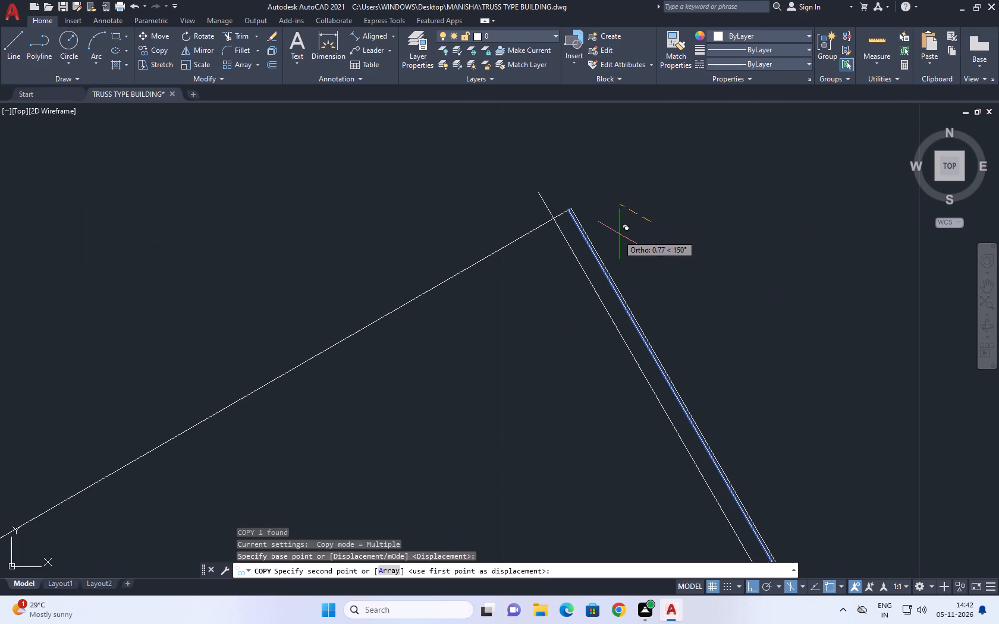
{"action": "key", "text": "F5"}
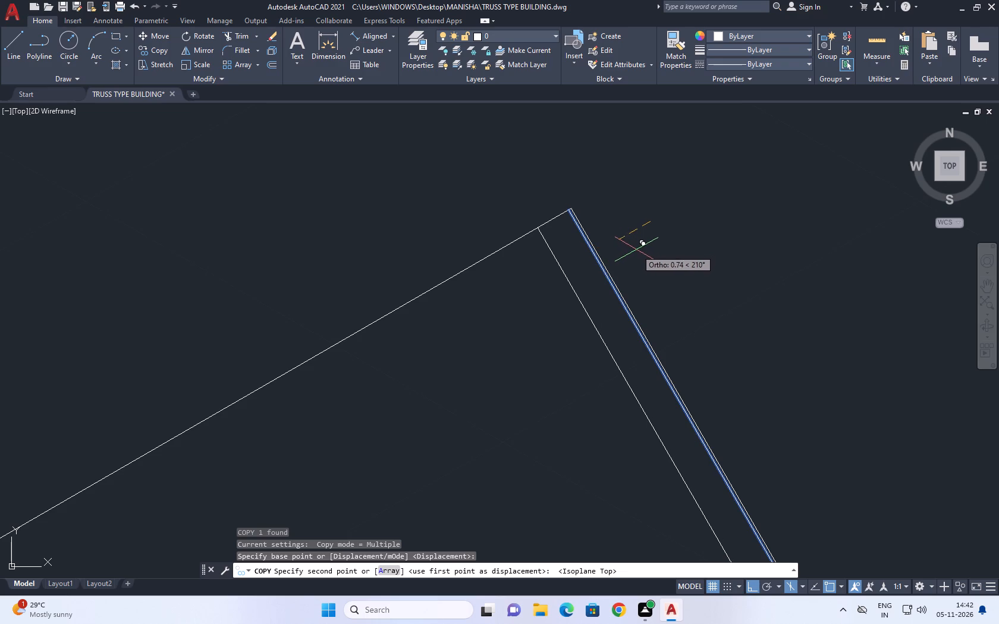
{"action": "key", "text": "space"}
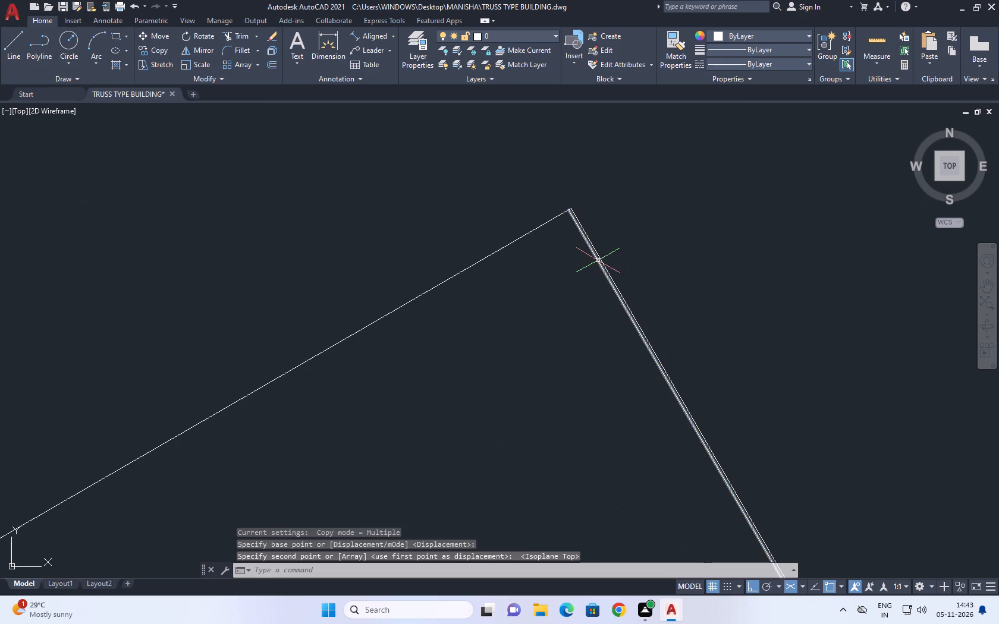
Copy the inner sloped roof line as a 20-item fitted array along the ridge at 210°, ending just short of the near gable.
{"action": "left_click", "coordinate": [598, 260]}
{"action": "type", "text": "CO"}
{"action": "key", "text": "space"}
{"action": "scroll", "coordinate": [566, 213], "scroll_direction": "up", "scroll_amount": 3}
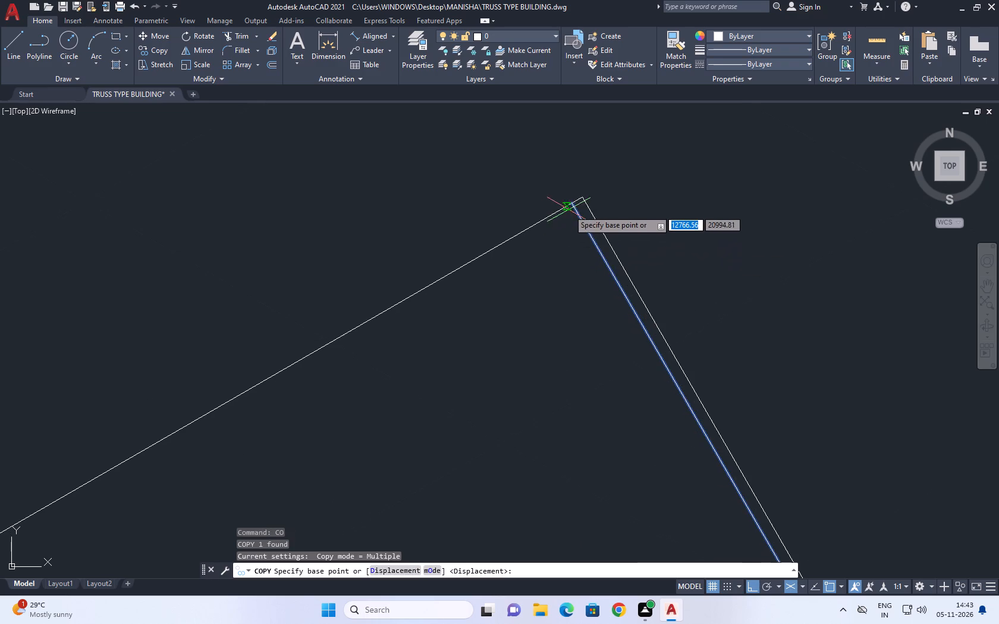
{"action": "left_click", "coordinate": [574, 200]}
{"action": "scroll", "coordinate": [538, 244], "scroll_direction": "down", "scroll_amount": 6}
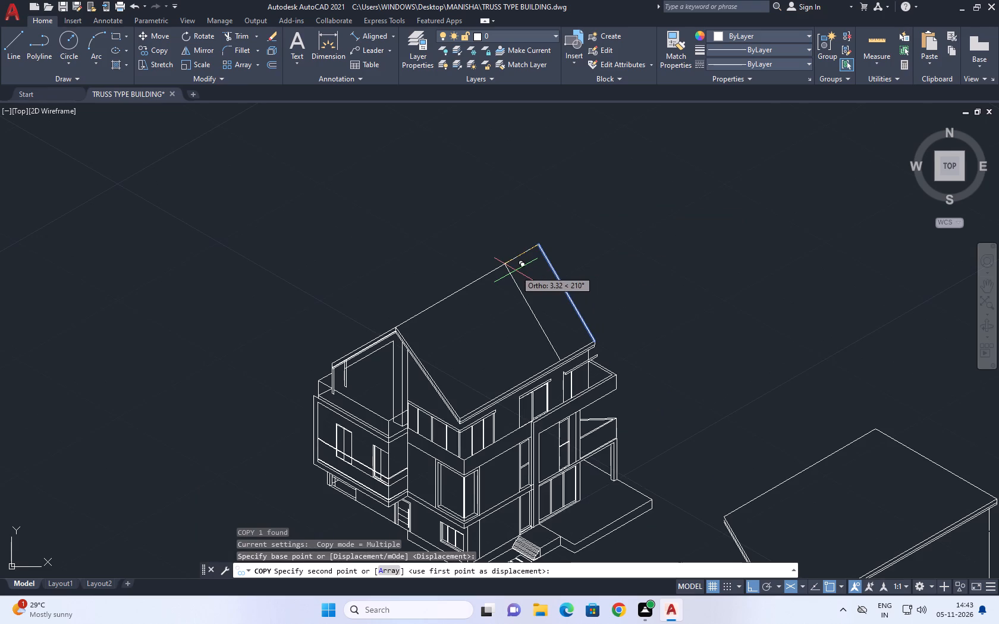
{"action": "key", "text": "s"}
{"action": "key", "text": "BackSpace"}
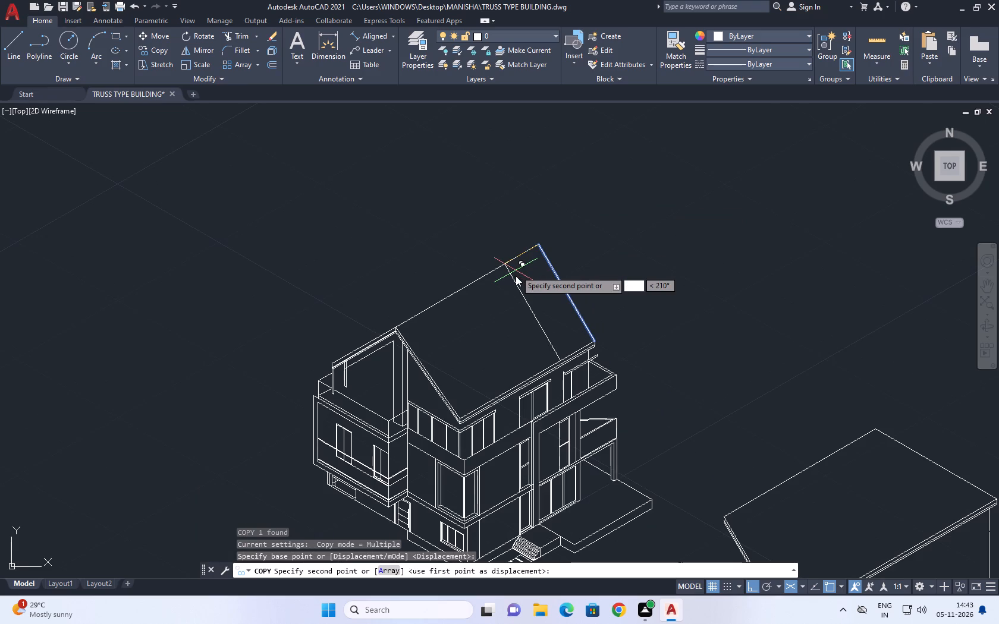
{"action": "type", "text": "AR"}
{"action": "key", "text": "space"}
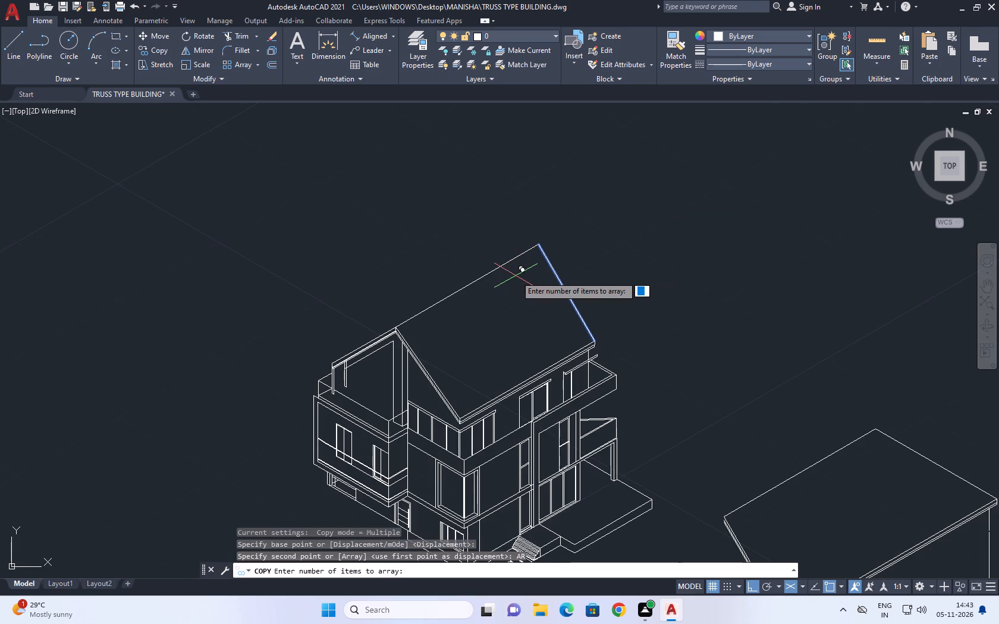
{"action": "key", "text": "2"}
{"action": "type", "text": "0"}
{"action": "key", "text": "space"}
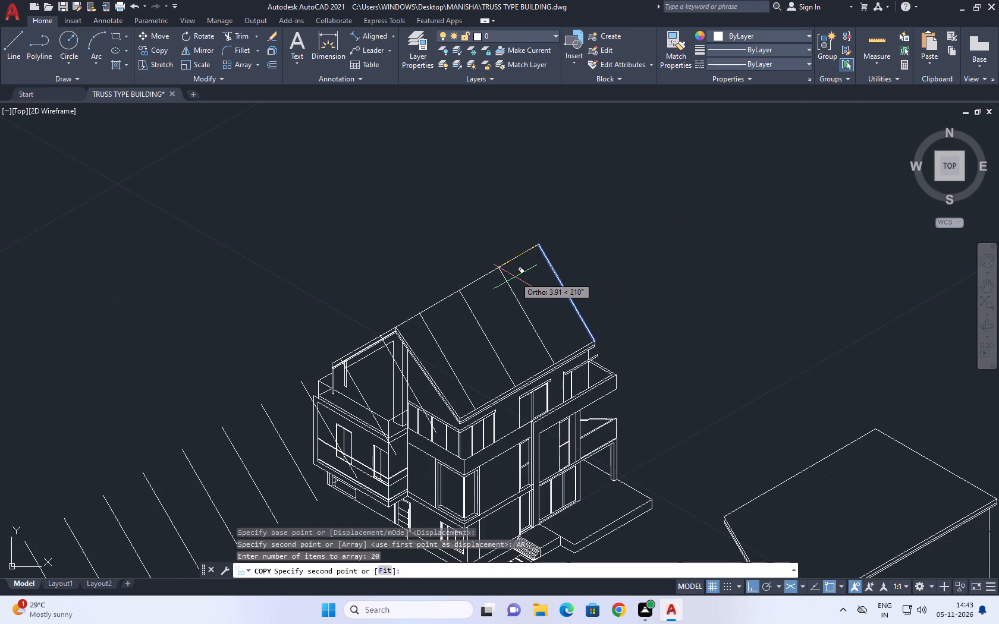
{"action": "type", "text": "F"}
{"action": "key", "text": "space"}
{"action": "scroll", "coordinate": [429, 317], "scroll_direction": "up", "scroll_amount": 2}
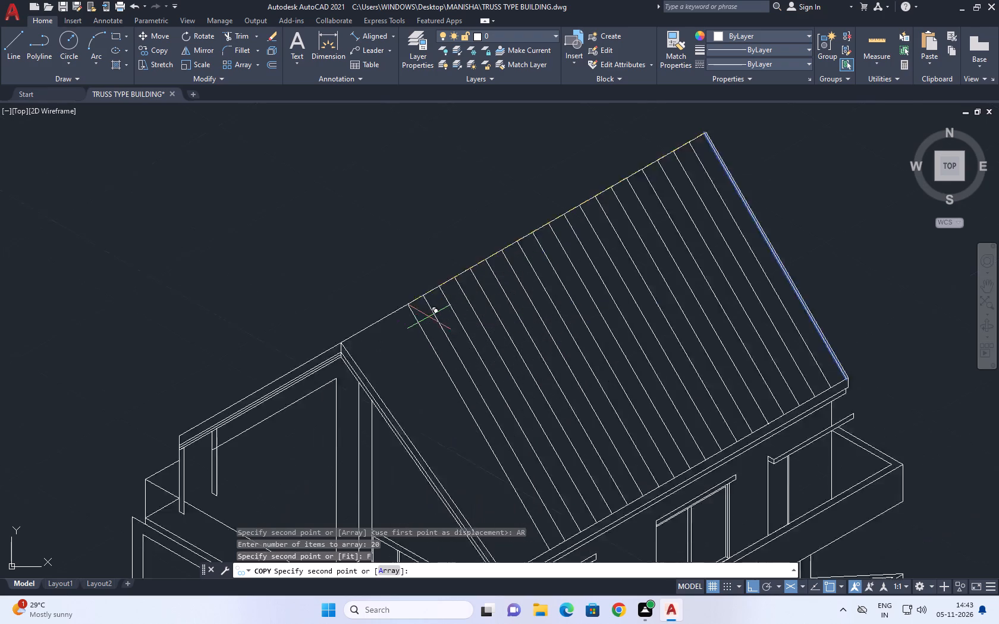
{"action": "scroll", "coordinate": [429, 317], "scroll_direction": "up", "scroll_amount": 1}
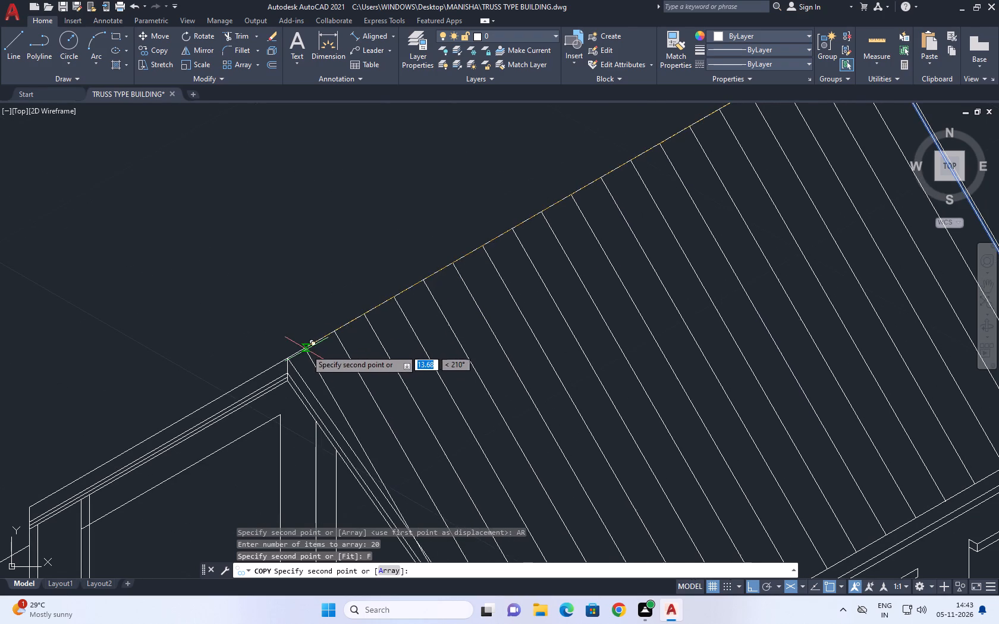
{"action": "middle_click_drag", "start_coordinate": [306, 349], "coordinate": [370, 190]}
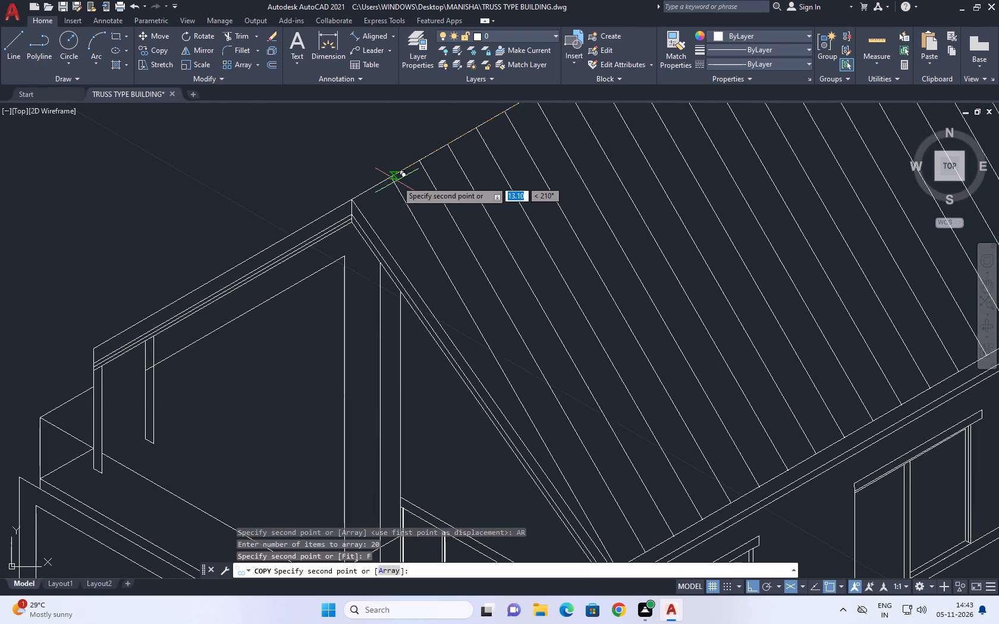
{"action": "left_click", "coordinate": [417, 171]}
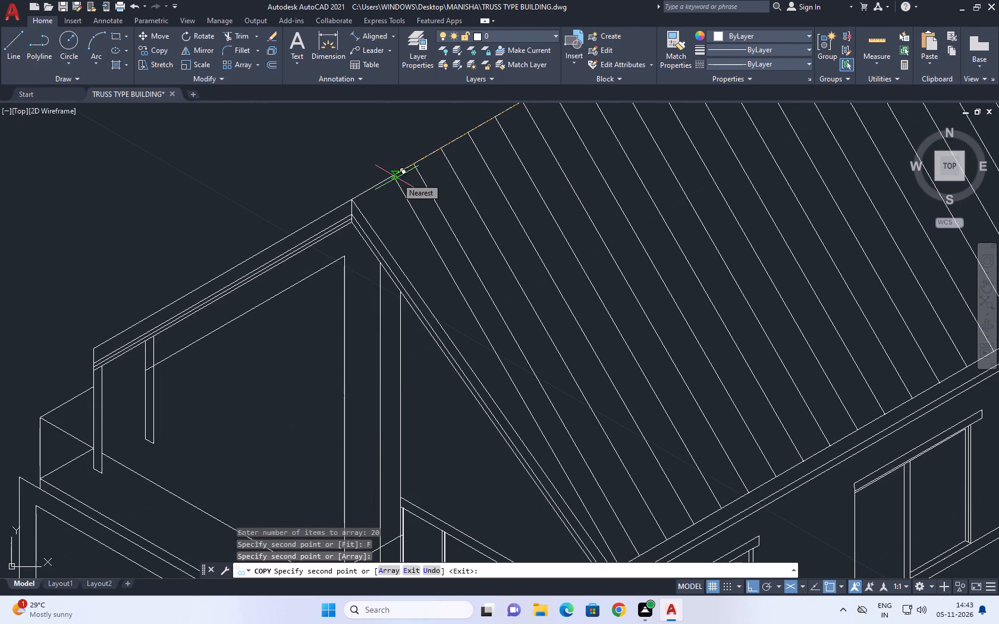
{"action": "key", "text": "space"}
{"action": "scroll", "coordinate": [437, 207], "scroll_direction": "down", "scroll_amount": 2}
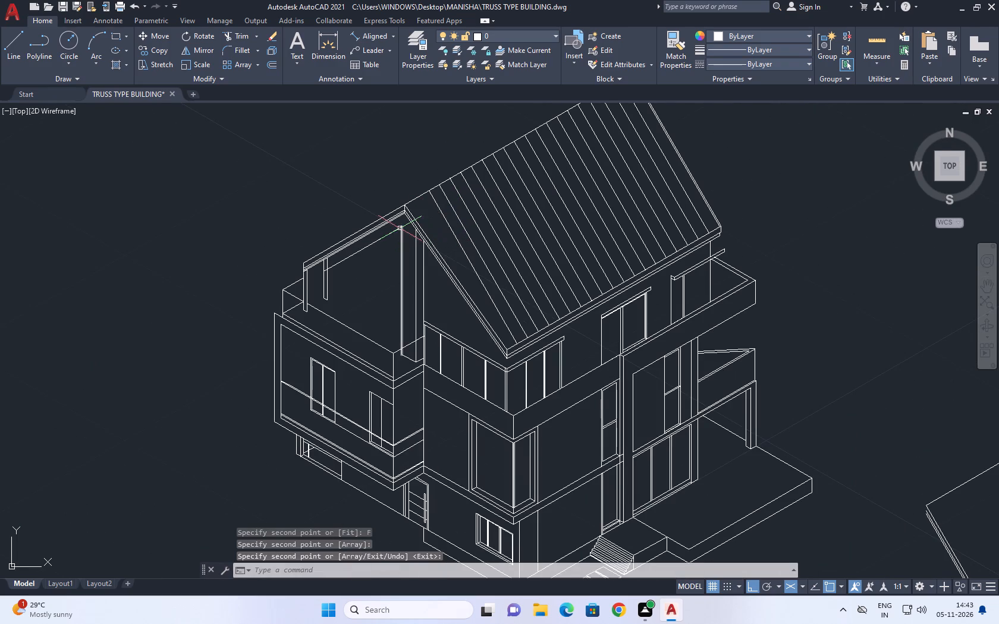
Copy the near gable's upper sloped edge about 0.6 units along the ridge in the 30° direction onto the roof plane.
{"action": "scroll", "coordinate": [425, 228], "scroll_direction": "up", "scroll_amount": 2}
{"action": "left_click", "coordinate": [406, 223]}
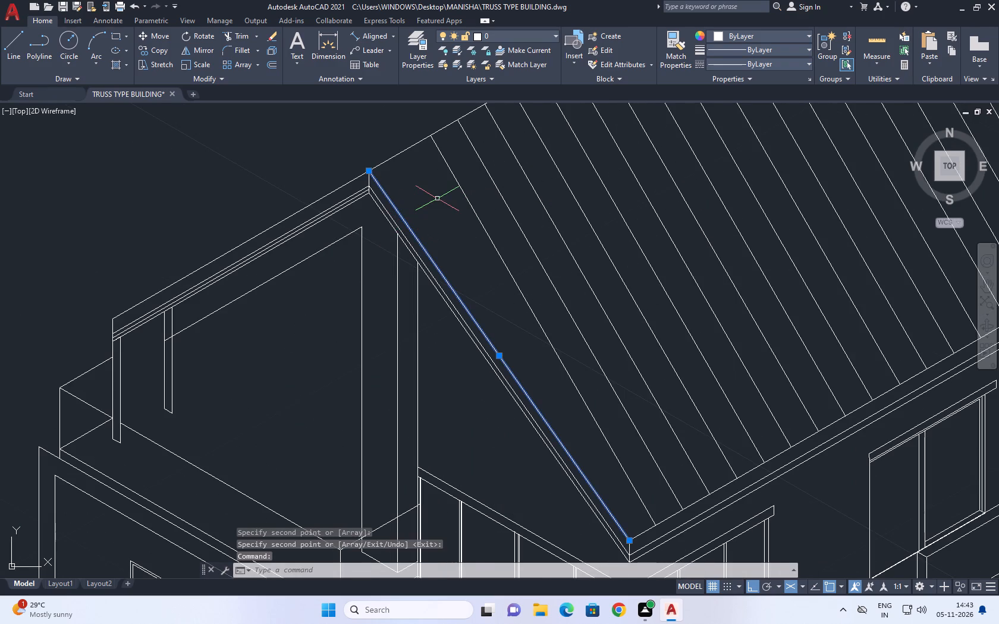
{"action": "type", "text": "CIO"}
{"action": "key", "text": "space"}
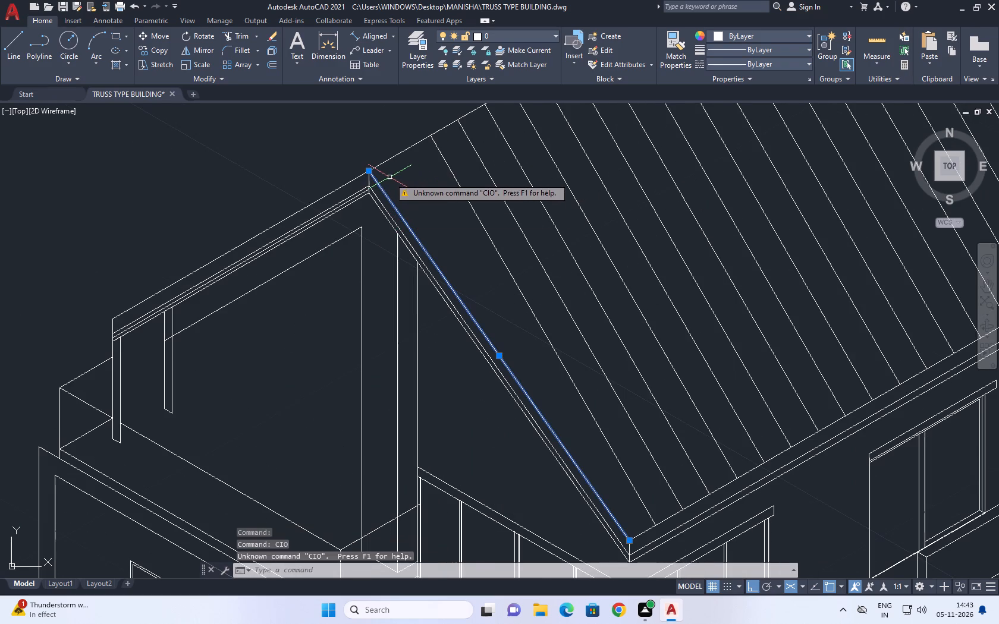
{"action": "key", "text": "c"}
{"action": "type", "text": "O"}
{"action": "key", "text": "space"}
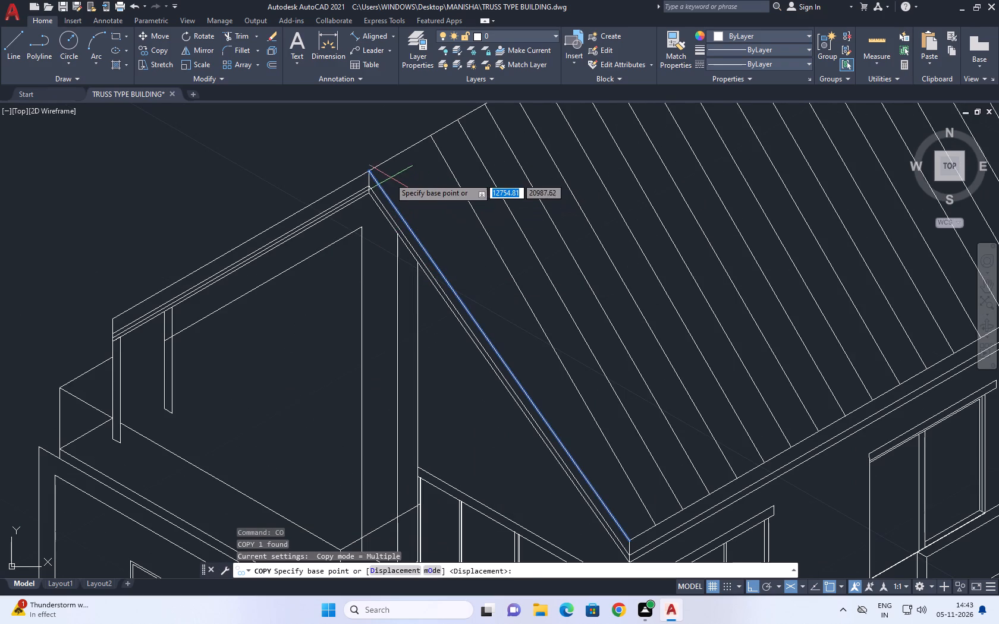
{"action": "left_click", "coordinate": [373, 172]}
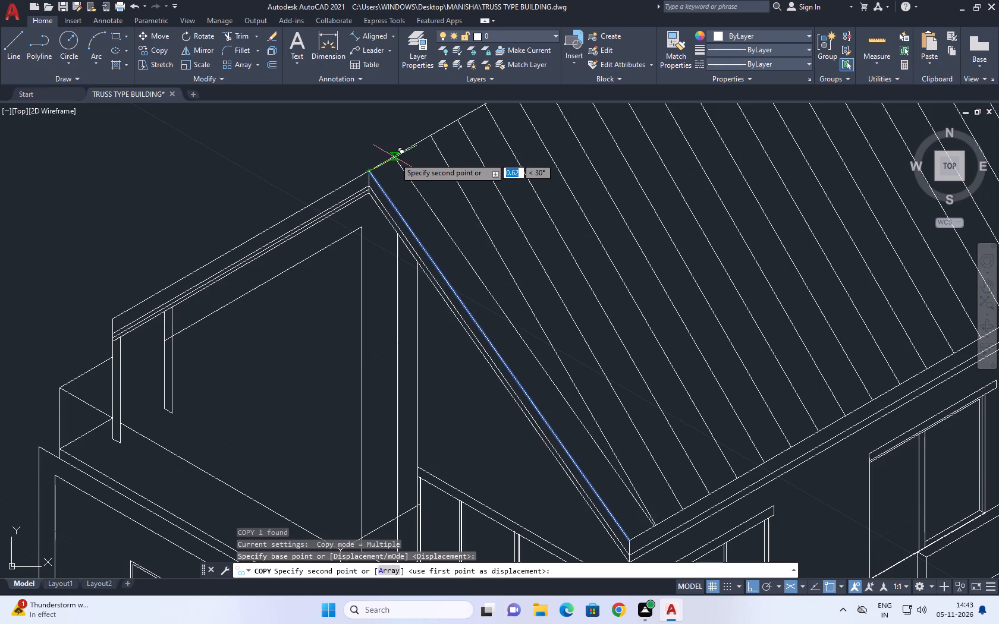
{"action": "left_click", "coordinate": [393, 157]}
{"action": "key", "text": "space"}
Stretch the lower end of the array line nearest the gable up along the eave to even its spacing, and clear the selection.
{"action": "middle_click_drag", "start_coordinate": [497, 286], "coordinate": [489, 256]}
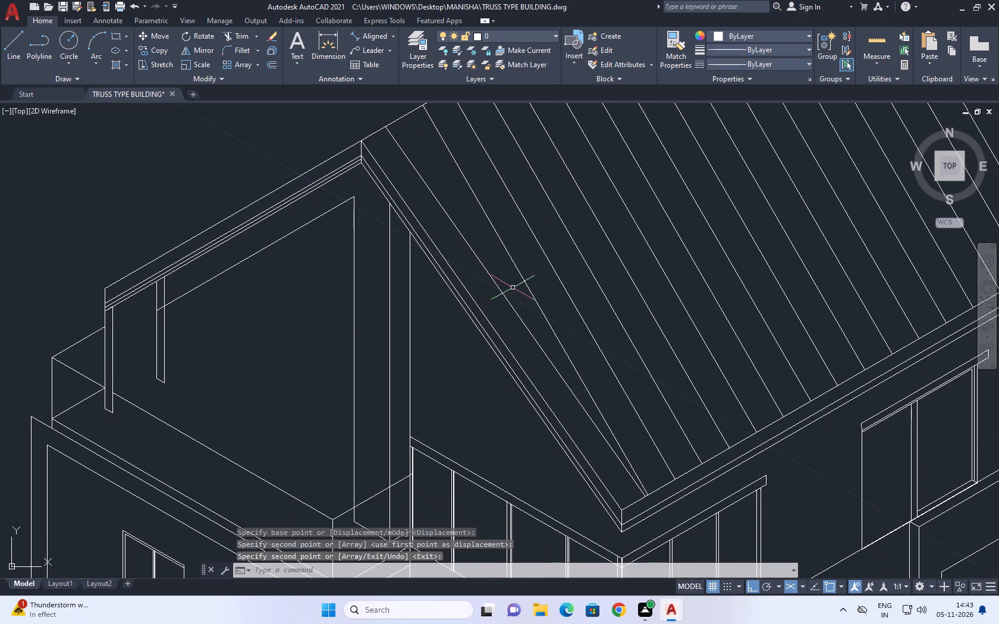
{"action": "left_click", "coordinate": [538, 310]}
{"action": "middle_click_drag", "start_coordinate": [620, 396], "coordinate": [602, 289]}
{"action": "scroll", "coordinate": [643, 396], "scroll_direction": "up", "scroll_amount": 3}
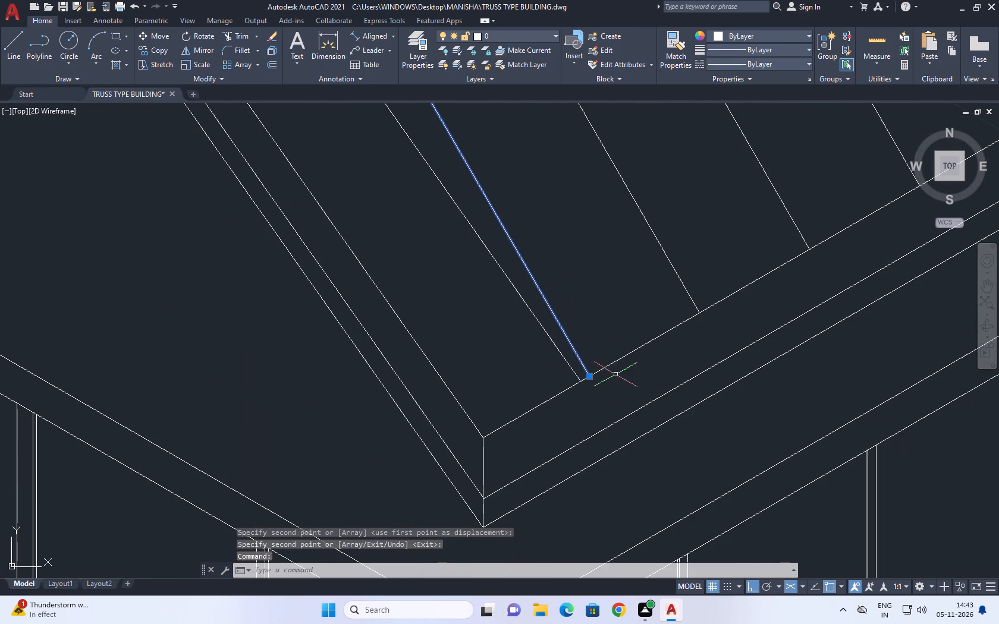
{"action": "left_click", "coordinate": [589, 374]}
{"action": "left_click", "coordinate": [638, 341]}
{"action": "scroll", "coordinate": [637, 330], "scroll_direction": "down", "scroll_amount": 4}
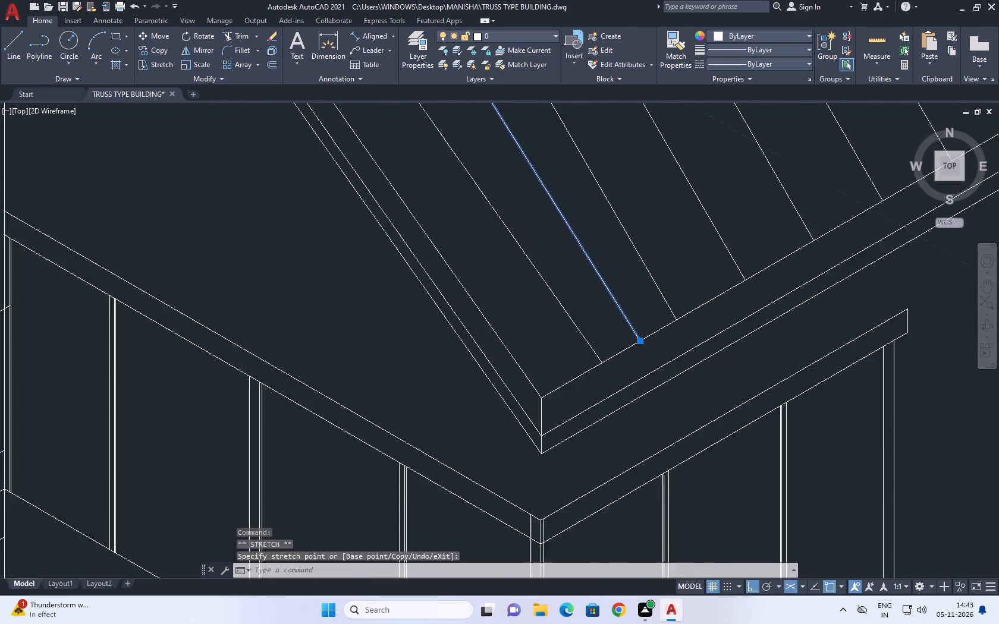
{"action": "scroll", "coordinate": [637, 330], "scroll_direction": "down", "scroll_amount": 1}
{"action": "middle_click_drag", "start_coordinate": [662, 257], "coordinate": [618, 356]}
{"action": "right_click", "coordinate": [563, 175]}
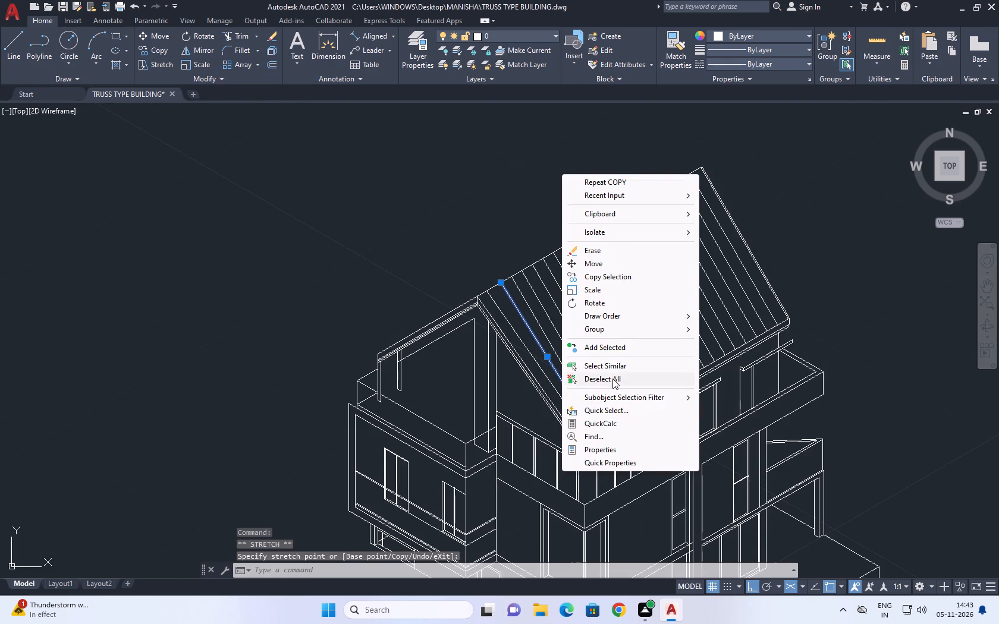
{"action": "left_click", "coordinate": [612, 379]}
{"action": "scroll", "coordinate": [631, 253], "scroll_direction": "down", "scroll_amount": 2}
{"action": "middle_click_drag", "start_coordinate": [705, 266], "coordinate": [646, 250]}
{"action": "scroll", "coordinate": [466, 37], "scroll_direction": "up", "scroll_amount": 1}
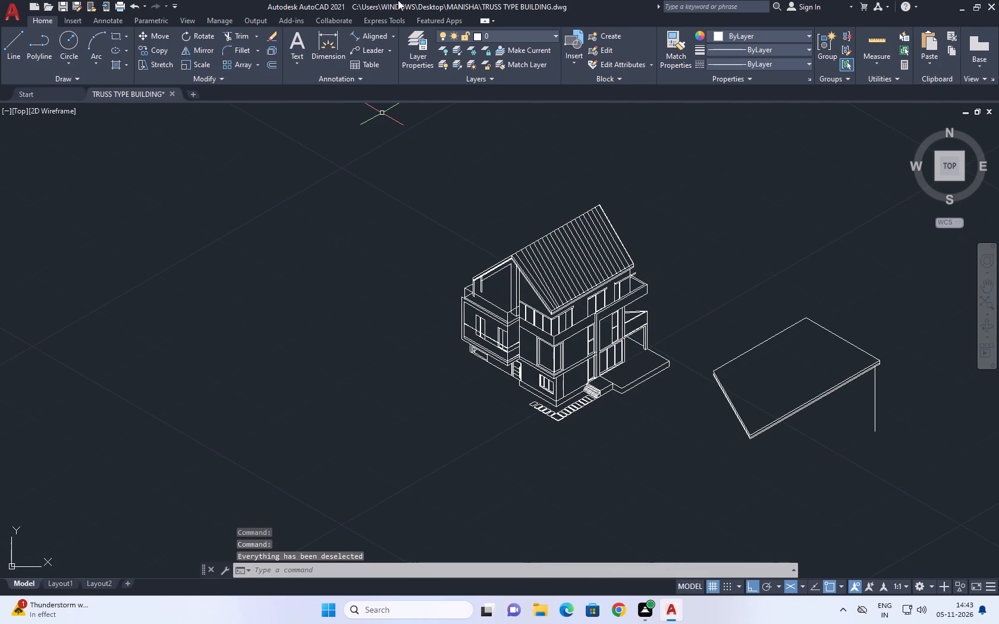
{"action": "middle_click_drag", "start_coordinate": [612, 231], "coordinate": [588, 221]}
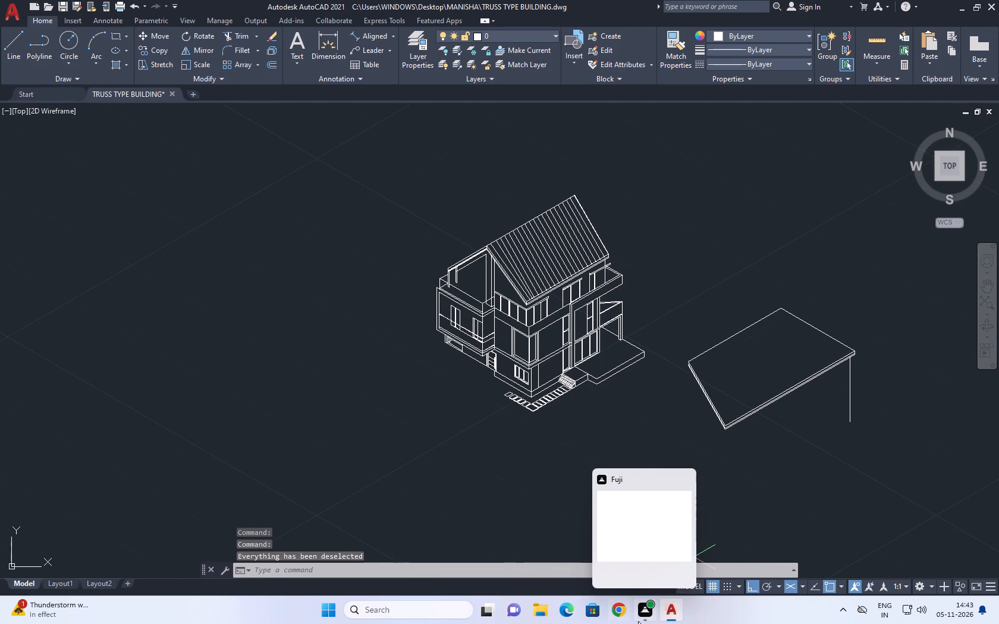
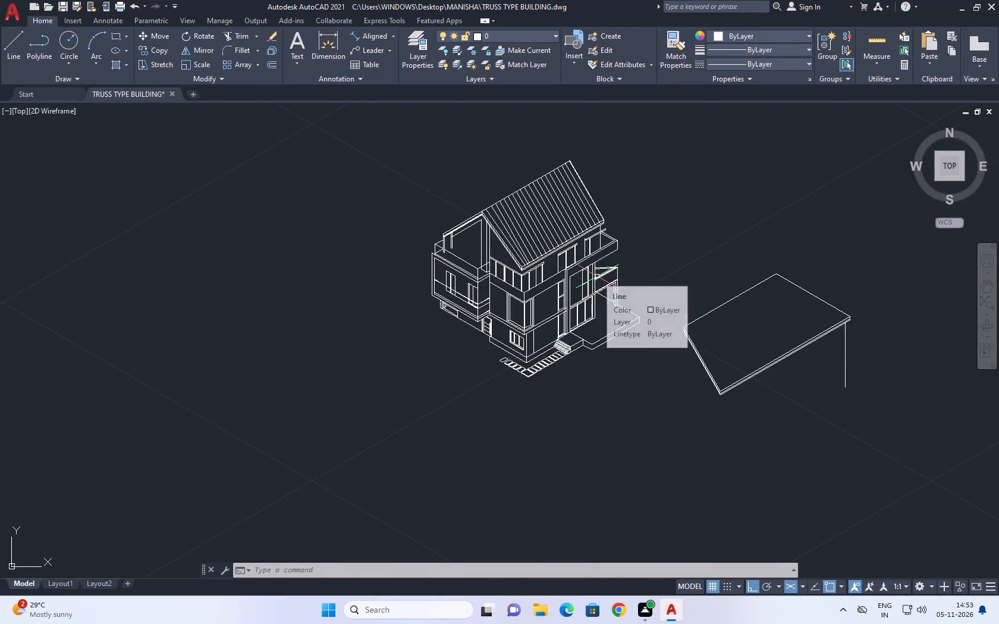
Extend the inner terrace post's two vertical lines down to the terrace floor edge, under the gable roof's overhang.
{"action": "scroll", "coordinate": [487, 193], "scroll_direction": "up", "scroll_amount": 4}
{"action": "middle_click_drag", "start_coordinate": [522, 237], "coordinate": [506, 251]}
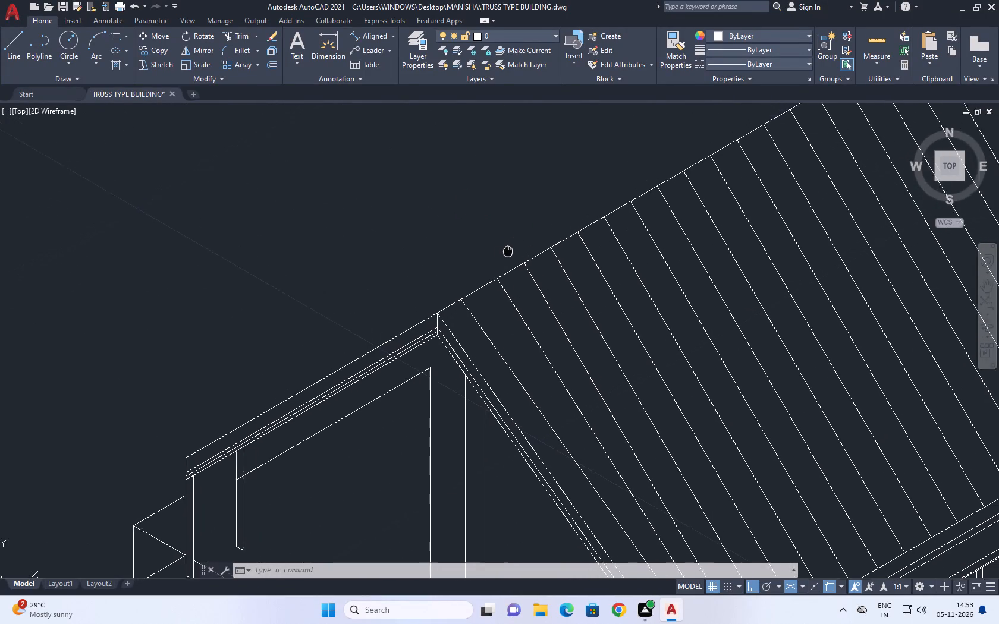
{"action": "middle_click_drag", "start_coordinate": [506, 251], "coordinate": [492, 264]}
{"action": "middle_click_drag", "start_coordinate": [480, 379], "coordinate": [546, 222]}
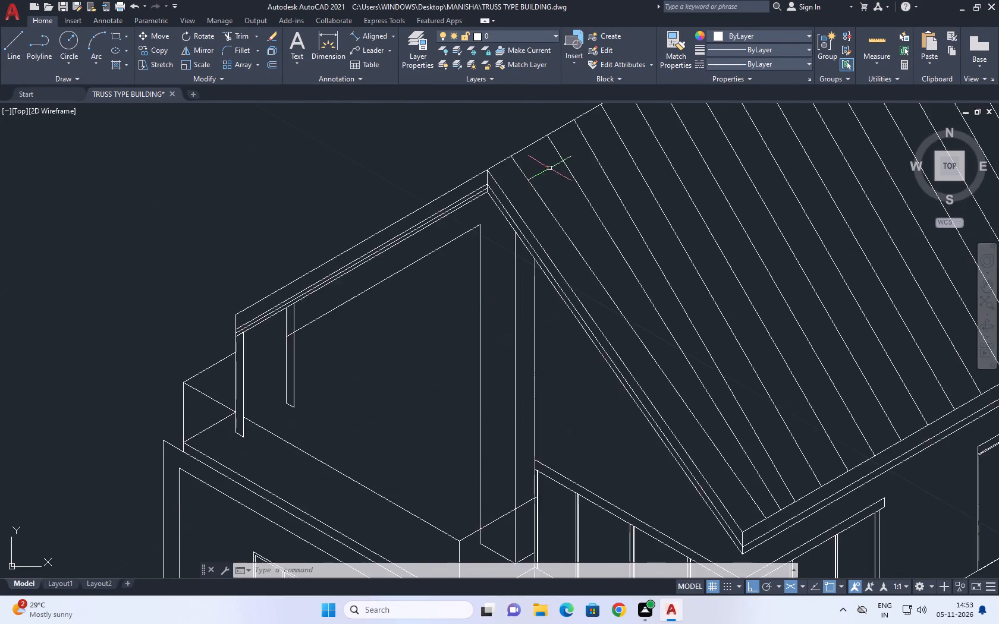
{"action": "scroll", "coordinate": [574, 338], "scroll_direction": "down", "scroll_amount": 2}
{"action": "middle_click_drag", "start_coordinate": [559, 377], "coordinate": [622, 368]}
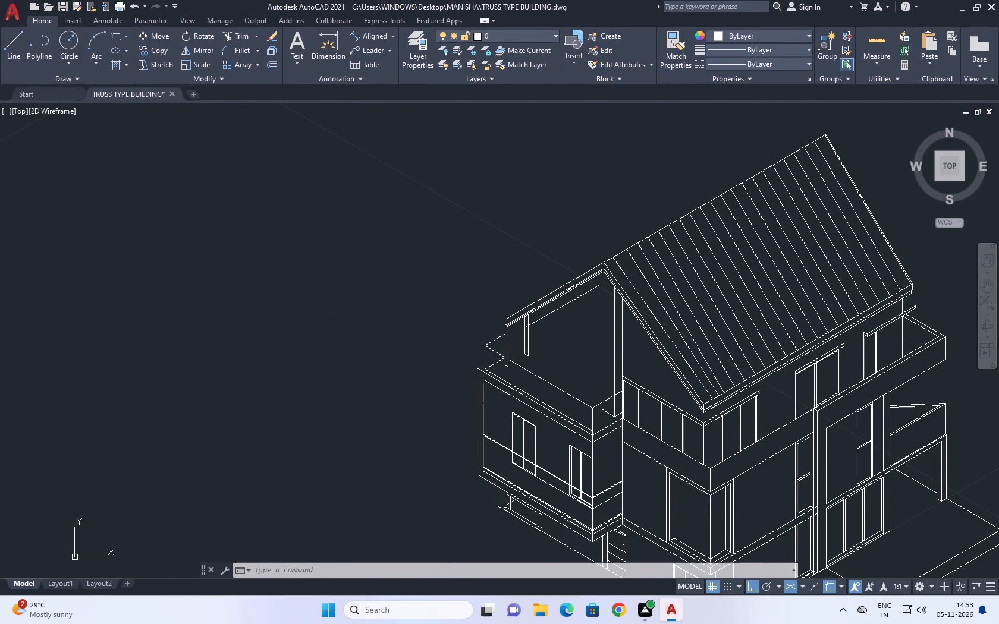
{"action": "middle_click_drag", "start_coordinate": [505, 351], "coordinate": [560, 358]}
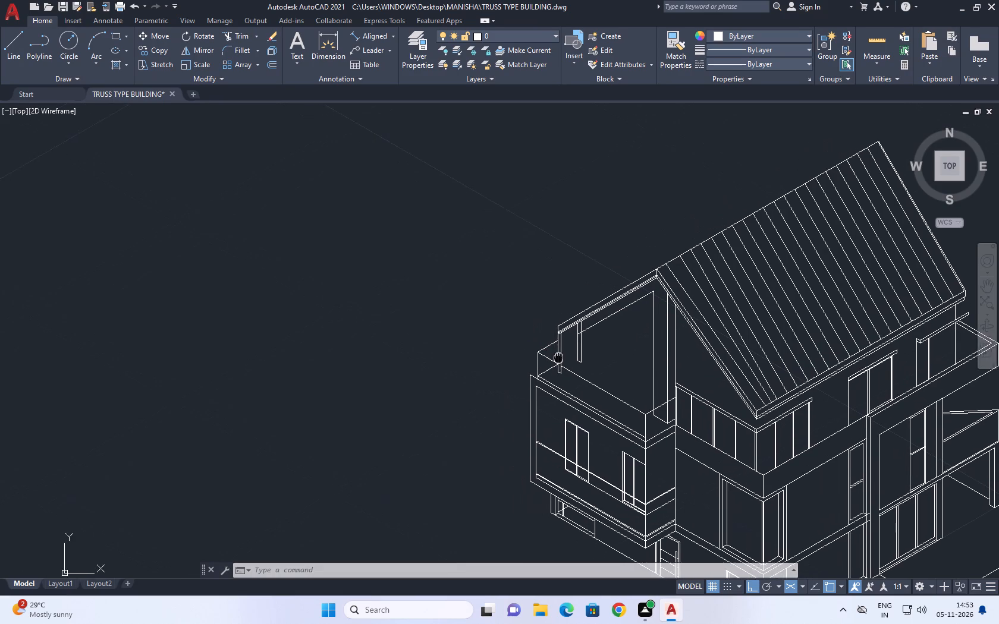
{"action": "middle_click_drag", "start_coordinate": [560, 358], "coordinate": [587, 360]}
{"action": "scroll", "coordinate": [588, 372], "scroll_direction": "up", "scroll_amount": 3}
{"action": "middle_click", "coordinate": [632, 330]}
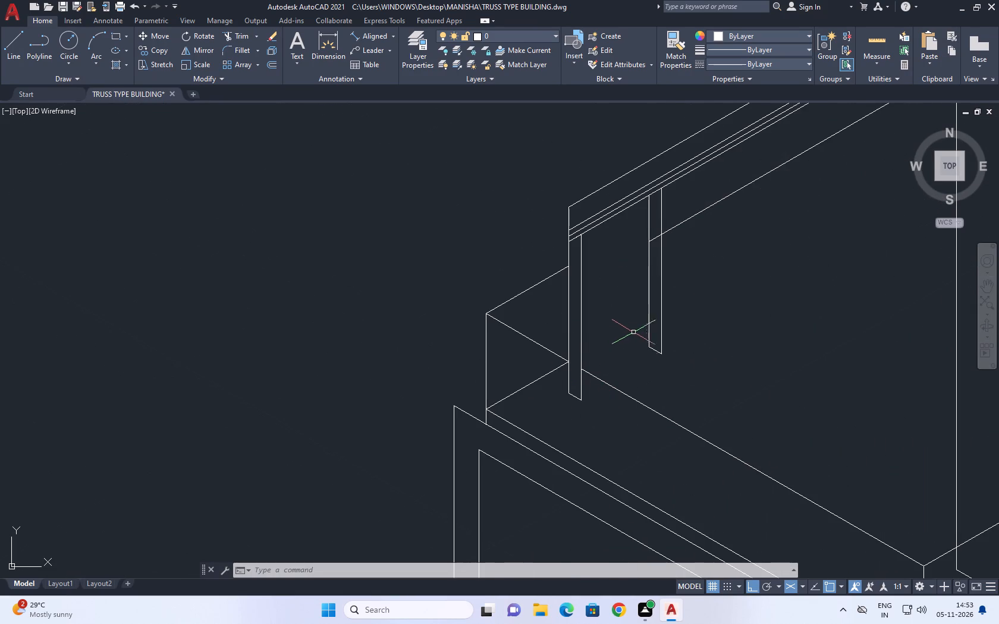
{"action": "scroll", "coordinate": [637, 352], "scroll_direction": "up", "scroll_amount": 1}
{"action": "type", "text": "EX"}
{"action": "key", "text": "space"}
{"action": "left_click", "coordinate": [622, 327]}
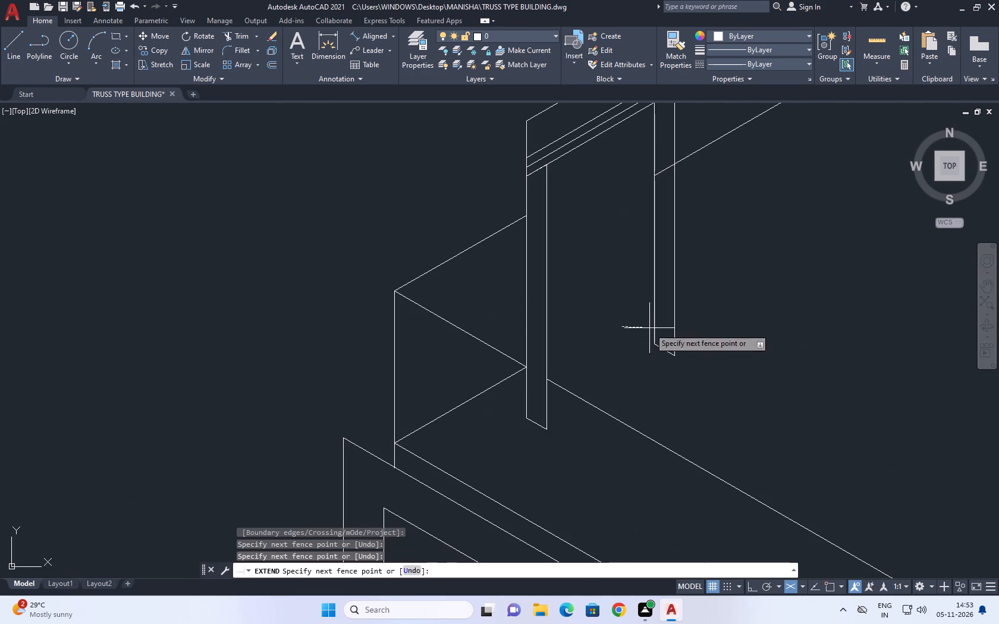
{"action": "left_click", "coordinate": [740, 357]}
{"action": "key", "text": "Escape"}
Erase the short slanted end lines at the bottom of the inner and outer terrace posts.
{"action": "scroll", "coordinate": [664, 345], "scroll_direction": "up", "scroll_amount": 1}
{"action": "left_click", "coordinate": [662, 346]}
{"action": "left_click", "coordinate": [660, 355]}
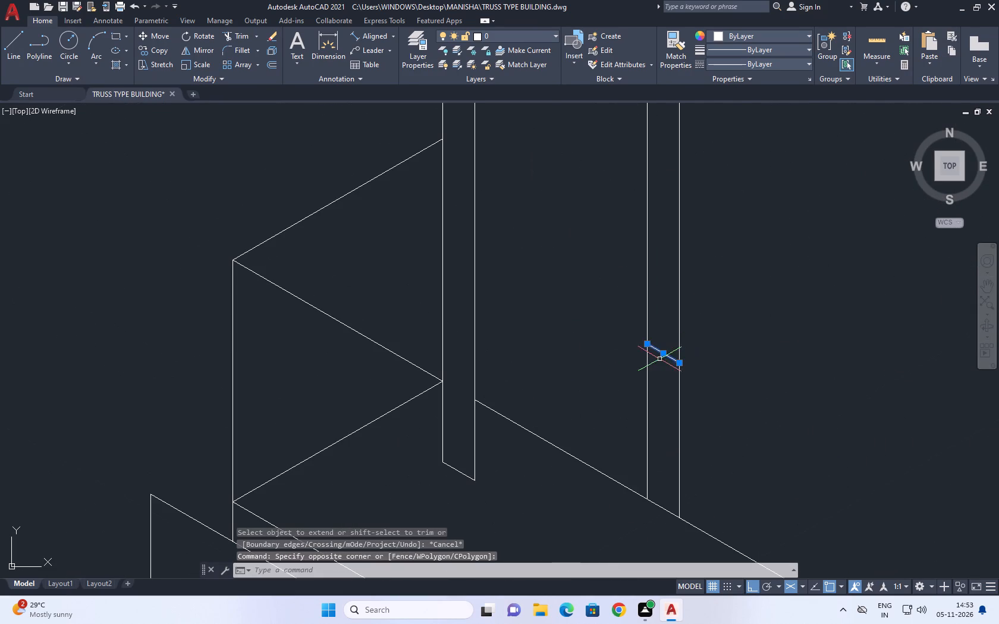
{"action": "key", "text": "Delete"}
{"action": "scroll", "coordinate": [652, 348], "scroll_direction": "down", "scroll_amount": 4}
{"action": "middle_click", "coordinate": [688, 378]}
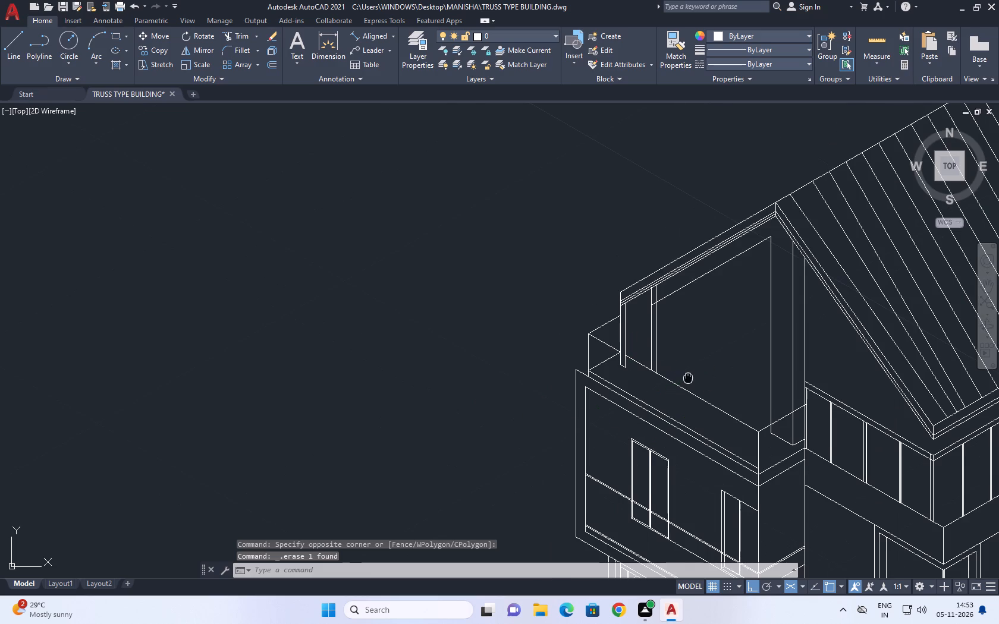
{"action": "scroll", "coordinate": [616, 366], "scroll_direction": "up", "scroll_amount": 3}
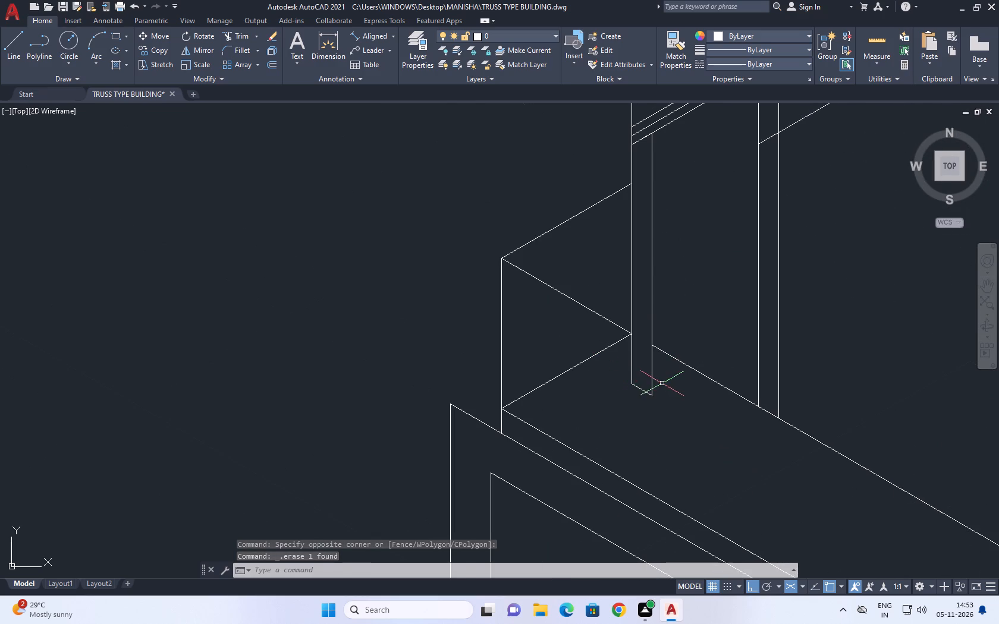
{"action": "left_click", "coordinate": [662, 383]}
{"action": "left_click", "coordinate": [615, 401]}
{"action": "key", "text": "Escape"}
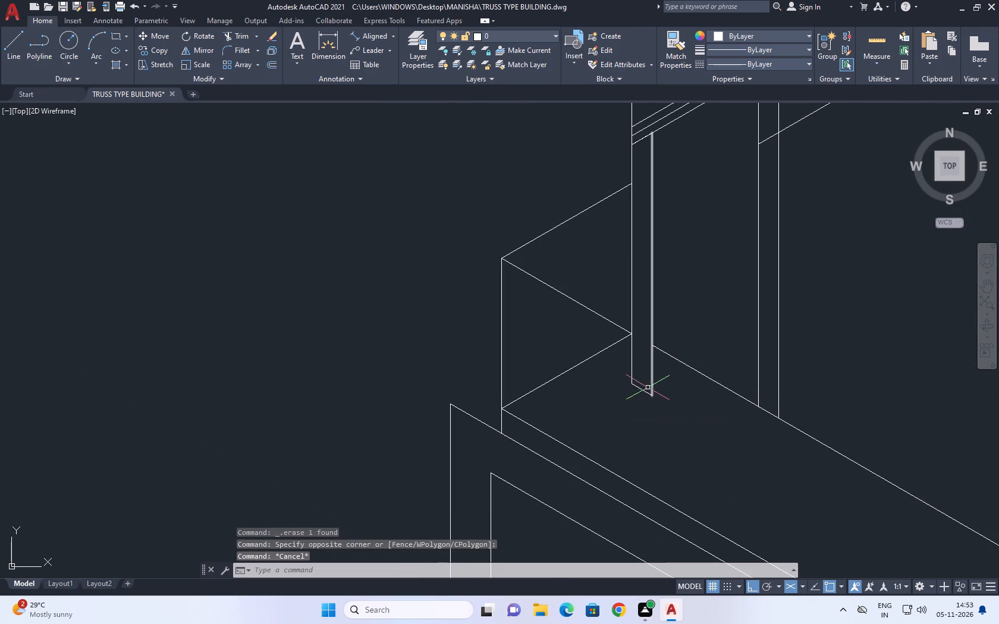
{"action": "left_click", "coordinate": [642, 388]}
{"action": "key", "text": "Delete"}
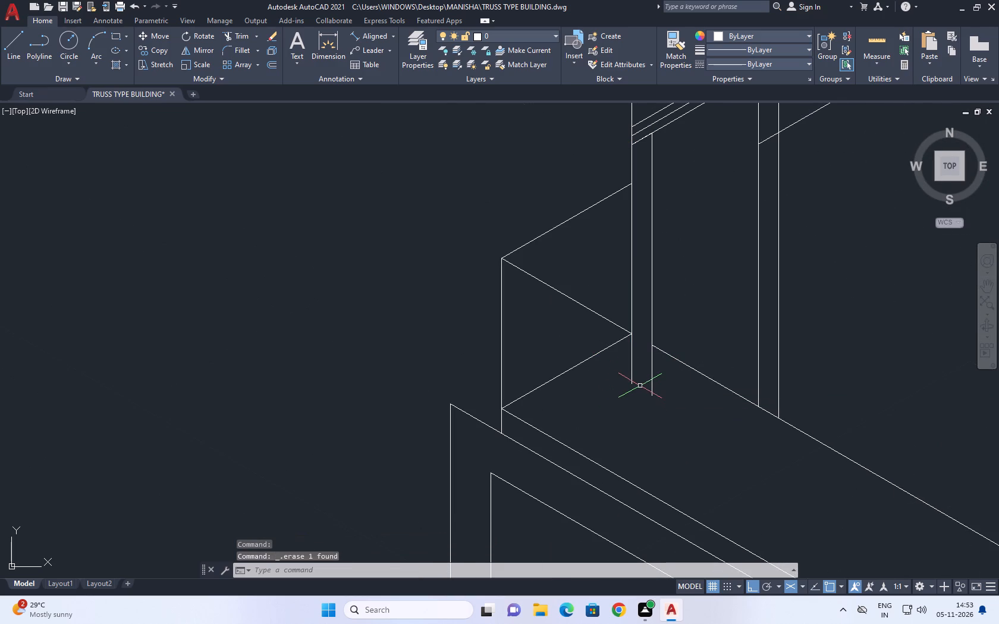
Extend the terrace floor edge across the outer post to meet the corner at its outer vertical line.
{"action": "type", "text": "EX"}
{"action": "key", "text": "space"}
{"action": "left_click", "coordinate": [695, 354]}
{"action": "left_click", "coordinate": [658, 398]}
{"action": "key", "text": "Escape"}
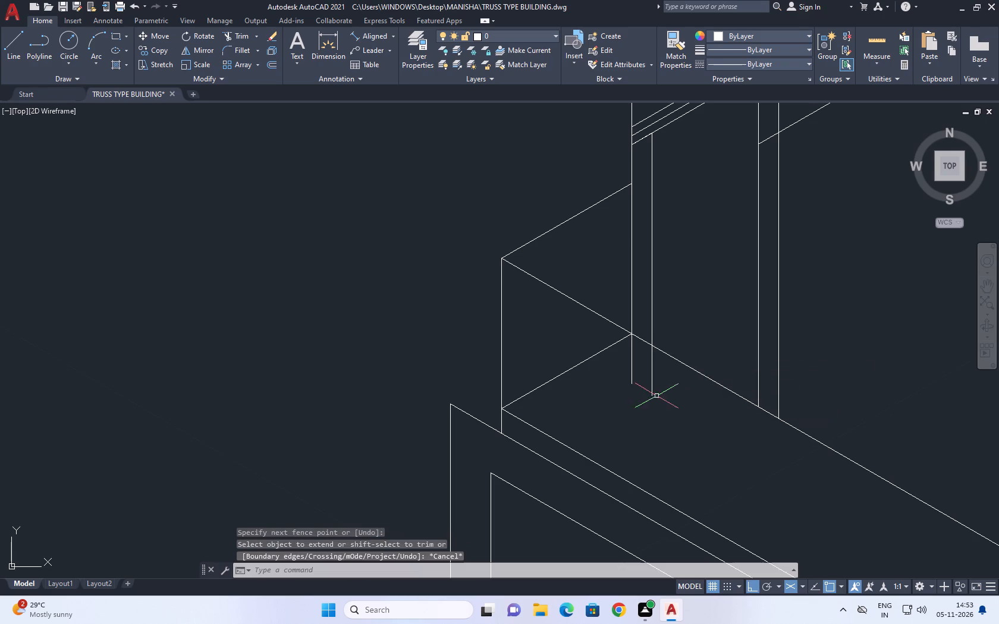
Trim the outer post's two vertical lines where they run below the terrace floor edge.
{"action": "key", "text": "t"}
{"action": "key", "text": "r"}
{"action": "key", "text": "space"}
{"action": "left_click_drag", "start_coordinate": [687, 401], "coordinate": [669, 393]}
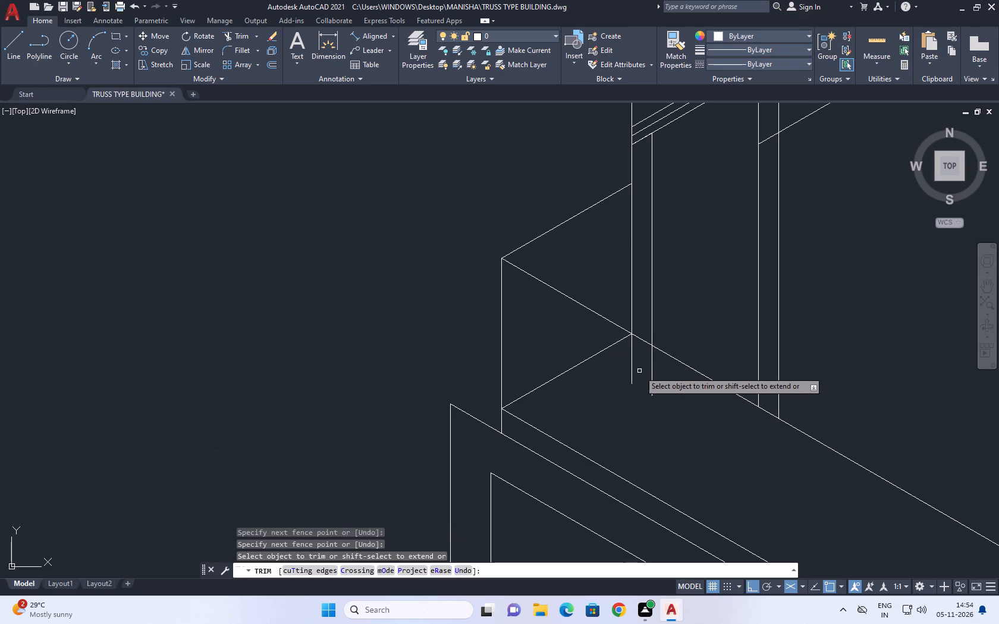
{"action": "left_click", "coordinate": [624, 352]}
{"action": "left_click", "coordinate": [659, 387]}
{"action": "scroll", "coordinate": [659, 387], "scroll_direction": "down", "scroll_amount": 2}
{"action": "key", "text": "Escape"}
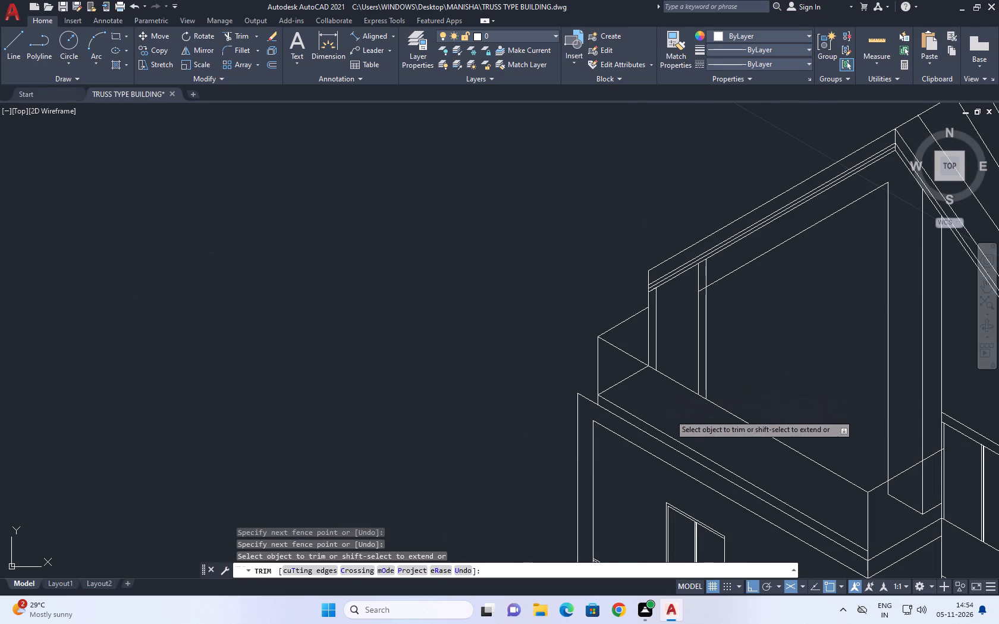
Trim the inner post's line above the opening's sloping top edge and the stub of that edge inside the post.
{"action": "scroll", "coordinate": [612, 368], "scroll_direction": "down", "scroll_amount": 2}
{"action": "middle_click_drag", "start_coordinate": [721, 385], "coordinate": [648, 393]}
{"action": "scroll", "coordinate": [574, 343], "scroll_direction": "up", "scroll_amount": 3}
{"action": "middle_click_drag", "start_coordinate": [591, 334], "coordinate": [602, 377]}
{"action": "key", "text": "t"}
{"action": "type", "text": "R"}
{"action": "key", "text": "space"}
{"action": "left_click", "coordinate": [588, 367]}
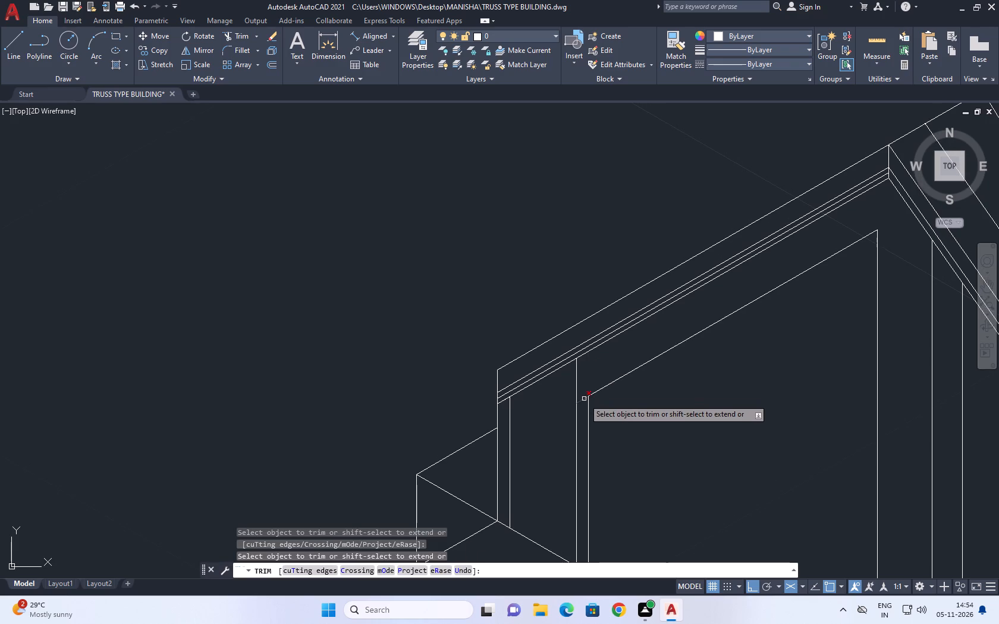
{"action": "left_click", "coordinate": [584, 399]}
{"action": "key", "text": "Escape"}
{"action": "scroll", "coordinate": [655, 343], "scroll_direction": "down", "scroll_amount": 2}
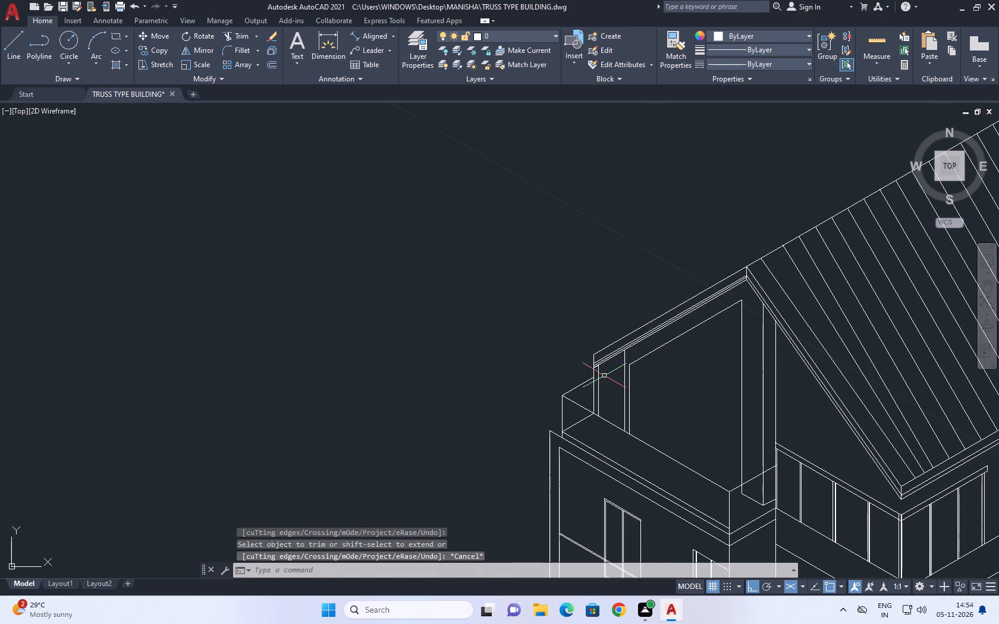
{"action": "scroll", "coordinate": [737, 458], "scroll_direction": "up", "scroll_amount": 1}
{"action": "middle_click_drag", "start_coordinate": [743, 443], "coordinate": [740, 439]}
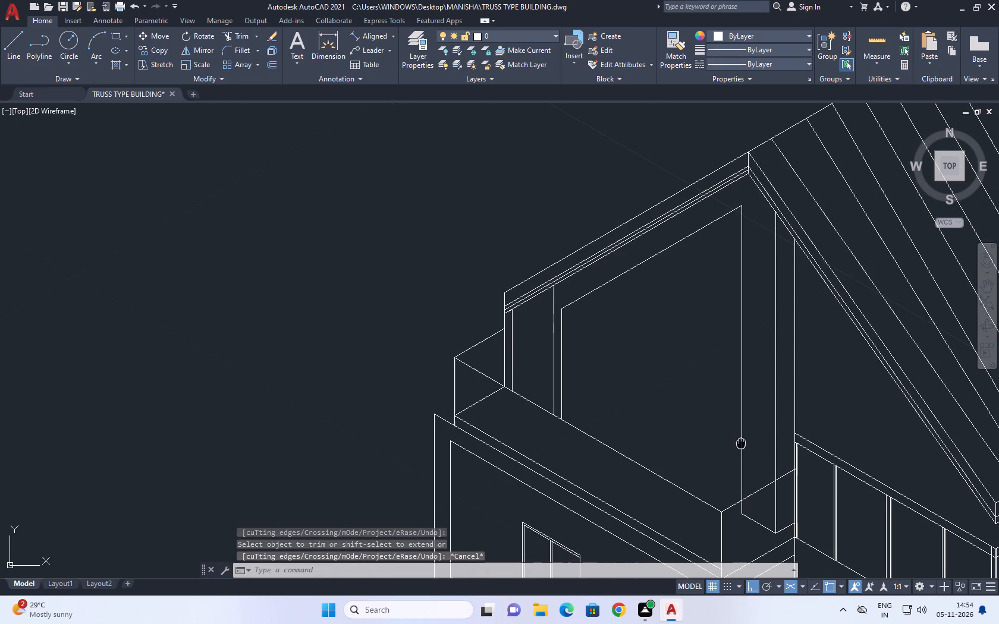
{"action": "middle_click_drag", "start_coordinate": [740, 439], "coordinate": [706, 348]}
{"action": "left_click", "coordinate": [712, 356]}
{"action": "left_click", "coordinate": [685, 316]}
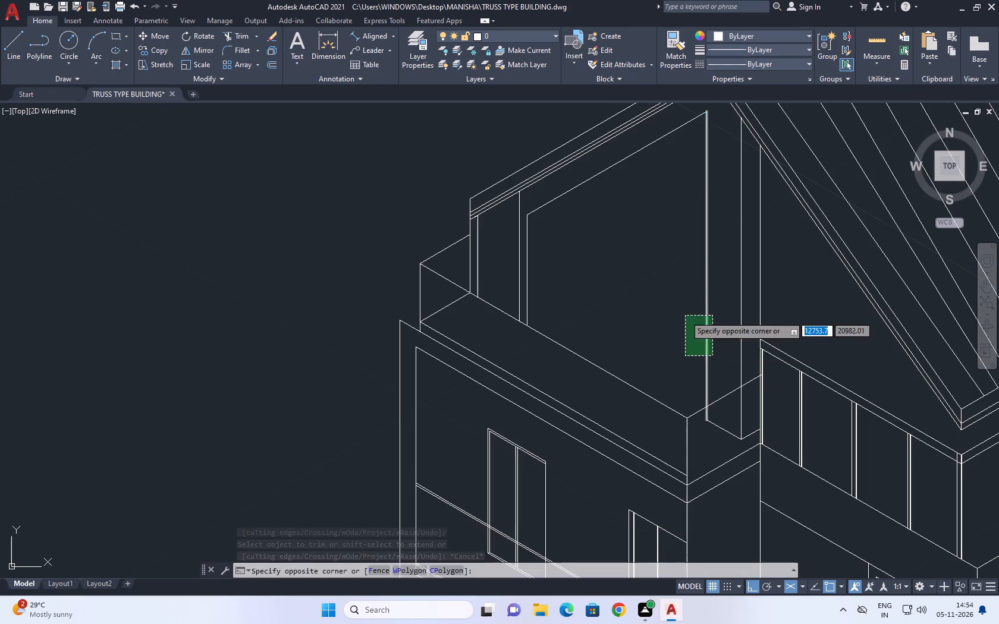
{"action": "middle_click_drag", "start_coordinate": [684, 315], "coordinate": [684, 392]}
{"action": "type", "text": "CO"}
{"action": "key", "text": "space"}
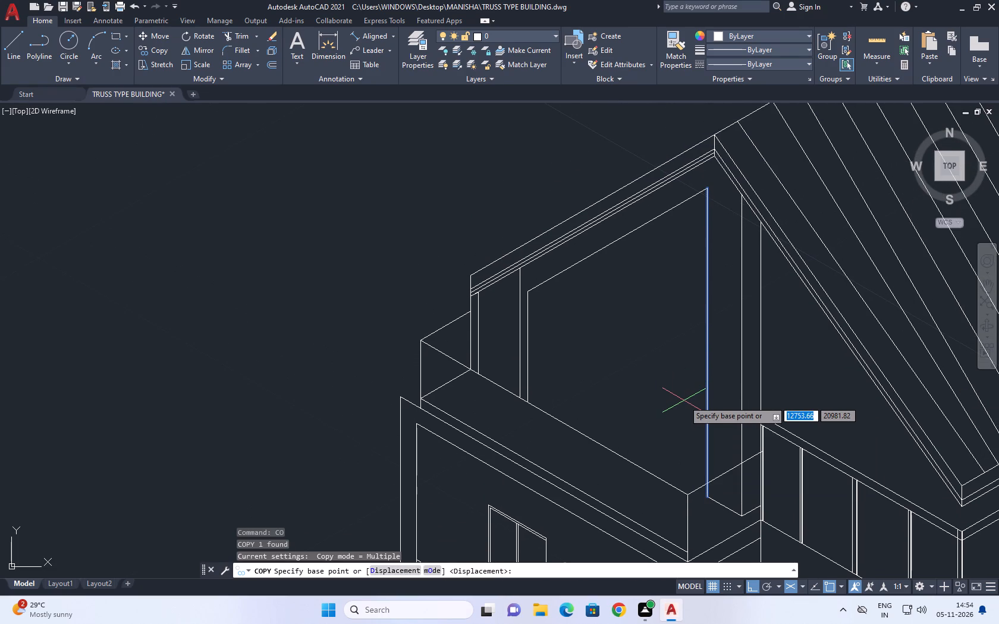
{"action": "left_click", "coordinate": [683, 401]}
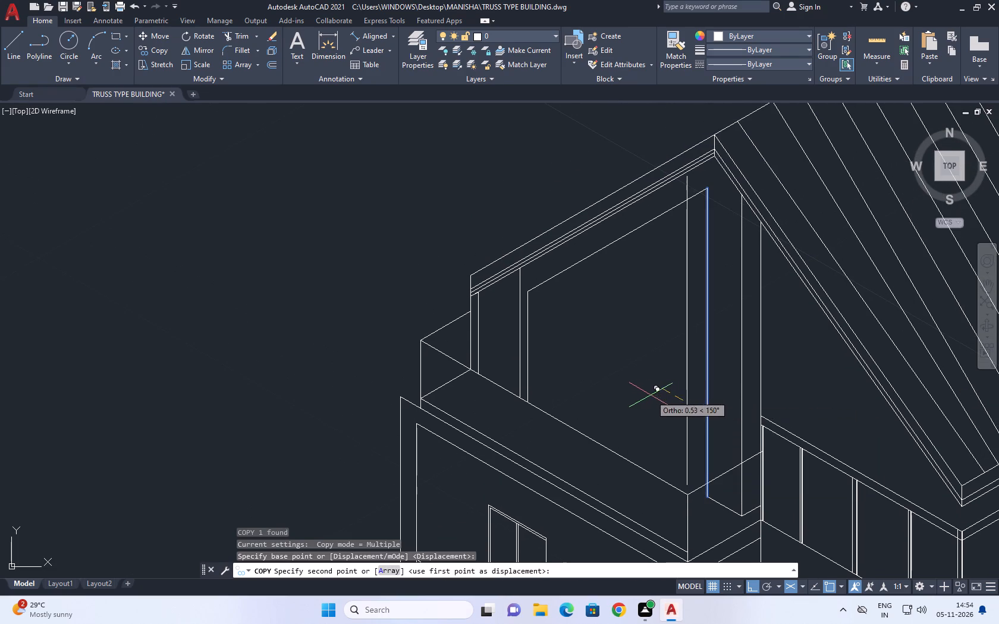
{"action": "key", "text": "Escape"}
Divide the sloping top edge of the terrace opening into 3 segments.
{"action": "left_click", "coordinate": [614, 242]}
{"action": "key", "text": "d"}
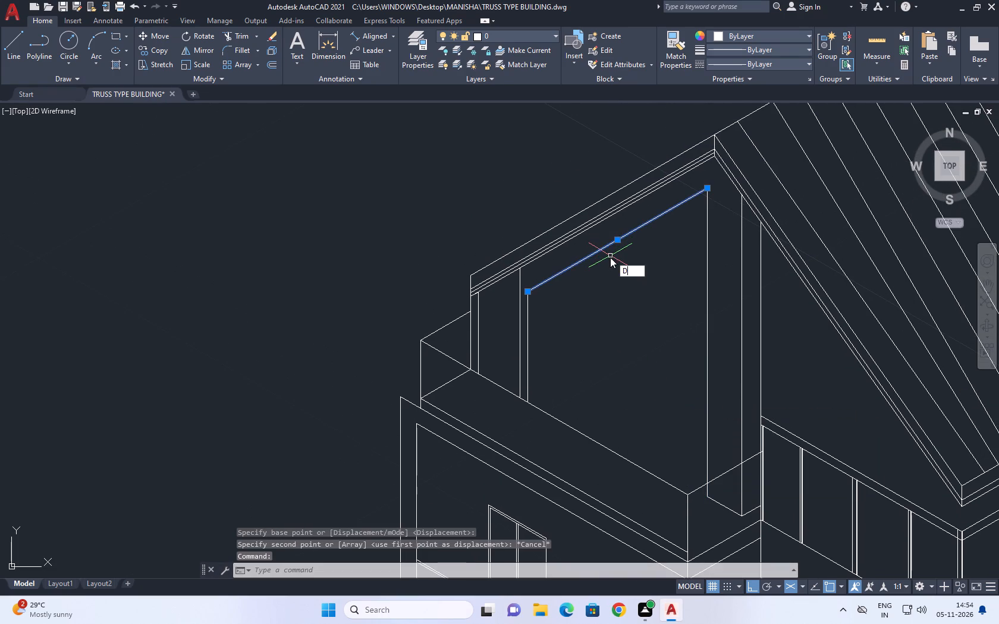
{"action": "key", "text": "i"}
{"action": "key", "text": "v"}
{"action": "key", "text": "space"}
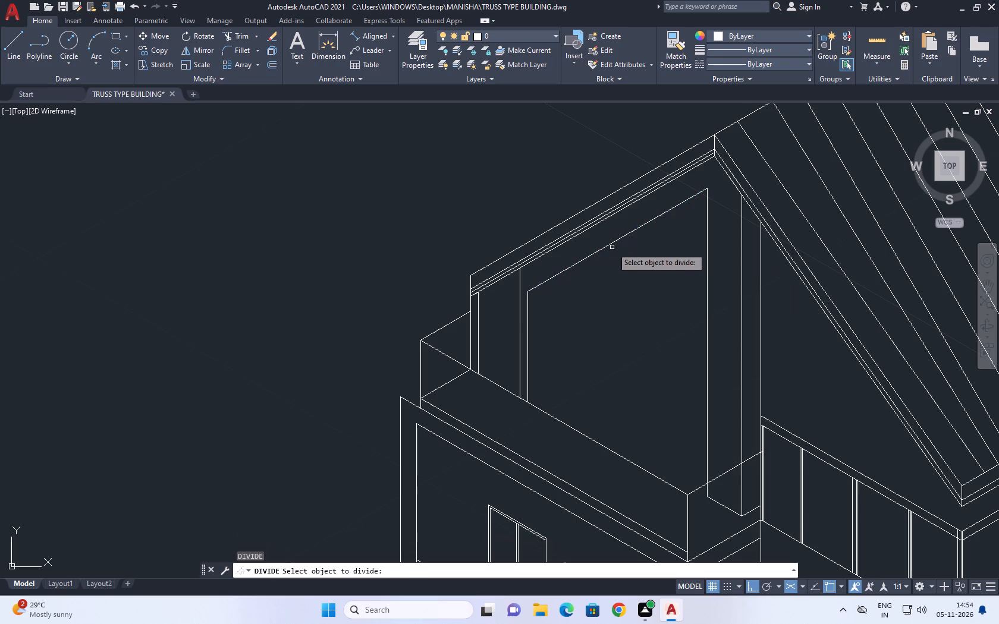
{"action": "left_click", "coordinate": [612, 244]}
{"action": "key", "text": "3"}
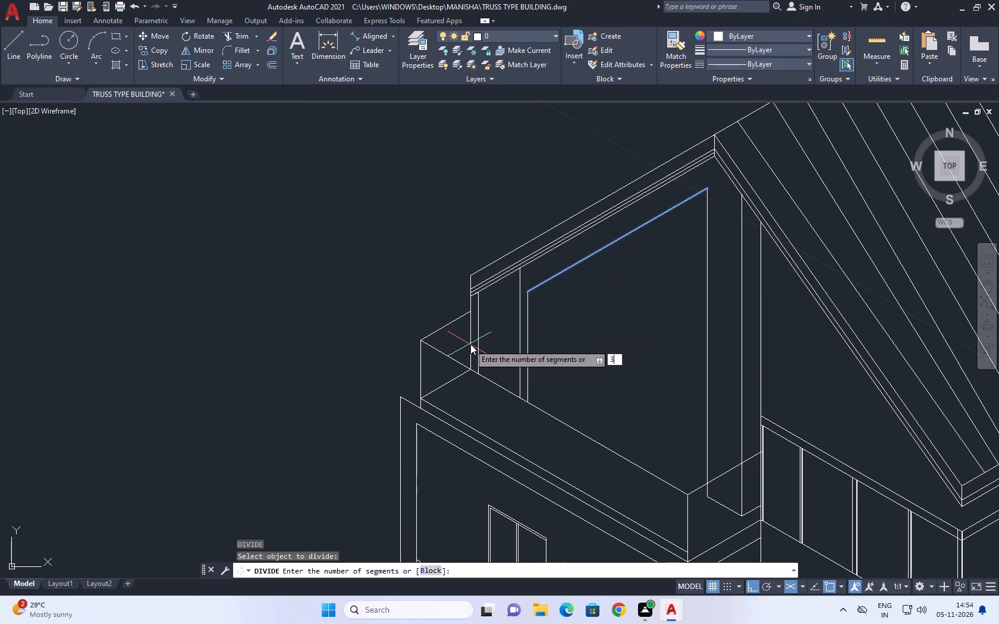
{"action": "key", "text": "space"}
Draw two vertical lines from the division points on the opening's top edge down past the terrace floor edge.
{"action": "key", "text": "l"}
{"action": "key", "text": "space"}
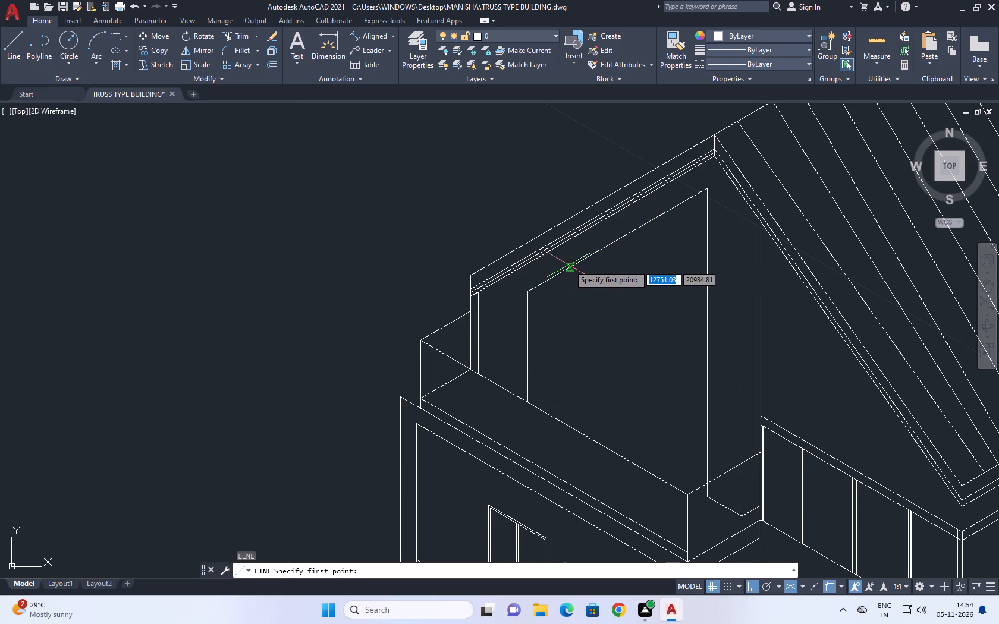
{"action": "left_click", "coordinate": [588, 257]}
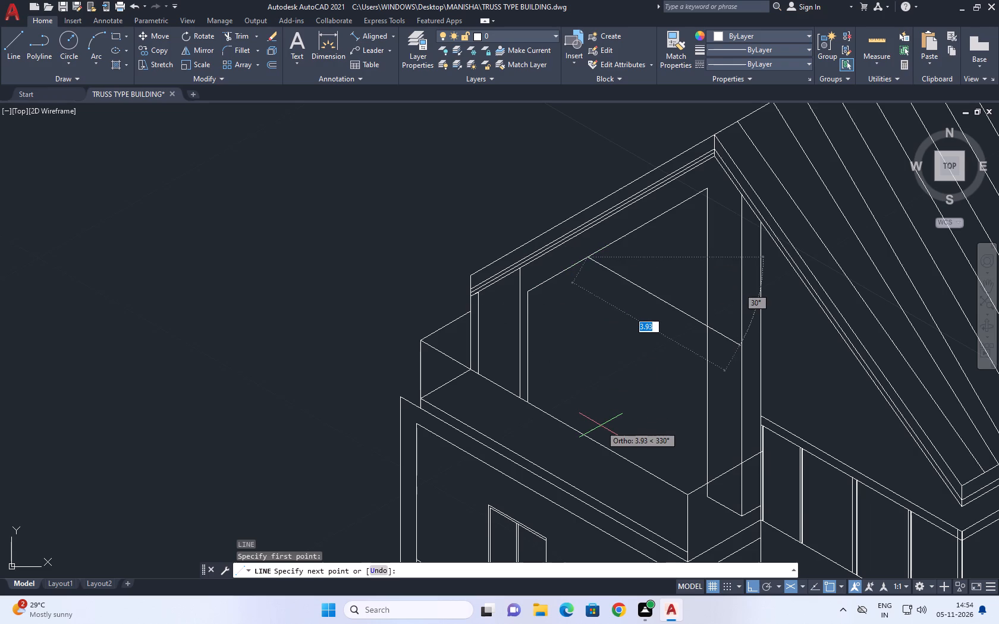
{"action": "key", "text": "F5"}
{"action": "left_click", "coordinate": [586, 463]}
{"action": "key", "text": "space"}
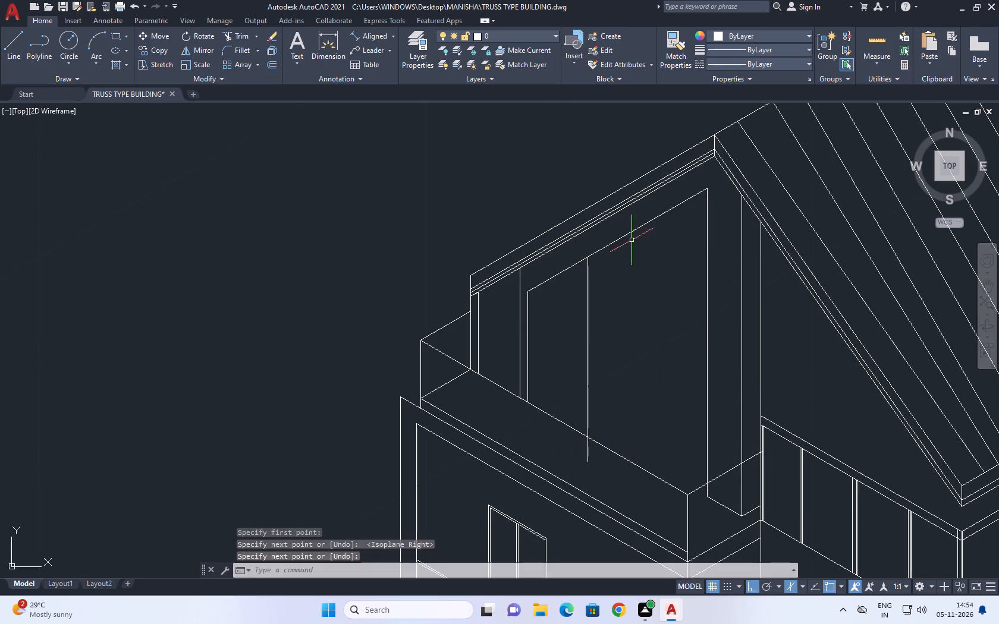
{"action": "key", "text": "space"}
{"action": "left_click", "coordinate": [651, 220]}
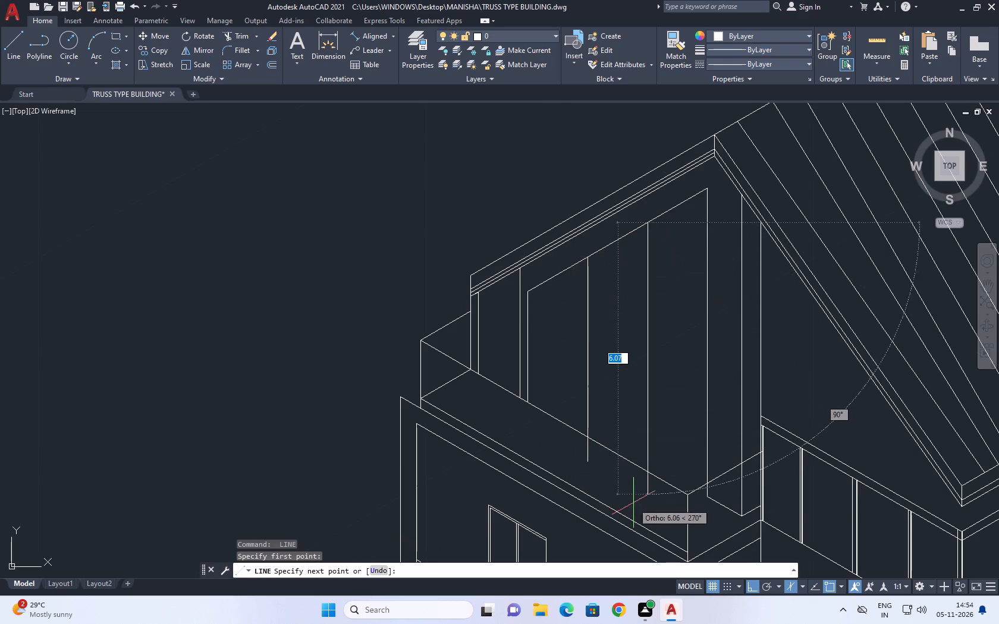
{"action": "left_click", "coordinate": [654, 496]}
{"action": "key", "text": "space"}
Trim both new vertical lines where they extend below the terrace floor edge.
{"action": "type", "text": "TR"}
{"action": "key", "text": "space"}
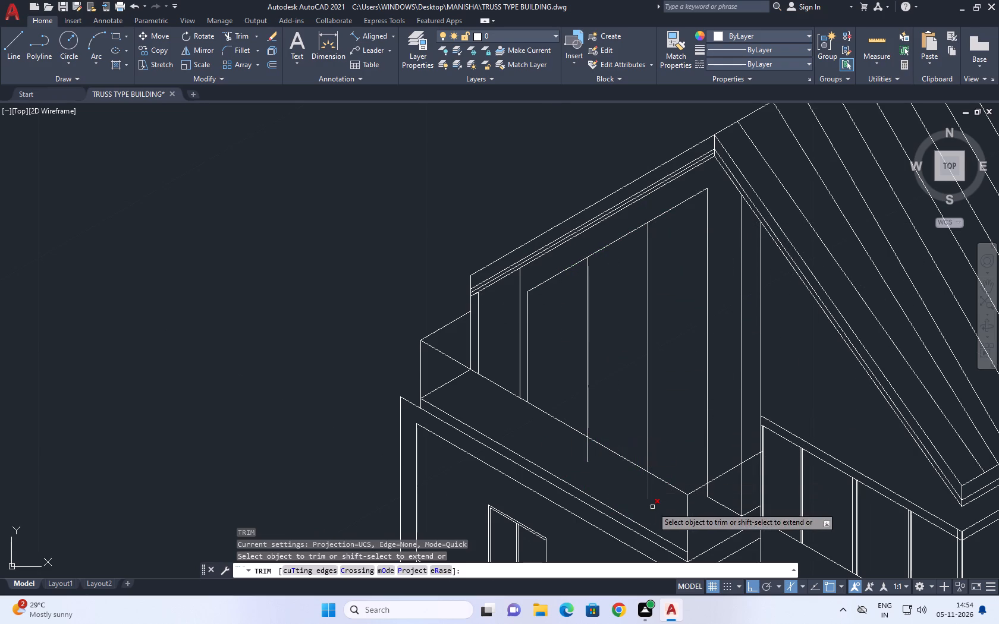
{"action": "left_click", "coordinate": [661, 494]}
{"action": "left_click", "coordinate": [579, 447]}
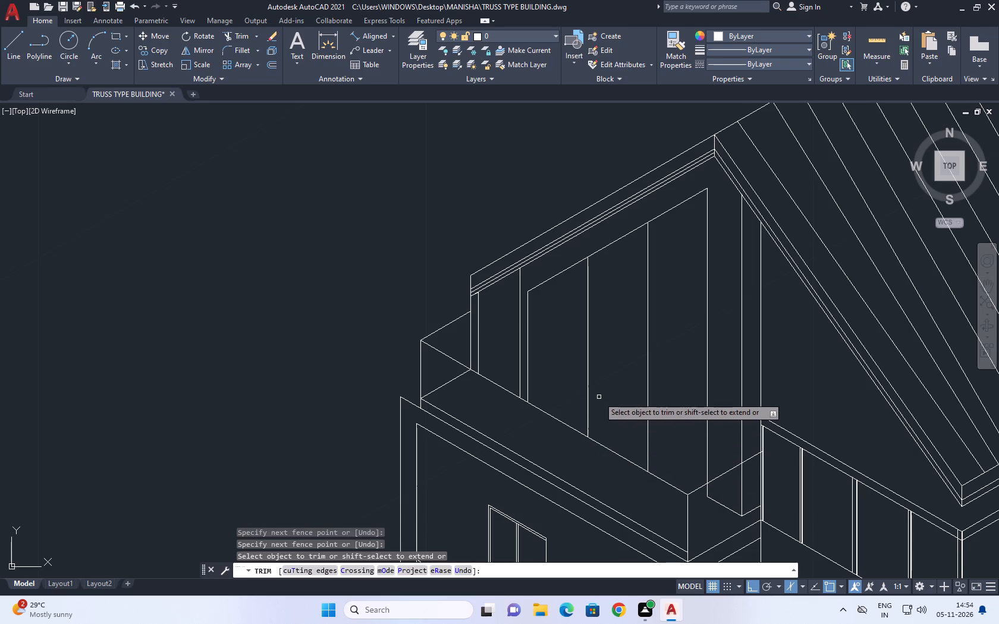
{"action": "key", "text": "space"}
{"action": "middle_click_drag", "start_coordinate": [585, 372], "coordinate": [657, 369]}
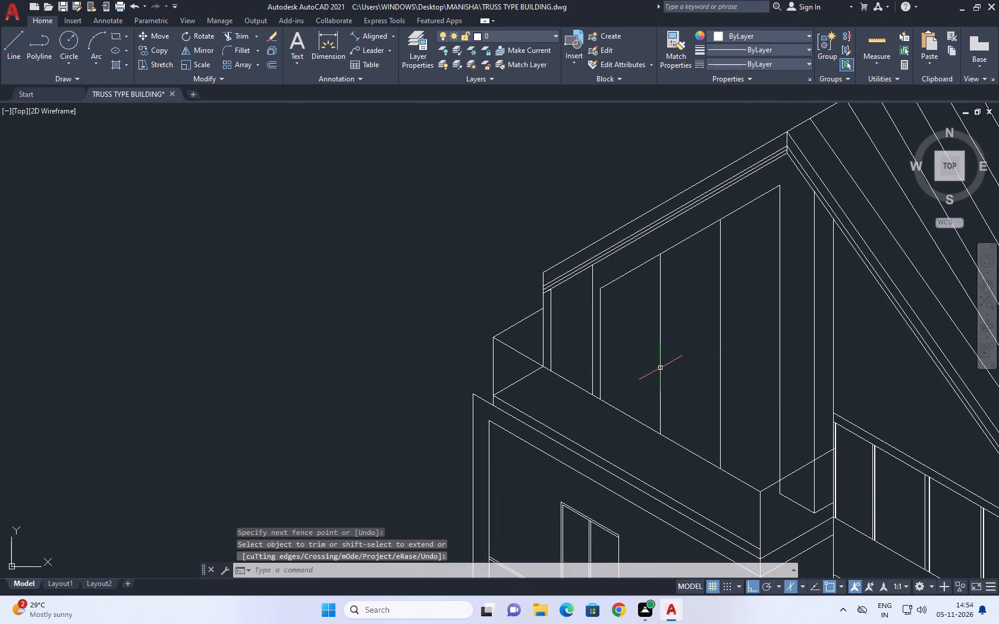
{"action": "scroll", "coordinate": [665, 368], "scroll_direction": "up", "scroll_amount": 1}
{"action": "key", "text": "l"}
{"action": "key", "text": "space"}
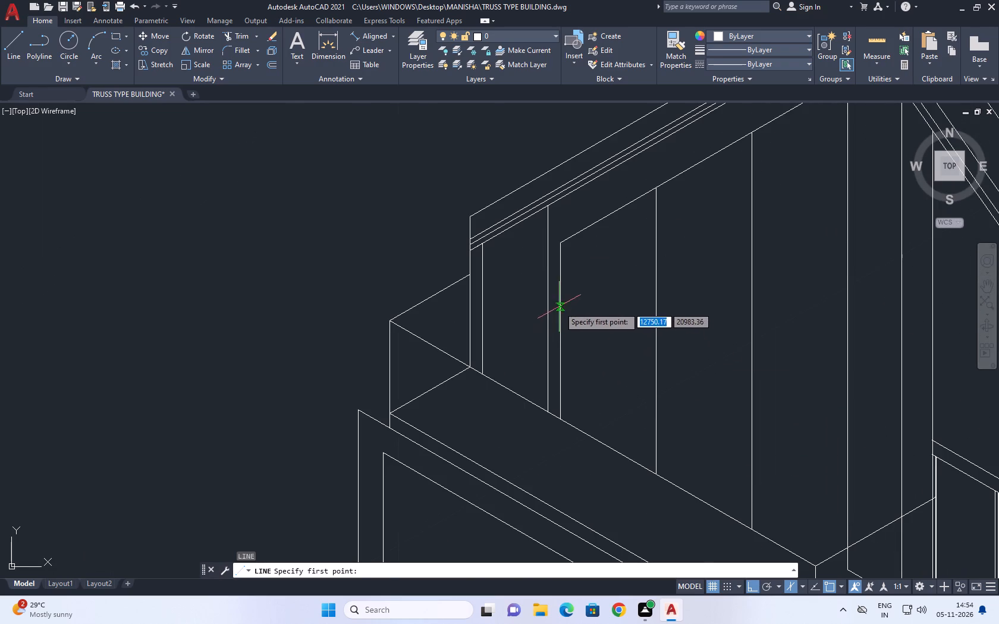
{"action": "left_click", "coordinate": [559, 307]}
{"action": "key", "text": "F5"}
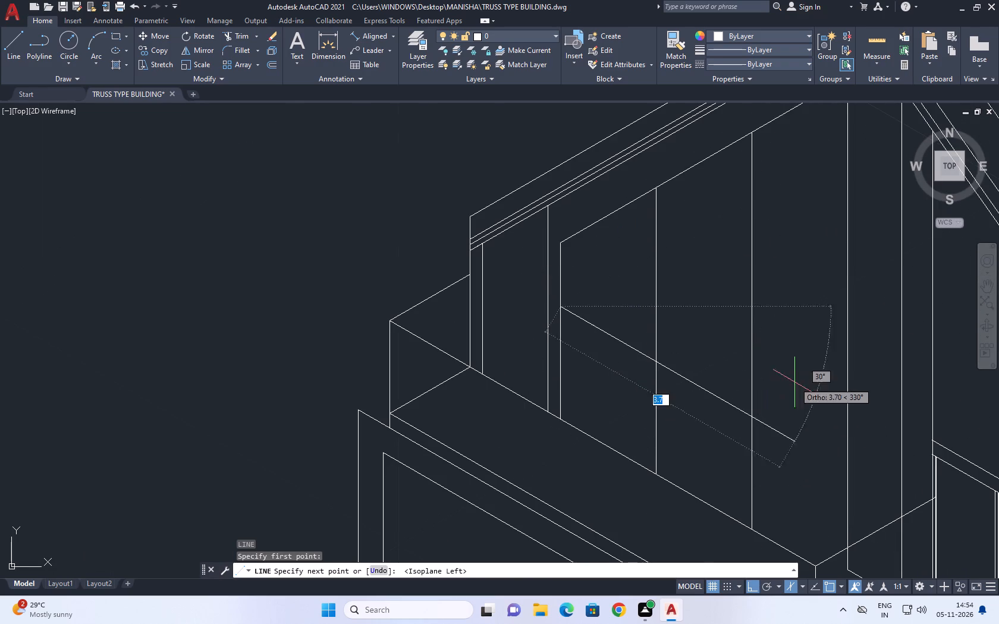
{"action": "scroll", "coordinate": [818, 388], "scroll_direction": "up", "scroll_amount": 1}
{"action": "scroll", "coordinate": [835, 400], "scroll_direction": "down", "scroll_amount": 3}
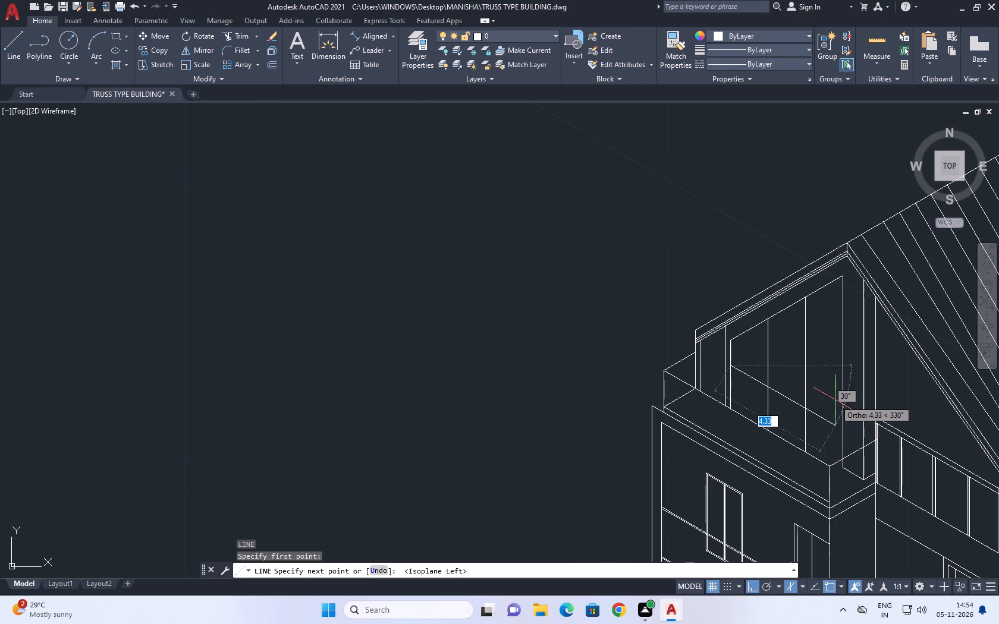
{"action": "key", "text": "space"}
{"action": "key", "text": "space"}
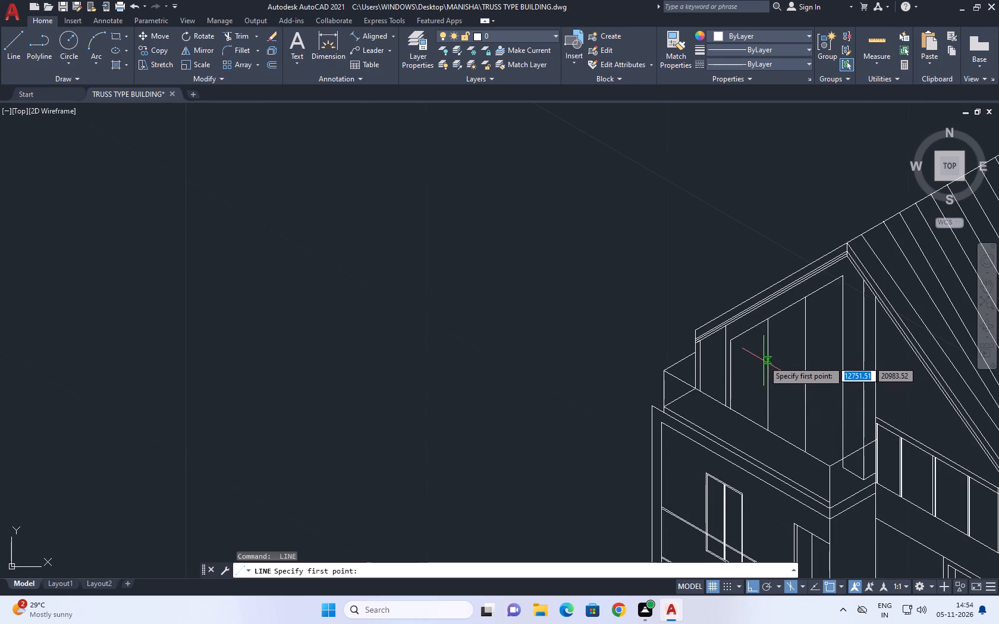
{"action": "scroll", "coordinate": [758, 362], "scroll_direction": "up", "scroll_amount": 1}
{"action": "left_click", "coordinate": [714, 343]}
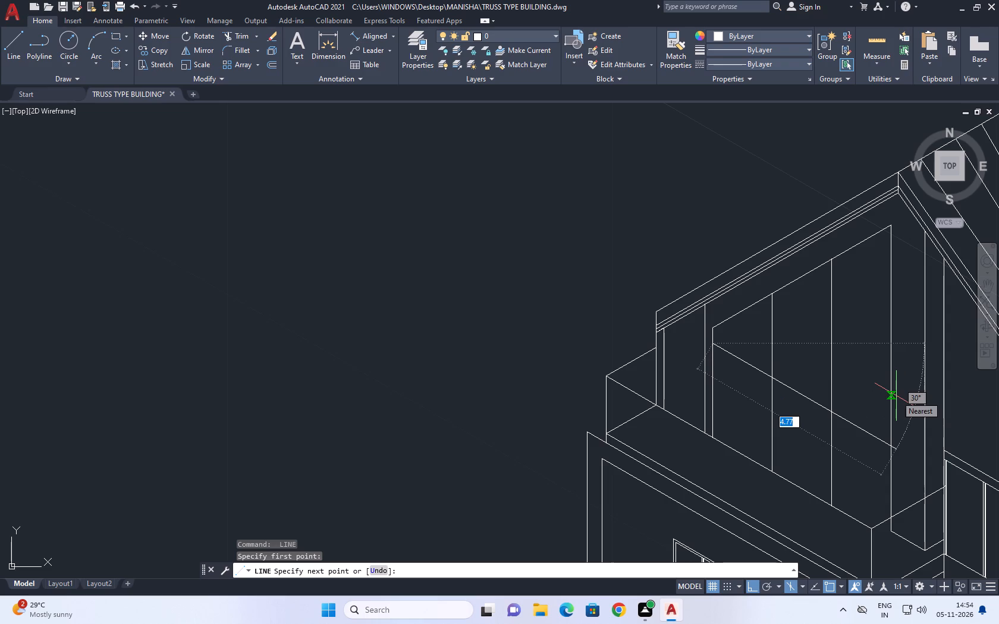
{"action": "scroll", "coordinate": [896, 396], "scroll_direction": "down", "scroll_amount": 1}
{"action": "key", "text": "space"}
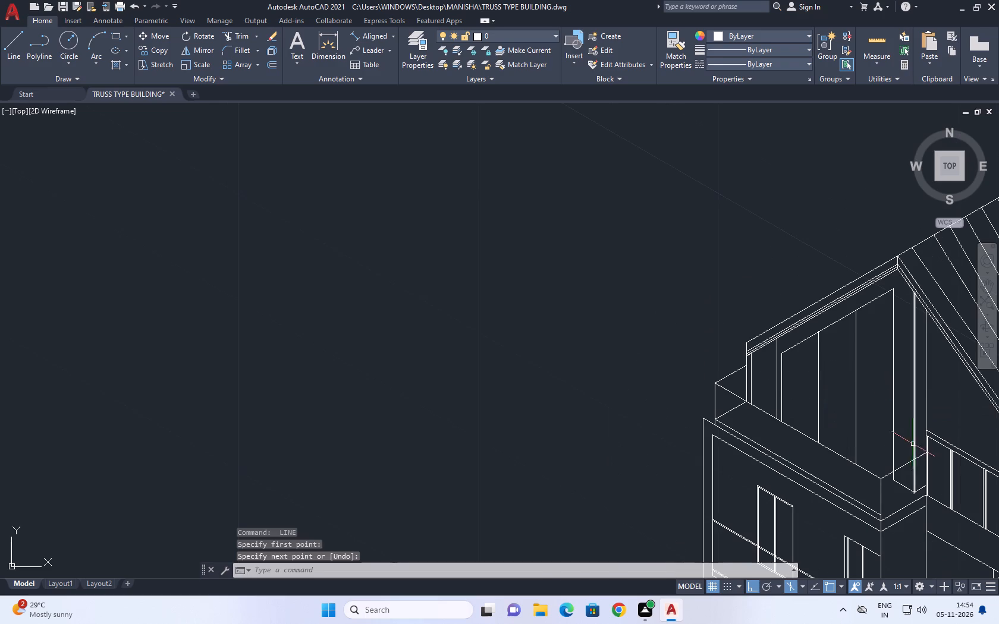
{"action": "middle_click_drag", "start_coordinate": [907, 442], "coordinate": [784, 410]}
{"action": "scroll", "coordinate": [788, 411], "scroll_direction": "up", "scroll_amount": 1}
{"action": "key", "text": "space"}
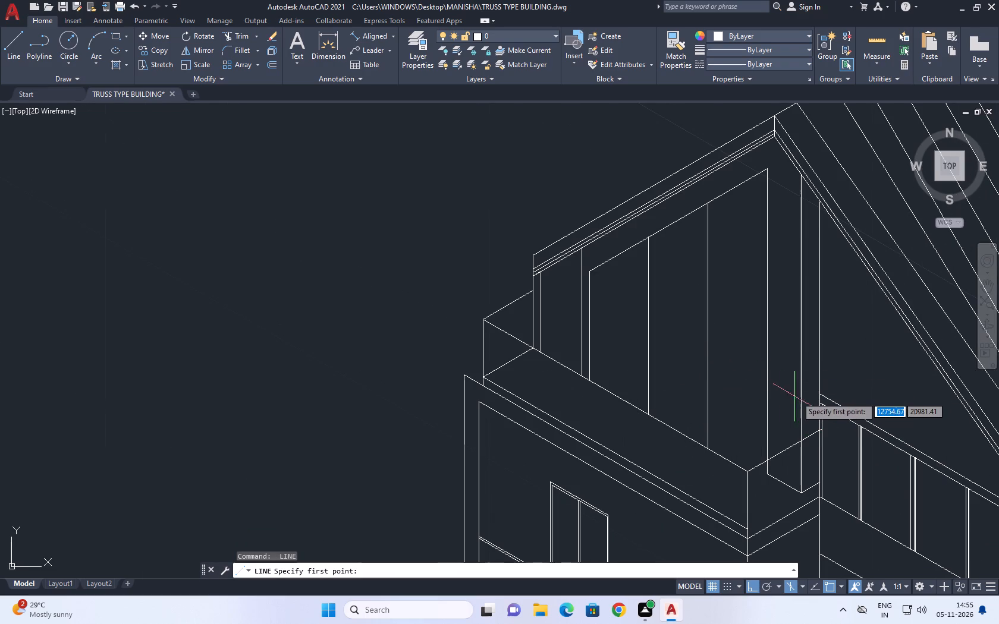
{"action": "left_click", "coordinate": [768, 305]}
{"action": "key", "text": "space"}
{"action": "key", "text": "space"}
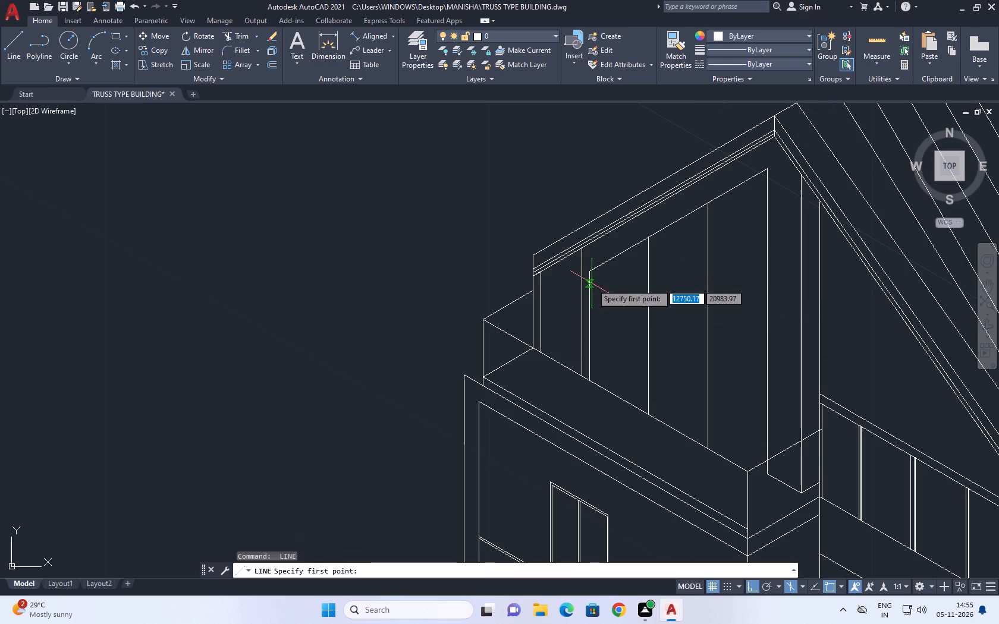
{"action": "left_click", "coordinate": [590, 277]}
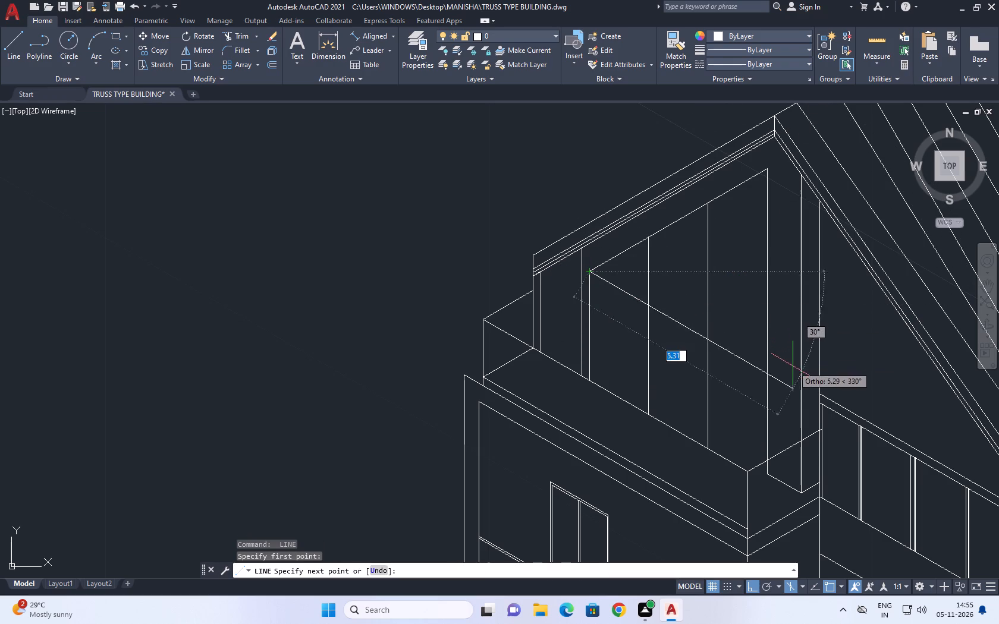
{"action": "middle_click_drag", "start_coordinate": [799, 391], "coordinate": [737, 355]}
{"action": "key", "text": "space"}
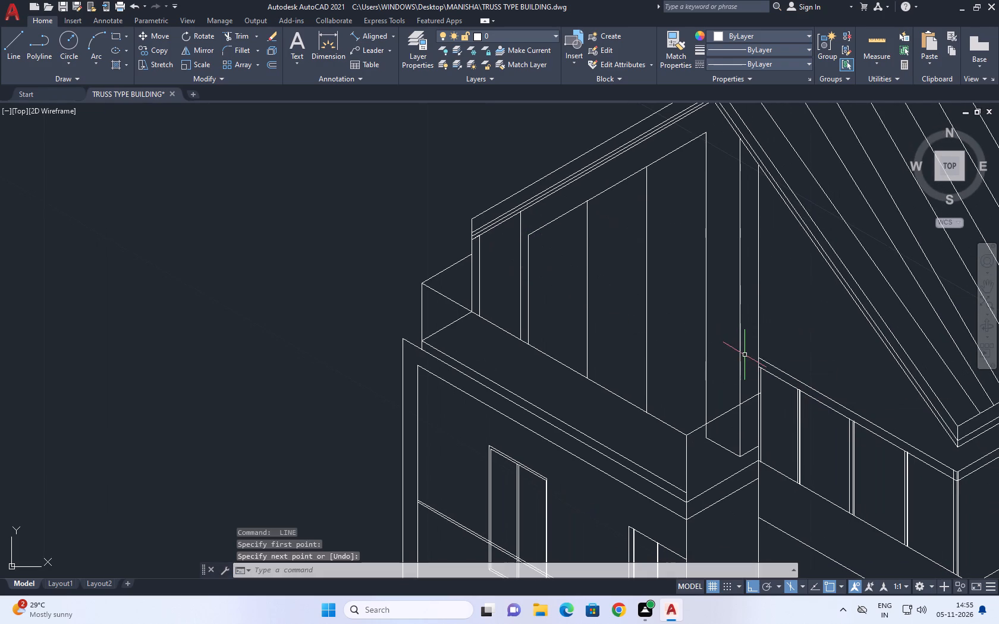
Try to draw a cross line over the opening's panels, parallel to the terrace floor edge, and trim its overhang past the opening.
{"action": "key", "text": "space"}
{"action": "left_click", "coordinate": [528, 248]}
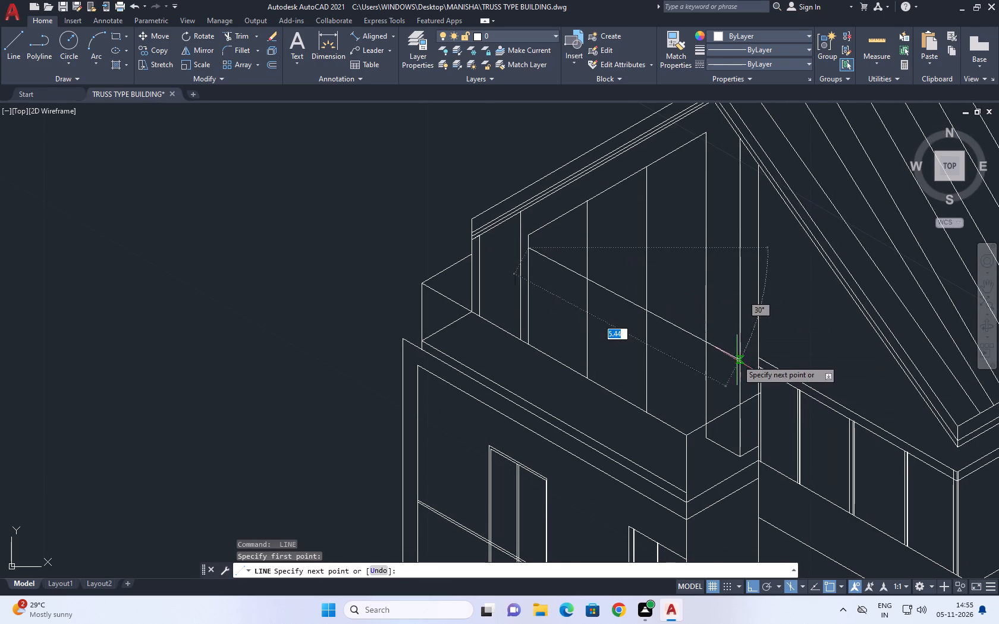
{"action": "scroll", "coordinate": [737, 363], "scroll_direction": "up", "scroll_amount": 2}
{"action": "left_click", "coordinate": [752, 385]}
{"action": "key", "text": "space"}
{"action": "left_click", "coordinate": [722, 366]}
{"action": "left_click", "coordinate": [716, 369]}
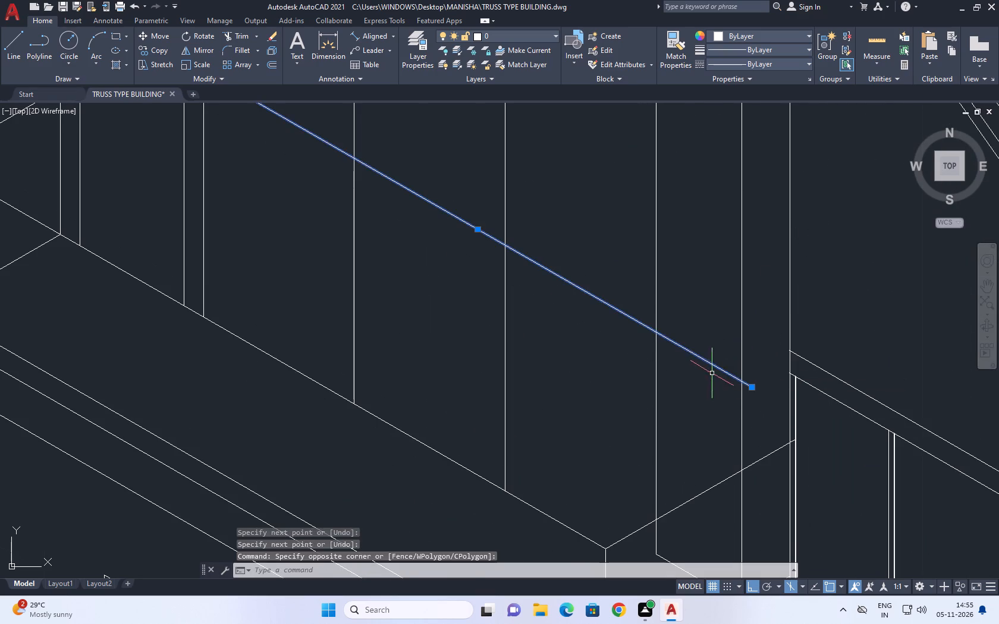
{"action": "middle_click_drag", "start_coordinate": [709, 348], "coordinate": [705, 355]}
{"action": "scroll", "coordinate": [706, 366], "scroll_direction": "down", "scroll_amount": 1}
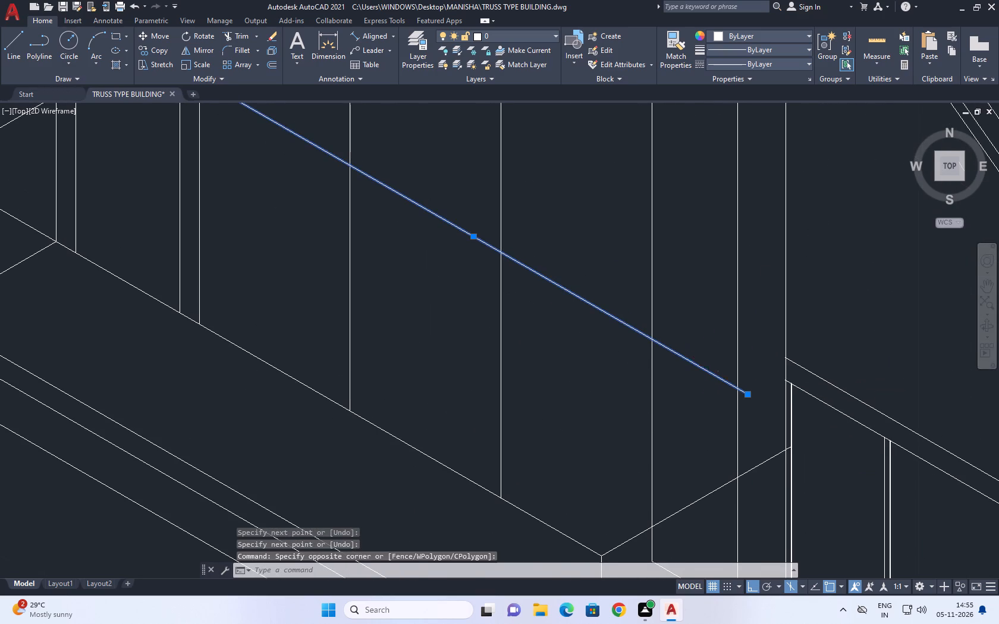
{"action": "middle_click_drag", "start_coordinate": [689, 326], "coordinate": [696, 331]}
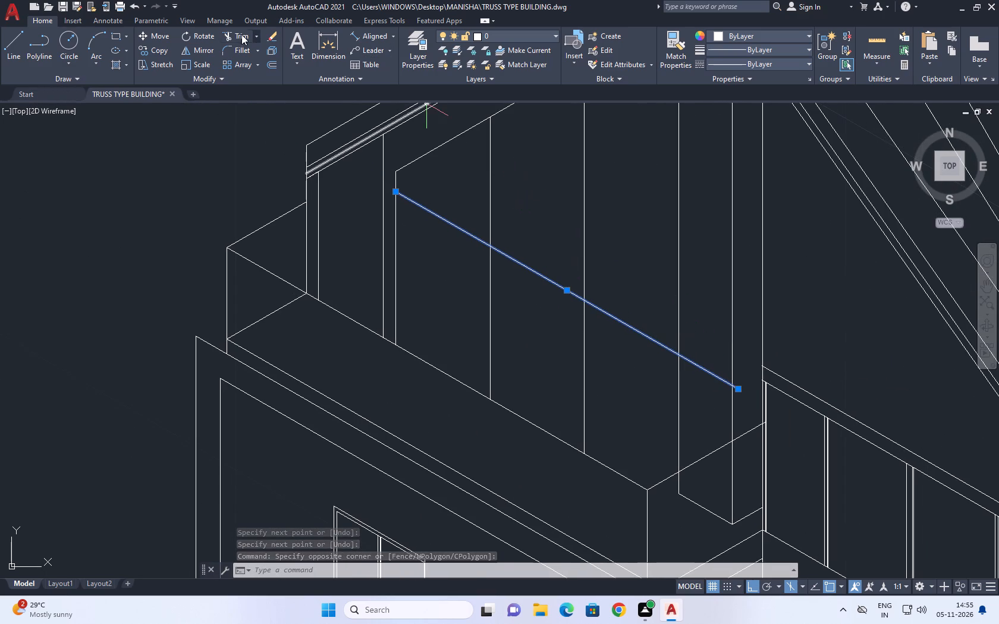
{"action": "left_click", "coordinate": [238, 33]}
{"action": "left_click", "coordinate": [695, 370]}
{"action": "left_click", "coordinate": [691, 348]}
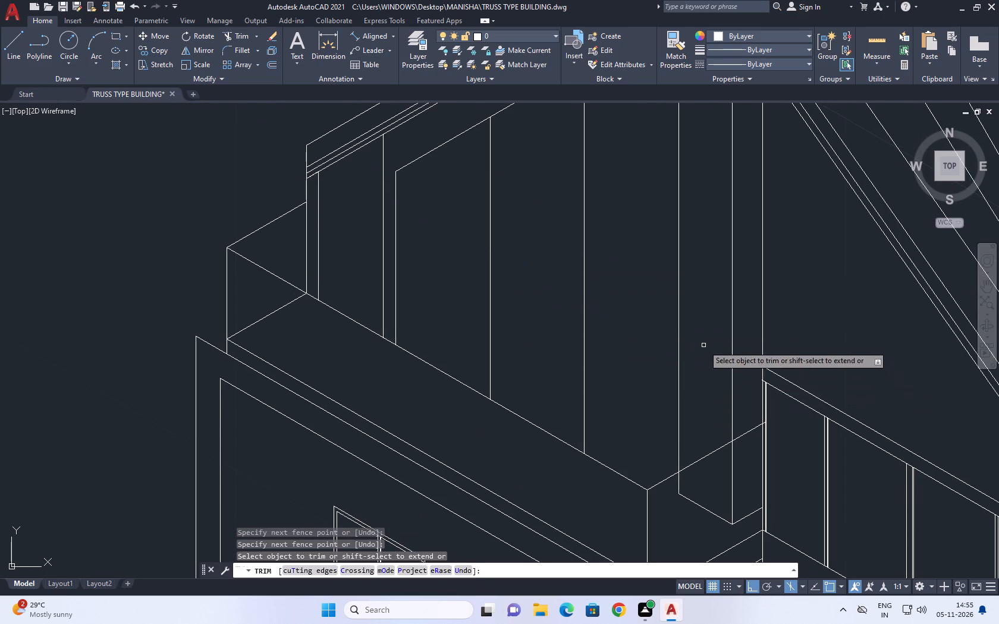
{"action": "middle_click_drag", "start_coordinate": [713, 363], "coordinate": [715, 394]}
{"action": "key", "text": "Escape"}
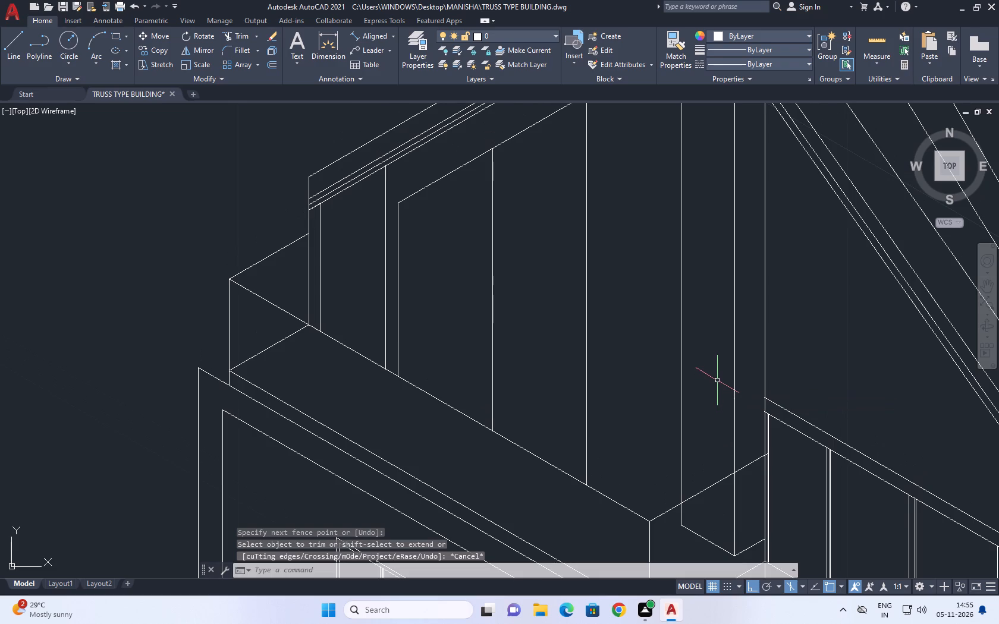
Draw a cross line over the opening's three panels, parallel to the terrace floor edge, and trim its overhang beyond the far vertical edge.
{"action": "key", "text": "l"}
{"action": "key", "text": "space"}
{"action": "left_click", "coordinate": [402, 239]}
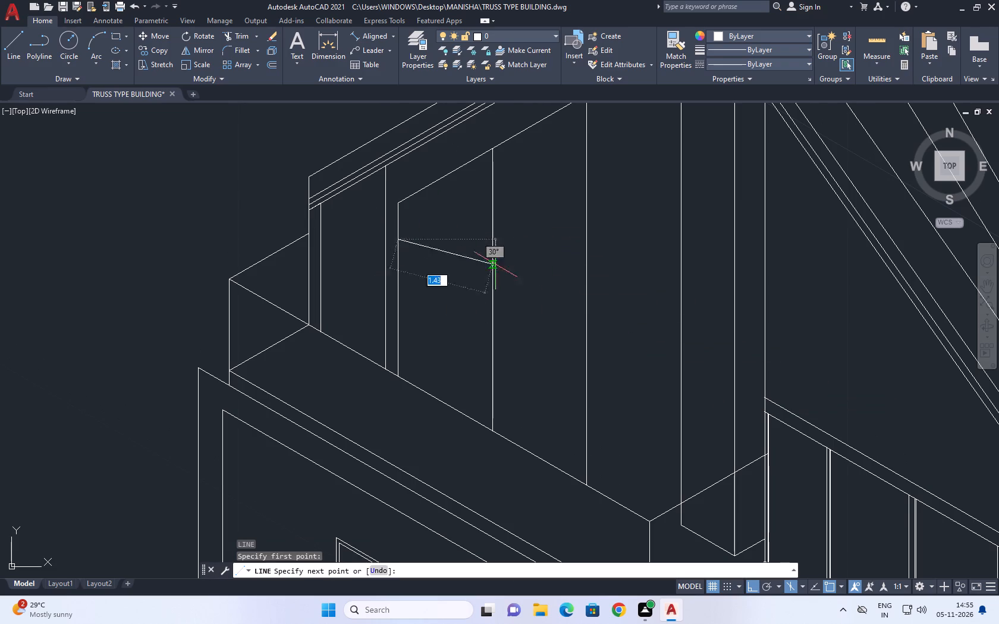
{"action": "left_click", "coordinate": [690, 410]}
{"action": "key", "text": "space"}
{"action": "key", "text": "t"}
{"action": "key", "text": "r"}
{"action": "key", "text": "space"}
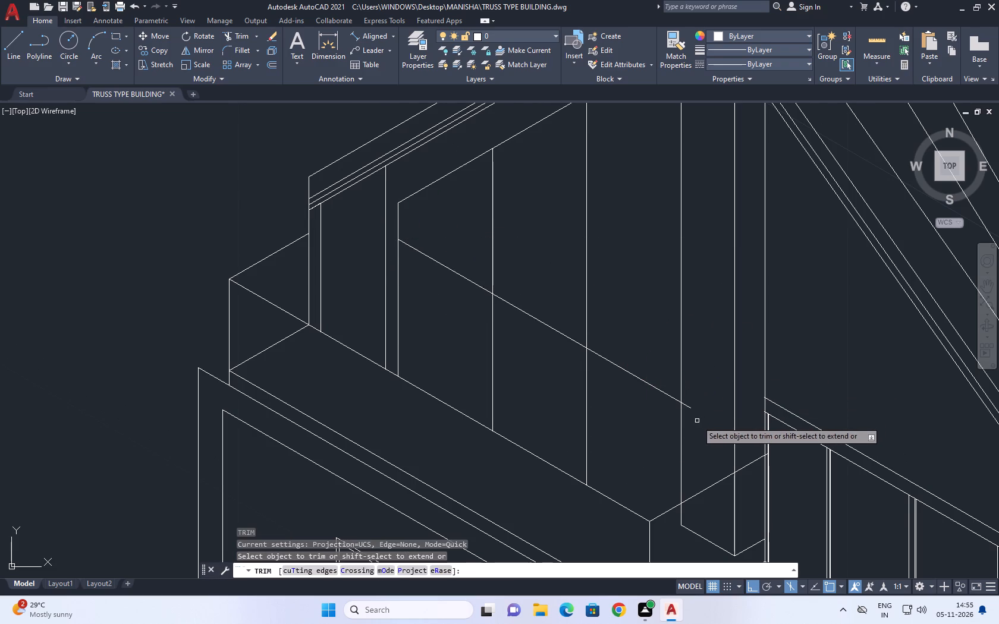
{"action": "left_click", "coordinate": [690, 406]}
{"action": "key", "text": "space"}
Copy the new cross line a short distance straight up to form a band across the panels.
{"action": "left_click", "coordinate": [662, 377]}
{"action": "left_click", "coordinate": [646, 390]}
{"action": "middle_click_drag", "start_coordinate": [625, 338], "coordinate": [632, 364]}
{"action": "scroll", "coordinate": [629, 351], "scroll_direction": "up", "scroll_amount": 1}
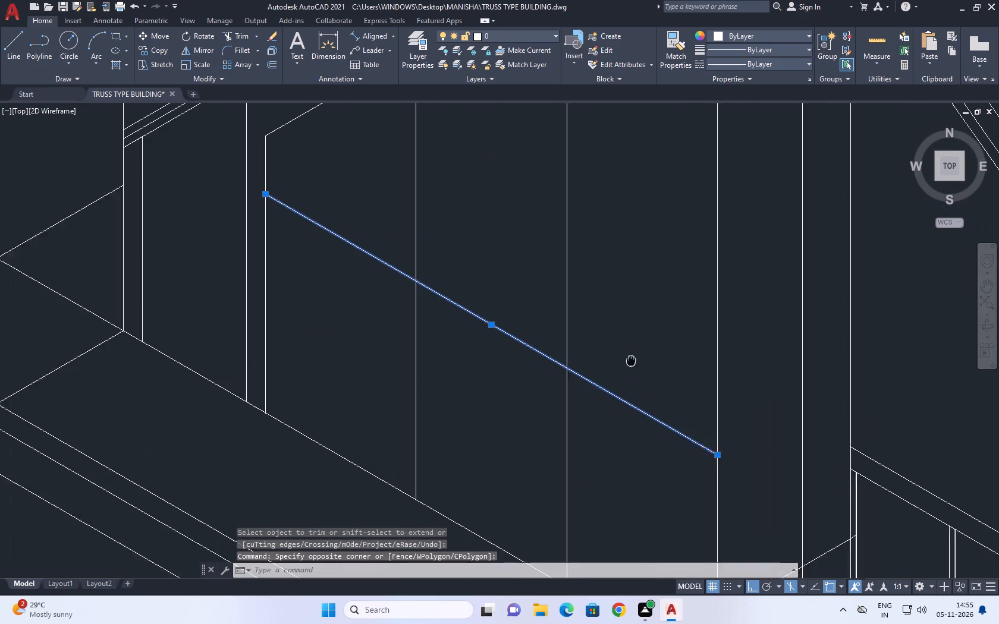
{"action": "middle_click_drag", "start_coordinate": [632, 364], "coordinate": [633, 368]}
{"action": "type", "text": "CO"}
{"action": "key", "text": "space"}
{"action": "left_click", "coordinate": [632, 368]}
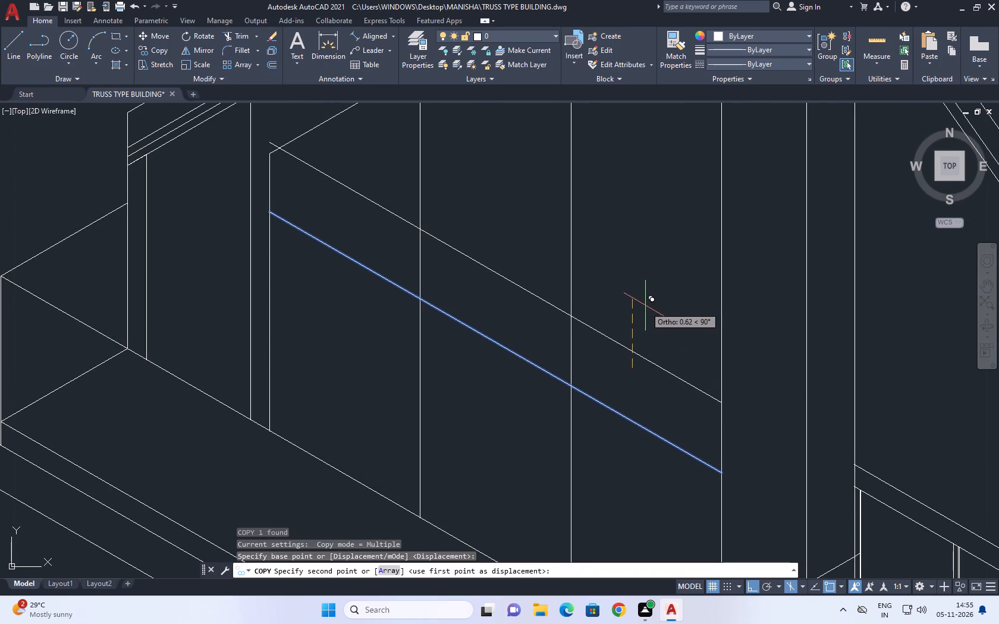
{"action": "left_click", "coordinate": [637, 337]}
{"action": "key", "text": "space"}
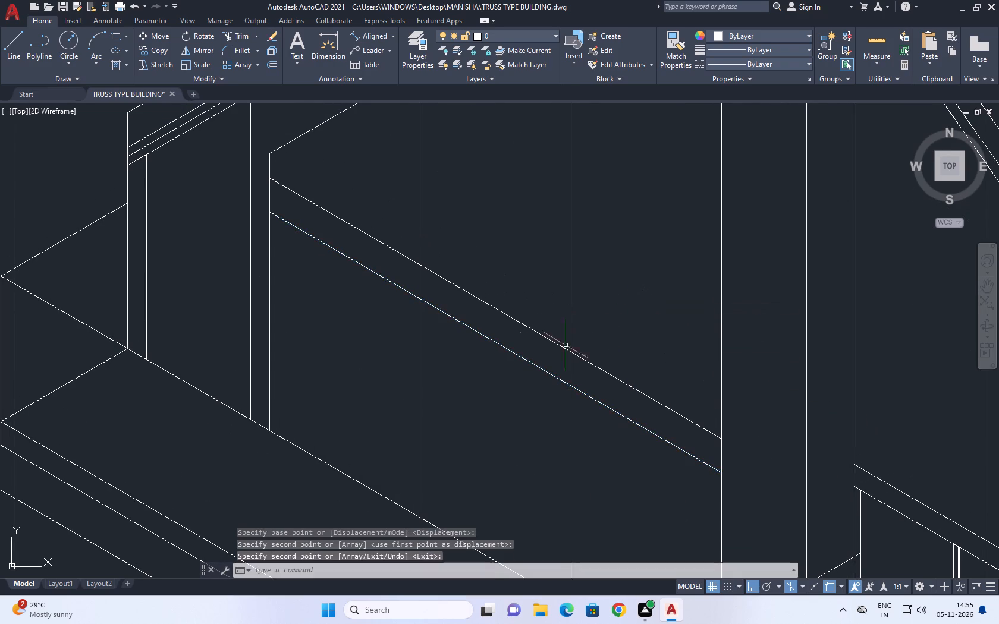
Trim the two vertical panel dividers where they pass between the two parallel cross lines.
{"action": "middle_click_drag", "start_coordinate": [544, 350], "coordinate": [575, 374]}
{"action": "key", "text": "t"}
{"action": "type", "text": "R"}
{"action": "key", "text": "space"}
{"action": "left_click_drag", "start_coordinate": [612, 402], "coordinate": [602, 399]}
{"action": "left_click", "coordinate": [435, 297]}
{"action": "key", "text": "space"}
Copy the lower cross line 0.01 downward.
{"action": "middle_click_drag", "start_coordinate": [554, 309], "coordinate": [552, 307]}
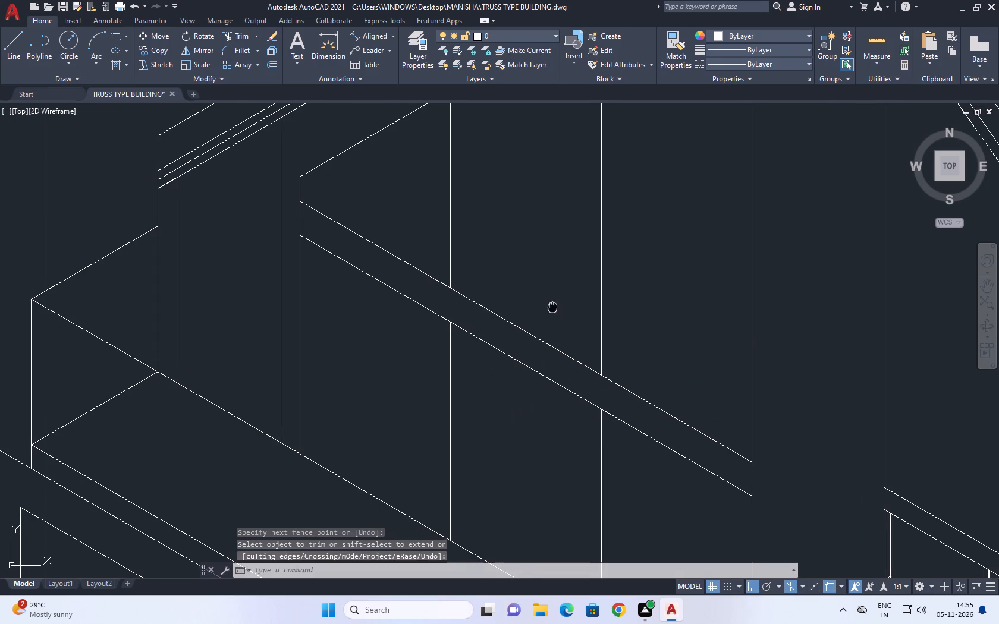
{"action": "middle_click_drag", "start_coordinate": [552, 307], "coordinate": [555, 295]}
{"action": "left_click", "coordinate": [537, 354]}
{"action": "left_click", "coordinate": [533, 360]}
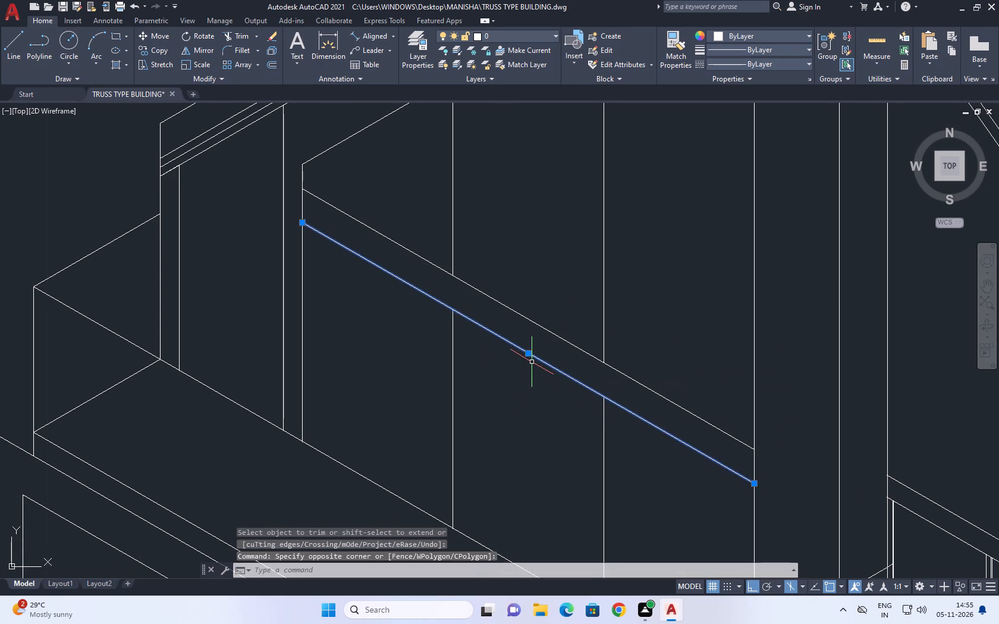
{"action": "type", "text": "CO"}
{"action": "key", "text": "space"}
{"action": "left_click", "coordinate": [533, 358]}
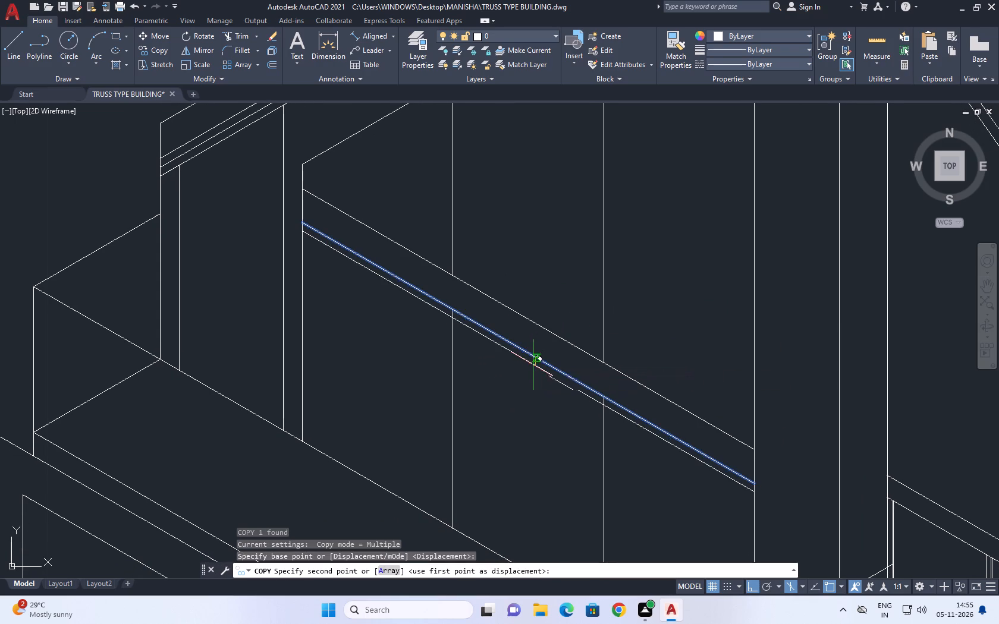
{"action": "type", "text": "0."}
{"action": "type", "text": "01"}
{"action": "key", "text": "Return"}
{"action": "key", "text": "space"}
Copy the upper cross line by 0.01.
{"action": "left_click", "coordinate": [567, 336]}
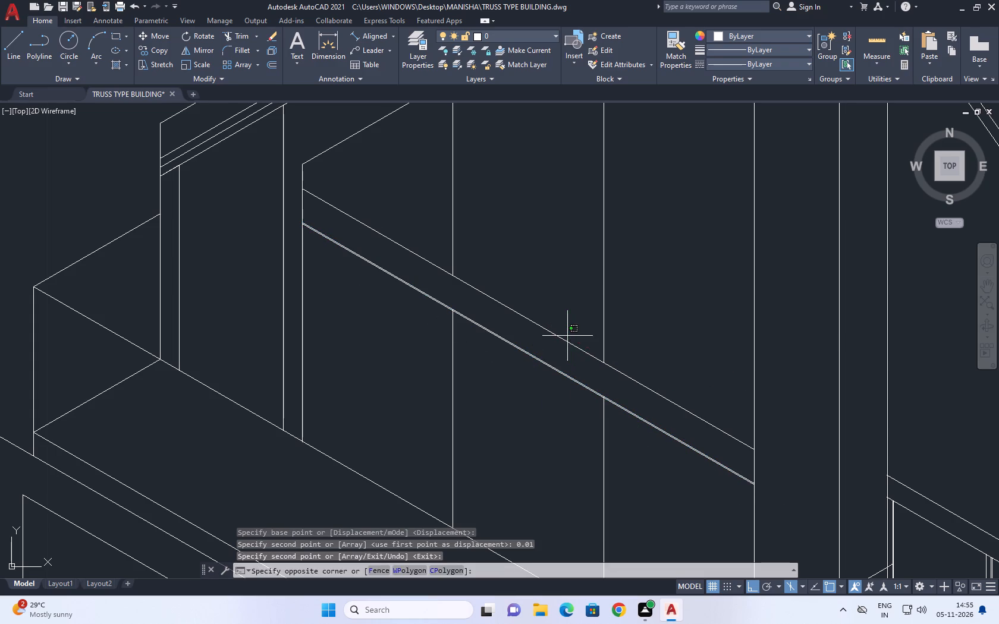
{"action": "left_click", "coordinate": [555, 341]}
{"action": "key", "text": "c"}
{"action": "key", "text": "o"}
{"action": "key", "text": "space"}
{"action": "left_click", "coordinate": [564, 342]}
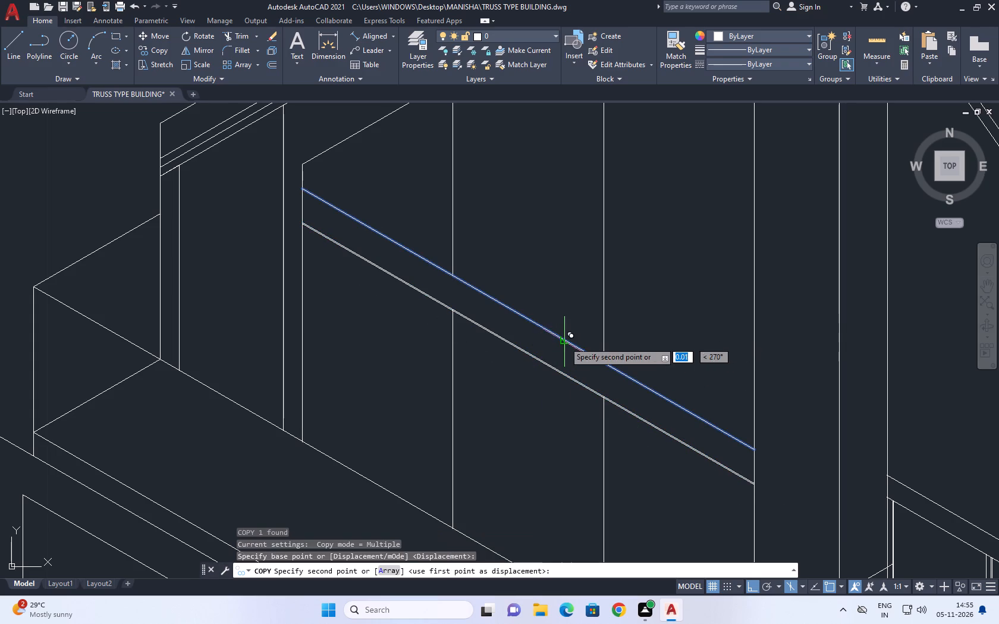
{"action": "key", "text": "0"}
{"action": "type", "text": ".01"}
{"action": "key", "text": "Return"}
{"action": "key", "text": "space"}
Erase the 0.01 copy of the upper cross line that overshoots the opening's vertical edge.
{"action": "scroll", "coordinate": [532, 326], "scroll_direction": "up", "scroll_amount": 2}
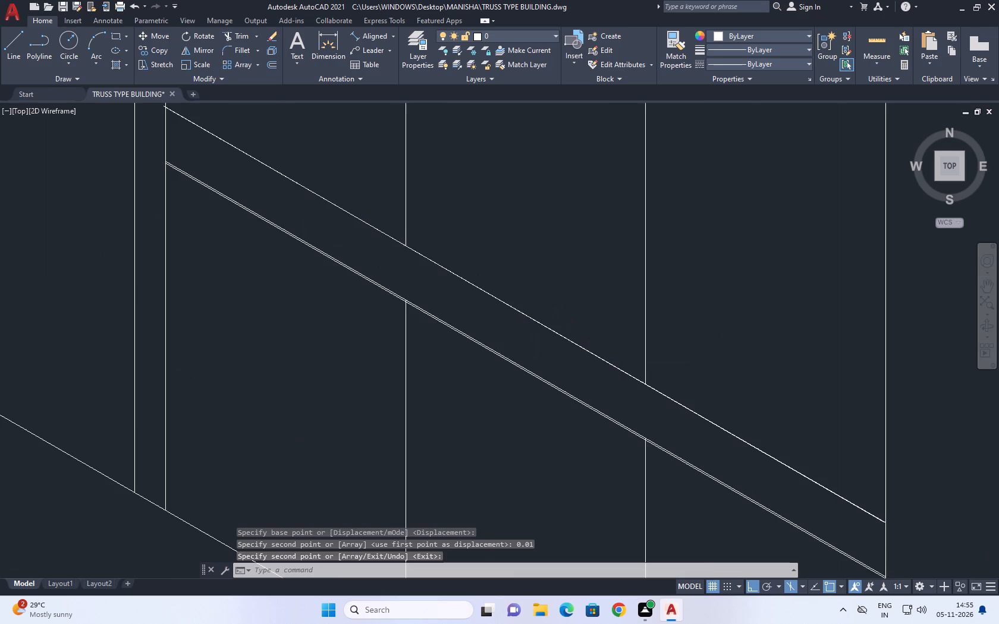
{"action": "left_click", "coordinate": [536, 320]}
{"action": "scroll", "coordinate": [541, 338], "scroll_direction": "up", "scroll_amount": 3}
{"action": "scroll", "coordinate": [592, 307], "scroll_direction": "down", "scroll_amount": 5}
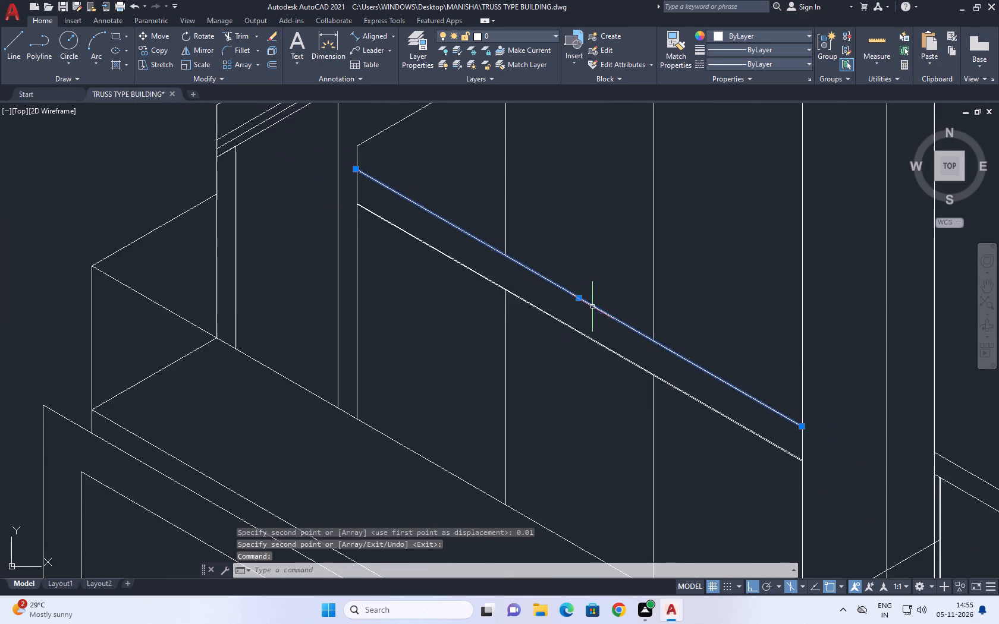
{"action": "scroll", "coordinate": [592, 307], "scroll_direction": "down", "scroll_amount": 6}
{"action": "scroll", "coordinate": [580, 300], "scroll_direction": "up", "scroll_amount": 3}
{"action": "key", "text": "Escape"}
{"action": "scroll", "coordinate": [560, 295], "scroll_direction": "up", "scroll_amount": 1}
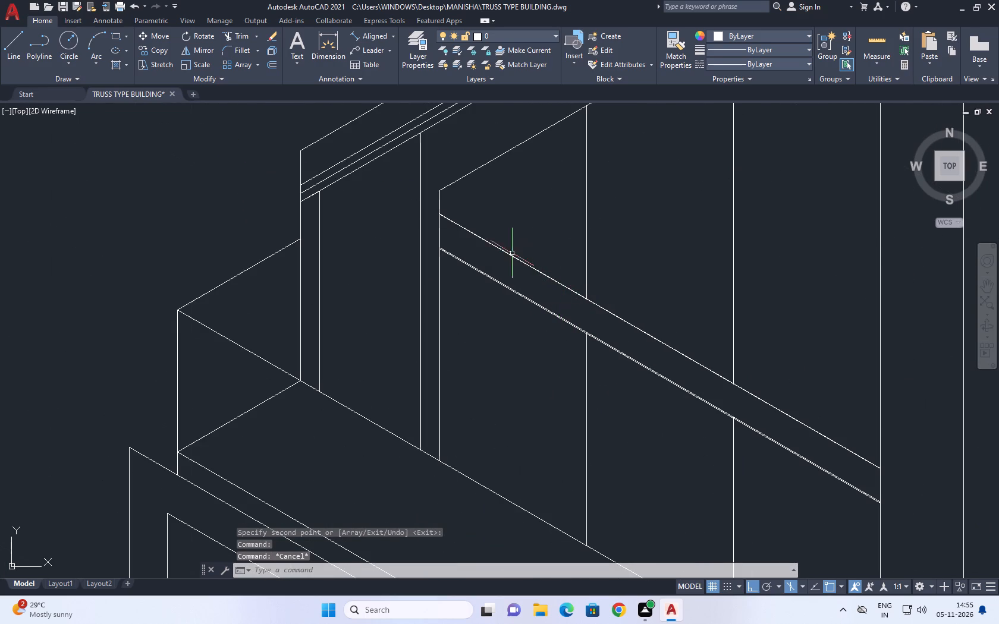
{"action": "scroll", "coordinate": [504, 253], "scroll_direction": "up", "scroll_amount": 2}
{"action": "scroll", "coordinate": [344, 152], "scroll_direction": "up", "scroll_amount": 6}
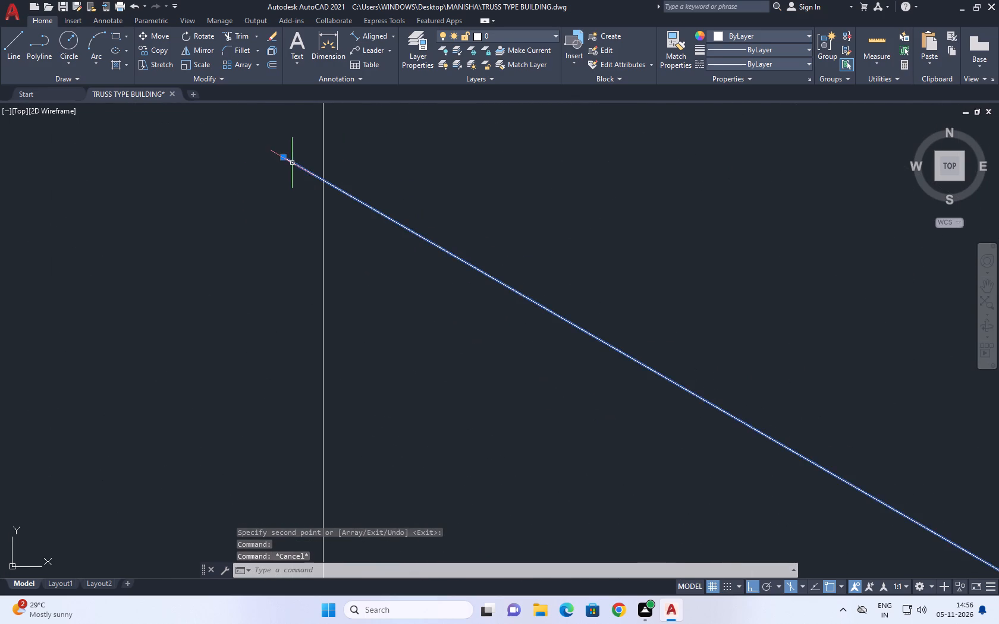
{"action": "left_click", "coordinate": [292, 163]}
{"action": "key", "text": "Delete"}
Copy the upper cross line 0.02 straight up.
{"action": "scroll", "coordinate": [366, 253], "scroll_direction": "down", "scroll_amount": 4}
{"action": "left_click", "coordinate": [436, 267]}
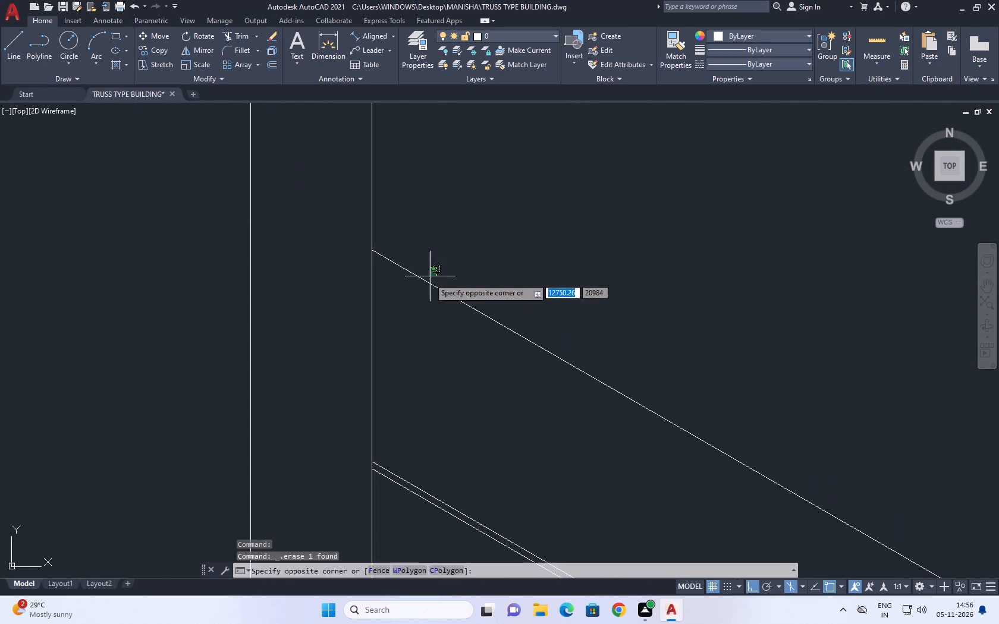
{"action": "left_click", "coordinate": [419, 288]}
{"action": "middle_click_drag", "start_coordinate": [473, 307], "coordinate": [419, 319]}
{"action": "key", "text": "c"}
{"action": "key", "text": "o"}
{"action": "key", "text": "space"}
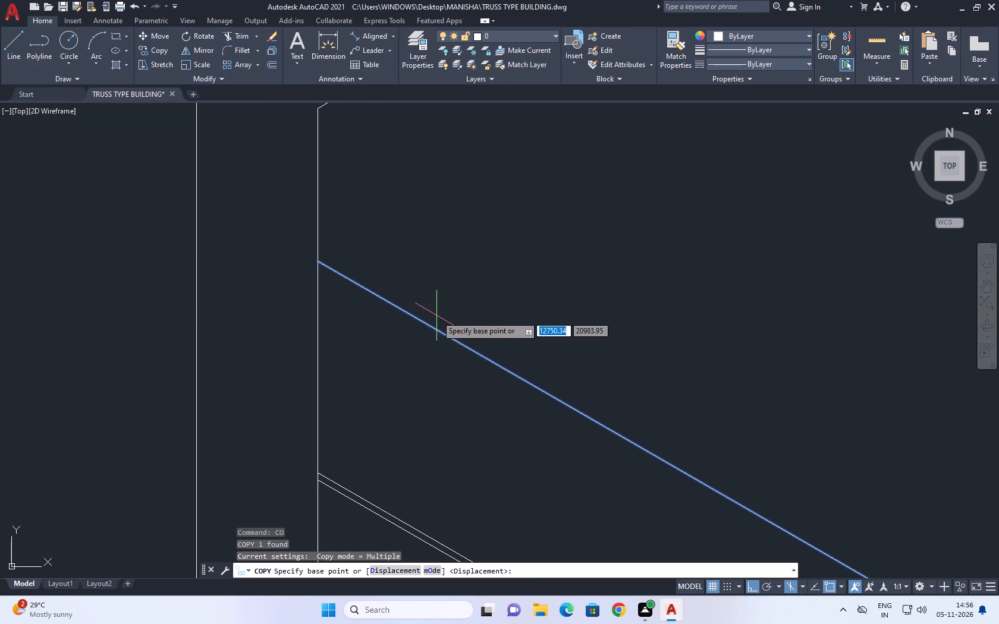
{"action": "left_click", "coordinate": [438, 326]}
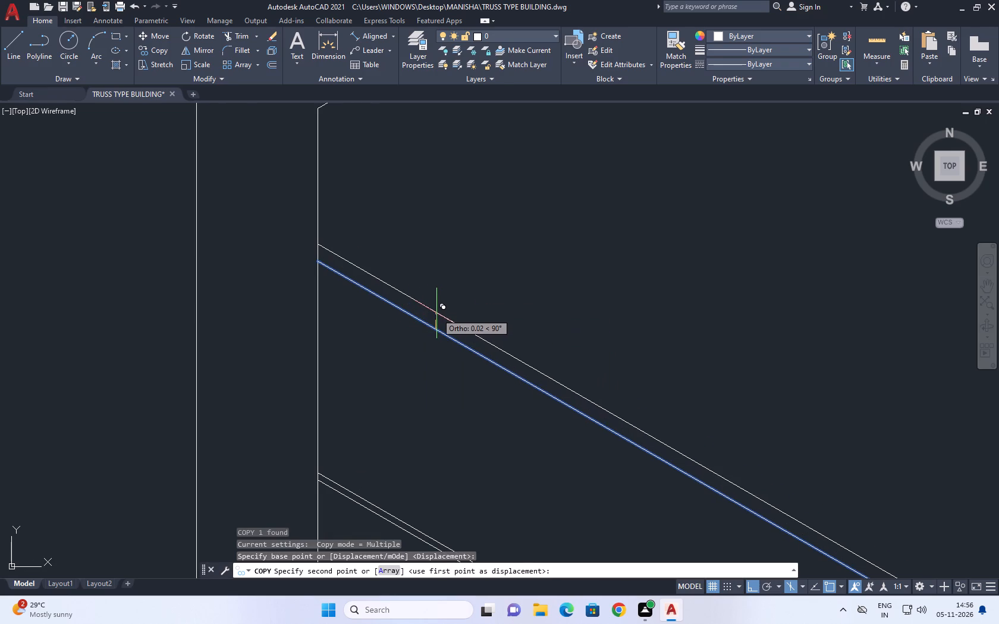
{"action": "key", "text": "0"}
{"action": "key", "text": "period"}
{"action": "type", "text": "02"}
{"action": "key", "text": "Return"}
{"action": "scroll", "coordinate": [475, 328], "scroll_direction": "down", "scroll_amount": 4}
{"action": "key", "text": "space"}
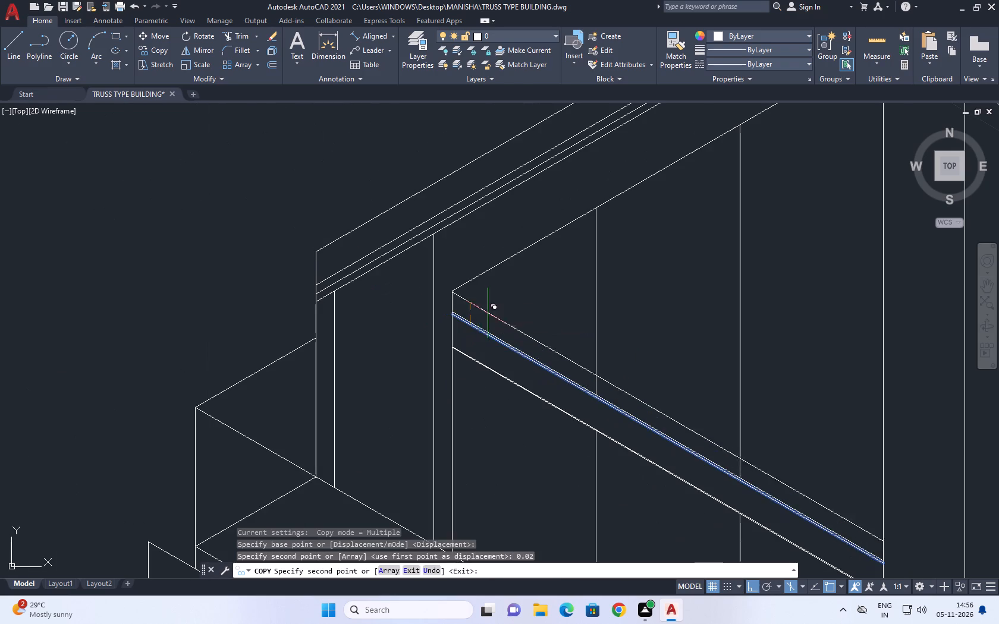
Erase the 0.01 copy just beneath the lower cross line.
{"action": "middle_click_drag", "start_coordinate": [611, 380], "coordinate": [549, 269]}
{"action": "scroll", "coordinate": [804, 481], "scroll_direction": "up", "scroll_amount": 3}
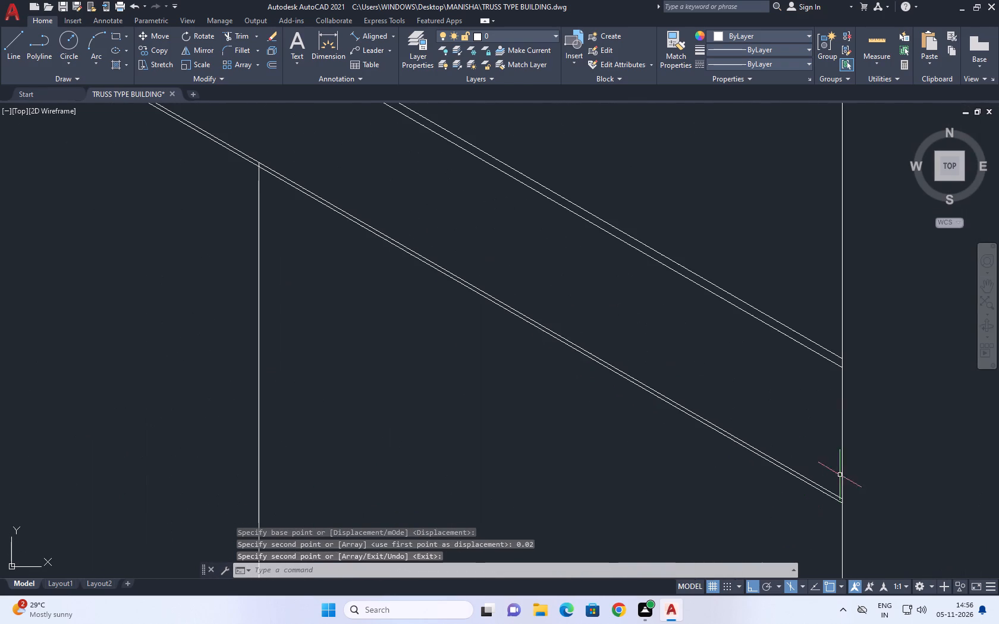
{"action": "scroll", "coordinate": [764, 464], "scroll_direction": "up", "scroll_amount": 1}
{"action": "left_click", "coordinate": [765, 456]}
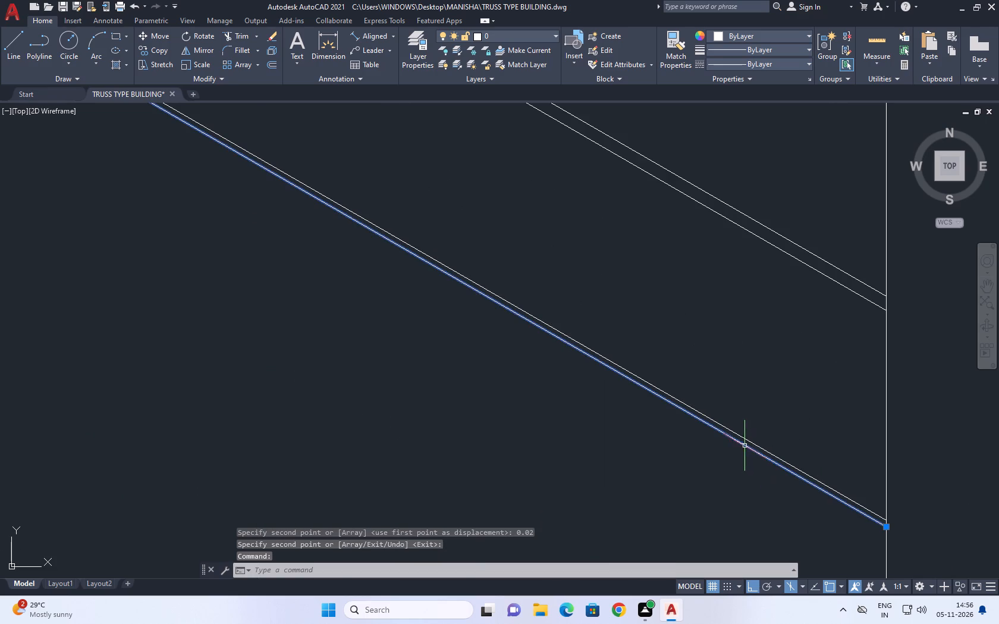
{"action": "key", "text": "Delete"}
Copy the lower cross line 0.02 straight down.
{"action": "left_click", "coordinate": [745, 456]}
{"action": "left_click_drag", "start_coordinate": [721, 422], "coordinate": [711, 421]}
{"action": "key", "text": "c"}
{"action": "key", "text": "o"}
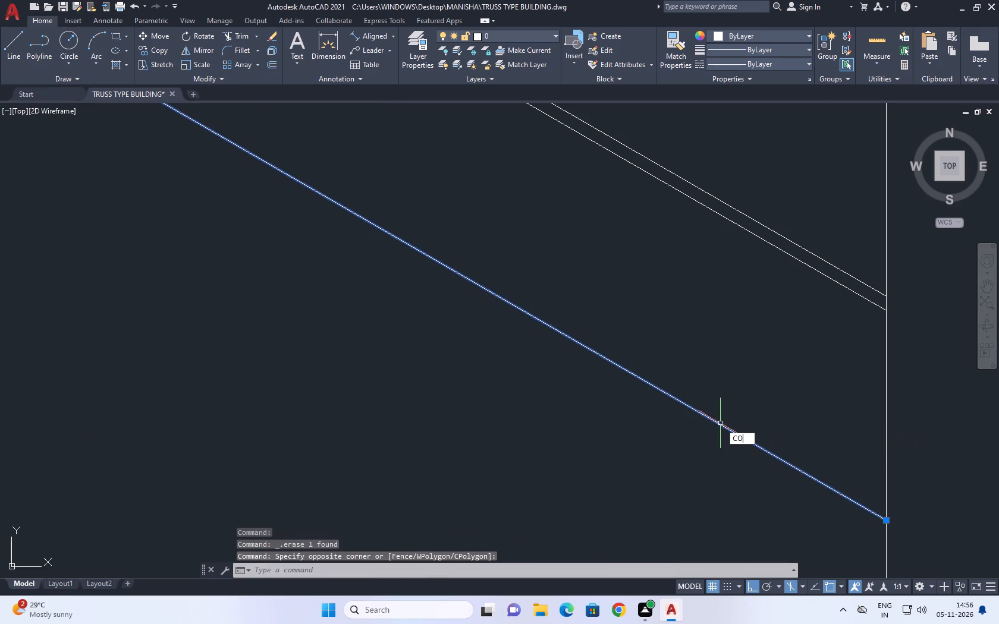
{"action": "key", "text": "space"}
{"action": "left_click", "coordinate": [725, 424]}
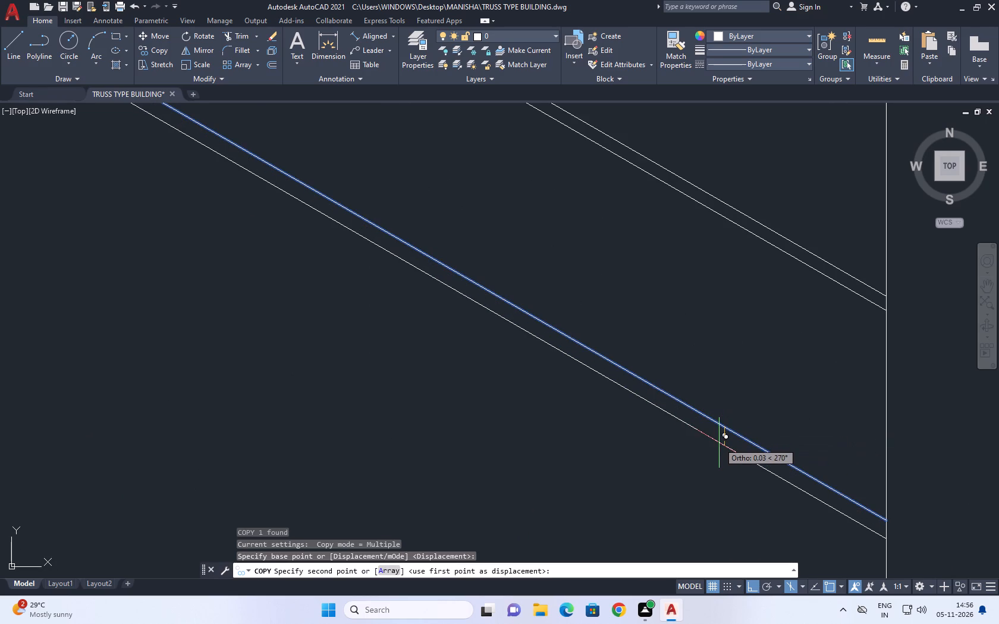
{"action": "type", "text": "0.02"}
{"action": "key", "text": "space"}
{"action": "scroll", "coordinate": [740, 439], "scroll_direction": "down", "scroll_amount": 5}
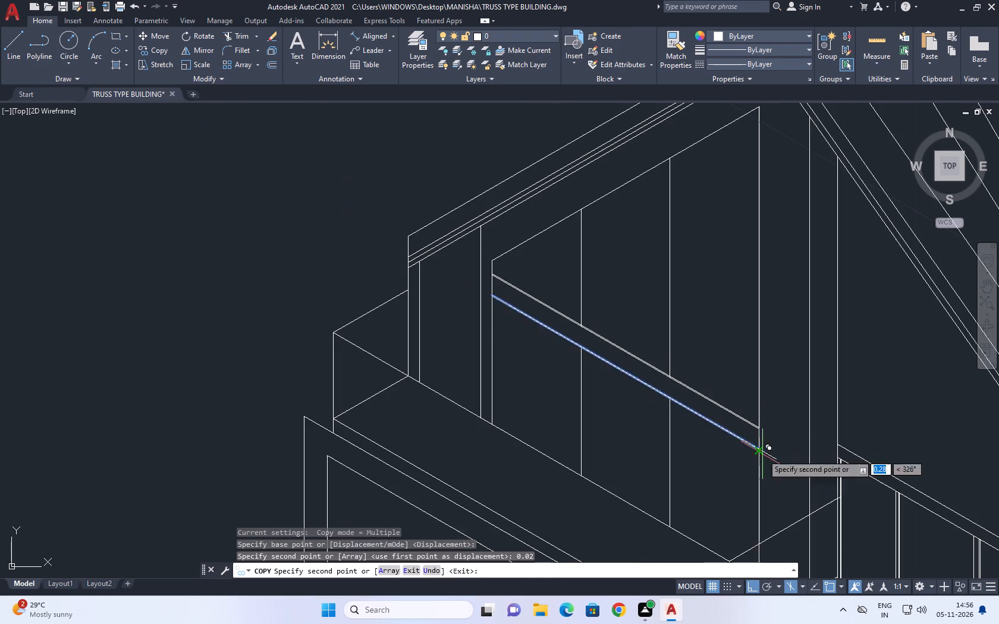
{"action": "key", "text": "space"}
Trim both vertical dividers' ends out of the narrow gap between the doubled lower cross lines.
{"action": "scroll", "coordinate": [583, 360], "scroll_direction": "up", "scroll_amount": 3}
{"action": "type", "text": "TR"}
{"action": "key", "text": "space"}
{"action": "scroll", "coordinate": [574, 320], "scroll_direction": "up", "scroll_amount": 3}
{"action": "left_click", "coordinate": [558, 302]}
{"action": "left_click", "coordinate": [539, 295]}
{"action": "scroll", "coordinate": [460, 301], "scroll_direction": "down", "scroll_amount": 2}
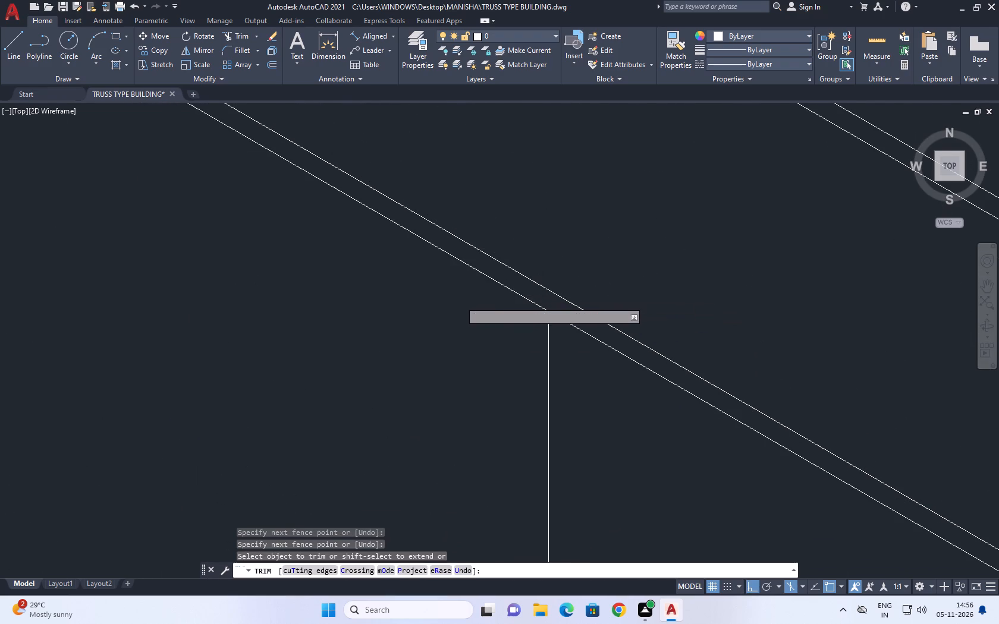
{"action": "scroll", "coordinate": [460, 301], "scroll_direction": "down", "scroll_amount": 3}
{"action": "scroll", "coordinate": [608, 384], "scroll_direction": "up", "scroll_amount": 6}
{"action": "left_click", "coordinate": [585, 415]}
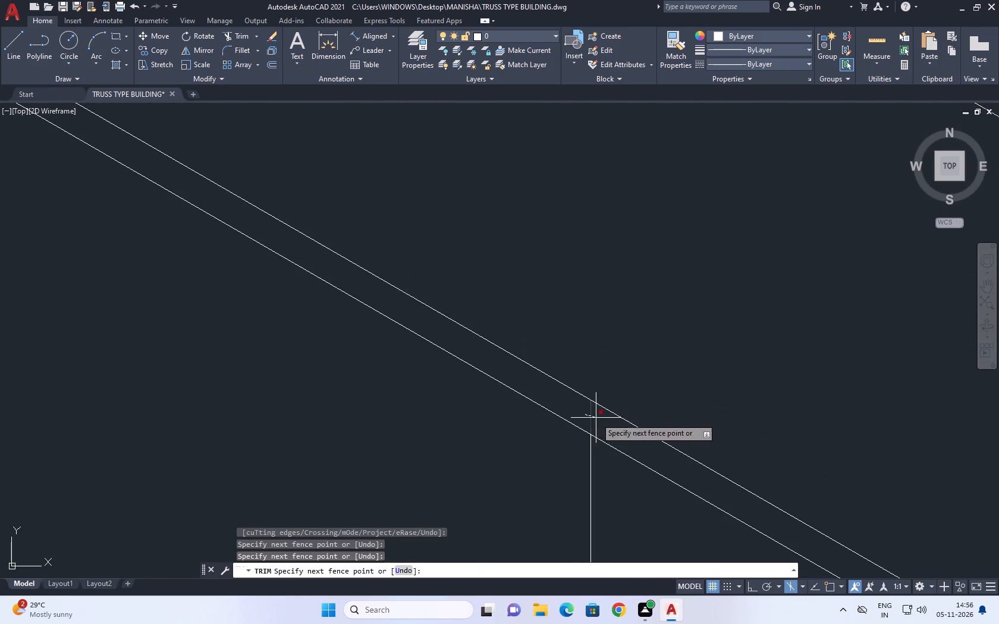
{"action": "left_click", "coordinate": [599, 422]}
Trim both vertical dividers' ends out of the narrow gap between the doubled upper cross lines.
{"action": "scroll", "coordinate": [604, 393], "scroll_direction": "down", "scroll_amount": 5}
{"action": "scroll", "coordinate": [602, 249], "scroll_direction": "up", "scroll_amount": 4}
{"action": "scroll", "coordinate": [590, 310], "scroll_direction": "up", "scroll_amount": 3}
{"action": "left_click", "coordinate": [582, 389]}
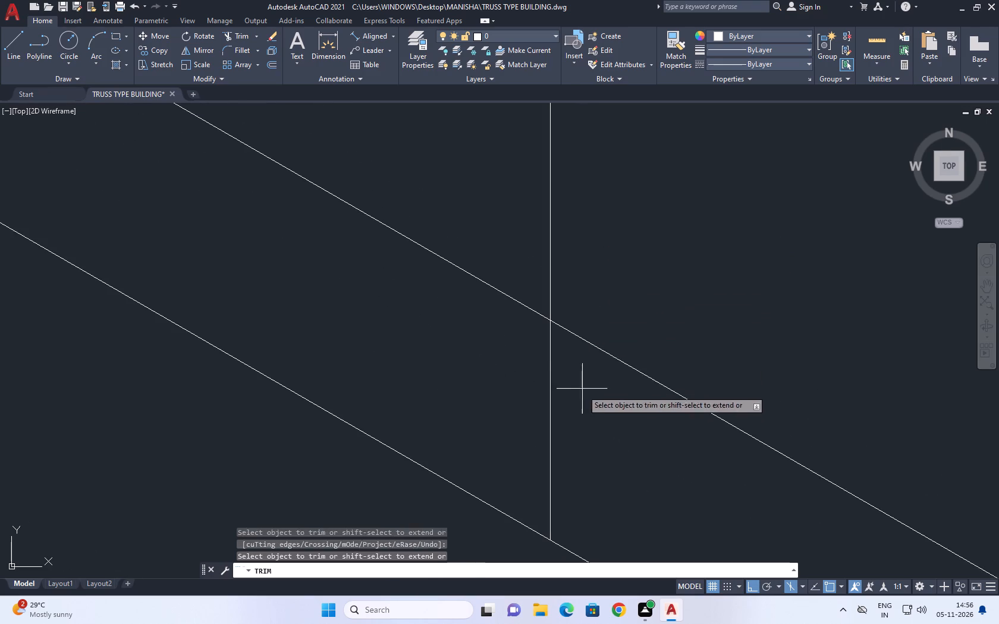
{"action": "left_click", "coordinate": [513, 355]}
{"action": "scroll", "coordinate": [552, 376], "scroll_direction": "down", "scroll_amount": 11}
{"action": "scroll", "coordinate": [348, 283], "scroll_direction": "up", "scroll_amount": 3}
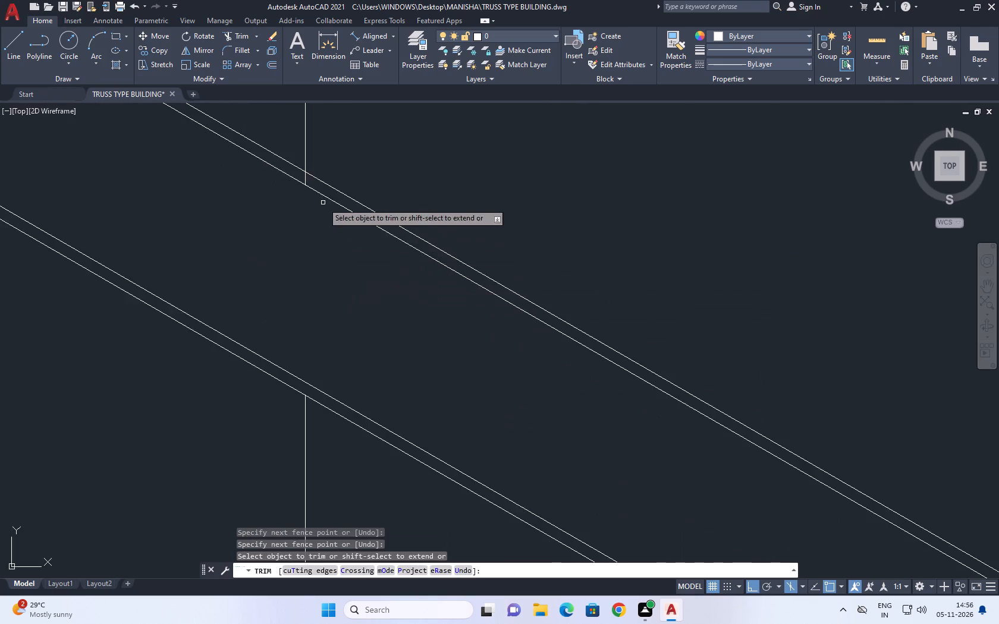
{"action": "scroll", "coordinate": [300, 183], "scroll_direction": "up", "scroll_amount": 4}
{"action": "left_click", "coordinate": [294, 165]}
{"action": "left_click_drag", "start_coordinate": [383, 217], "coordinate": [432, 253]}
{"action": "scroll", "coordinate": [454, 271], "scroll_direction": "down", "scroll_amount": 11}
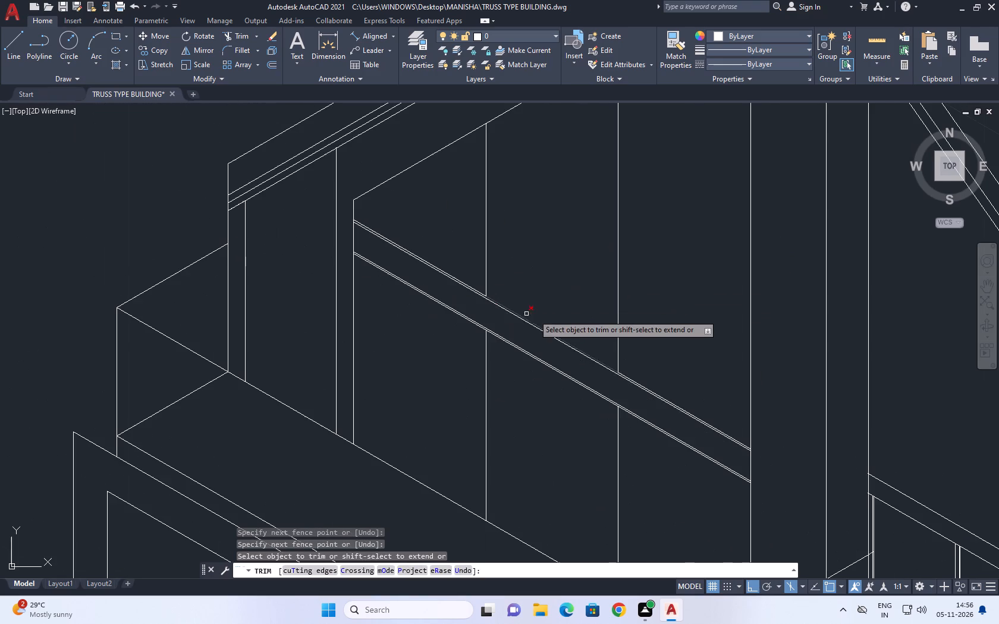
{"action": "key", "text": "space"}
Copy the taller vertical divider above the cross band 0.05 along the 330° isometric direction.
{"action": "middle_click_drag", "start_coordinate": [555, 307], "coordinate": [532, 362]}
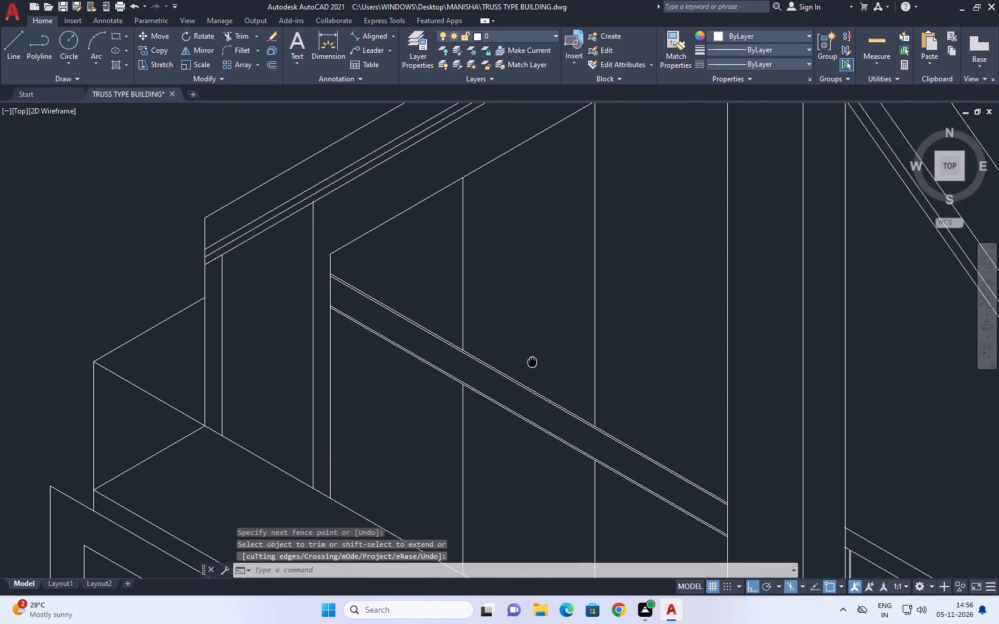
{"action": "middle_click_drag", "start_coordinate": [532, 362], "coordinate": [544, 392]}
{"action": "middle_click_drag", "start_coordinate": [566, 261], "coordinate": [572, 317]}
{"action": "left_click_drag", "start_coordinate": [615, 327], "coordinate": [600, 324]}
{"action": "left_click_drag", "start_coordinate": [582, 304], "coordinate": [572, 301]}
{"action": "left_click", "coordinate": [572, 350]}
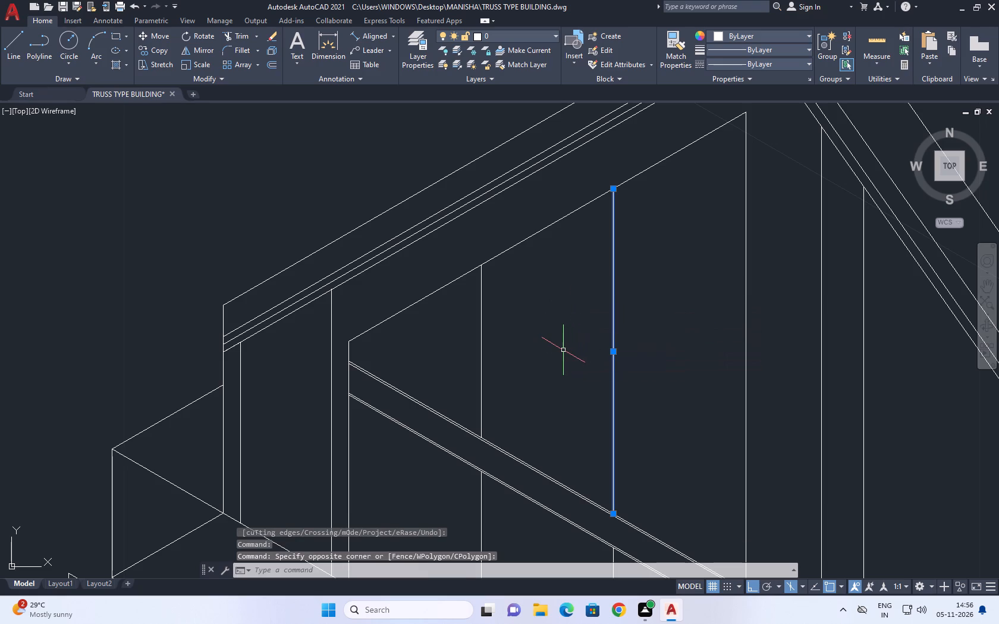
{"action": "key", "text": "c"}
{"action": "key", "text": "o"}
{"action": "key", "text": "space"}
{"action": "left_click", "coordinate": [640, 366]}
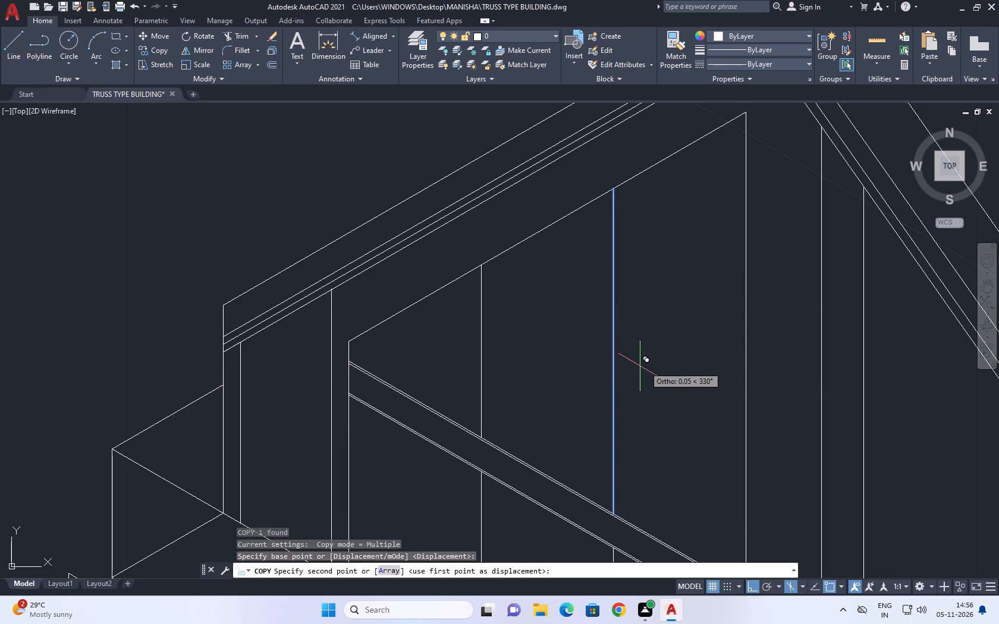
{"action": "type", "text": "0.0"}
{"action": "key", "text": "2"}
{"action": "key", "text": "space"}
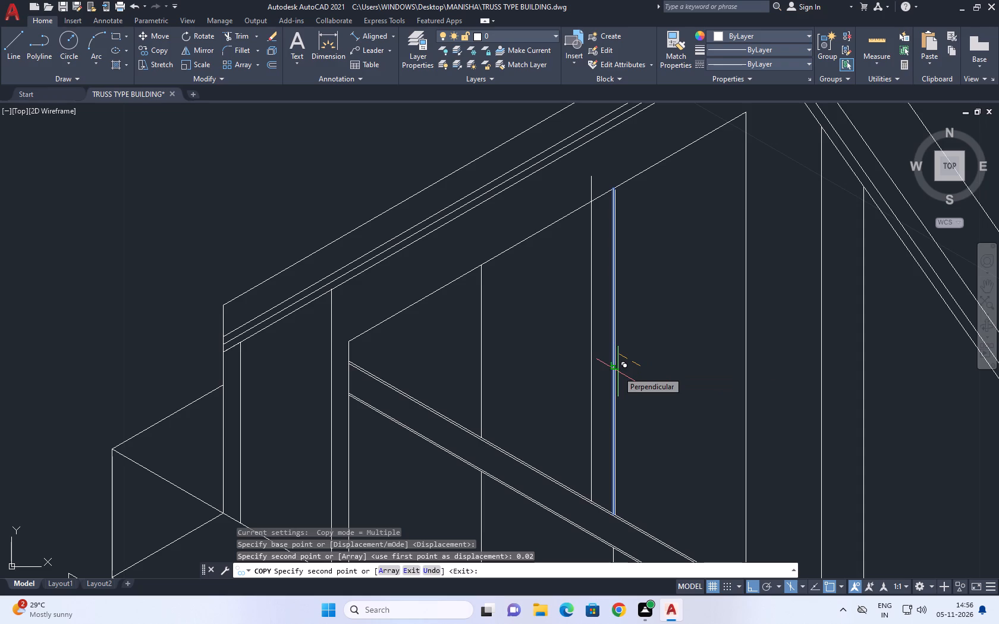
{"action": "key", "text": "ctrl+z"}
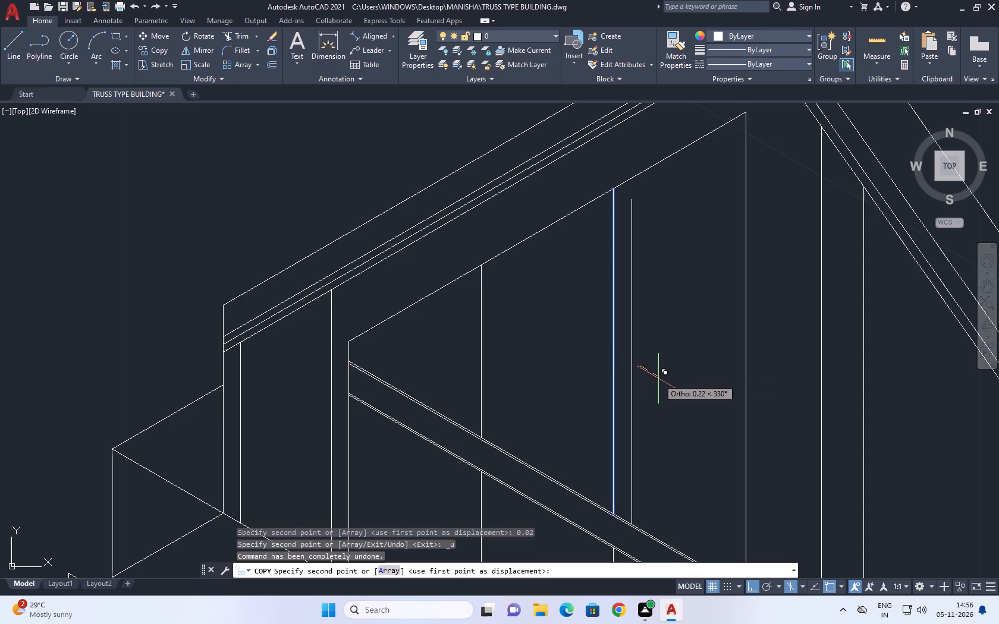
{"action": "key", "text": "0"}
{"action": "type", "text": ".0"}
{"action": "type", "text": "5"}
{"action": "key", "text": "space"}
{"action": "key", "text": "space"}
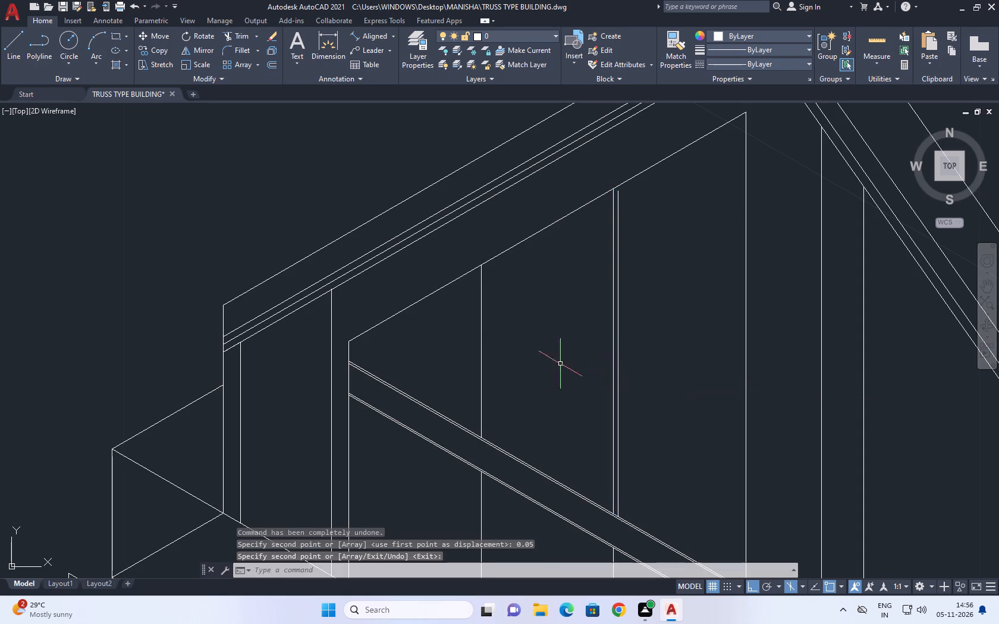
Copy the shorter vertical divider above the cross band 0.05 along the 330° isometric direction.
{"action": "left_click_drag", "start_coordinate": [499, 339], "coordinate": [494, 332]}
{"action": "left_click_drag", "start_coordinate": [458, 337], "coordinate": [450, 337]}
{"action": "key", "text": "c"}
{"action": "key", "text": "o"}
{"action": "key", "text": "space"}
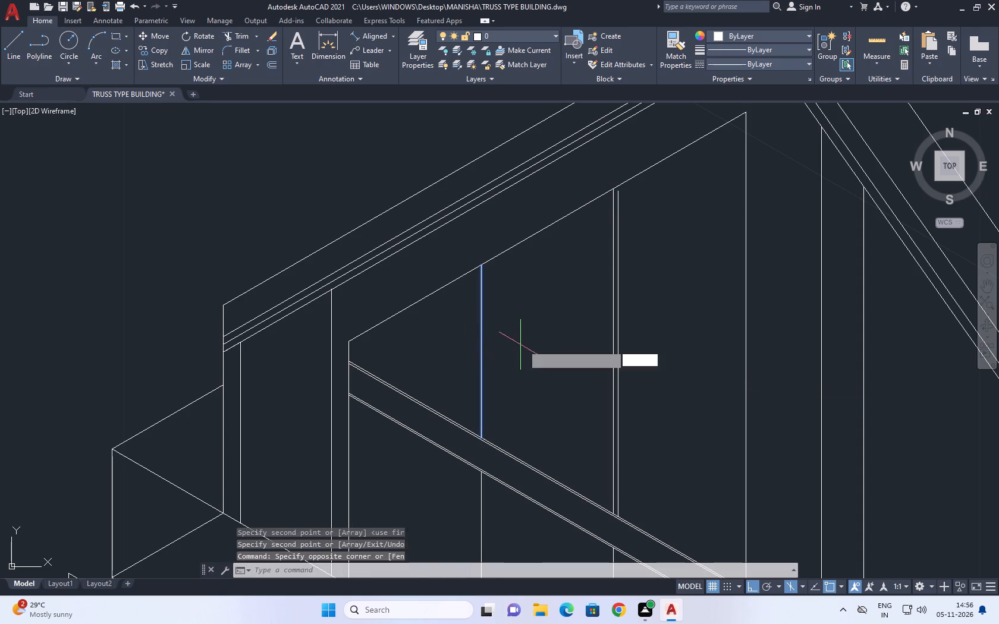
{"action": "left_click", "coordinate": [490, 359]}
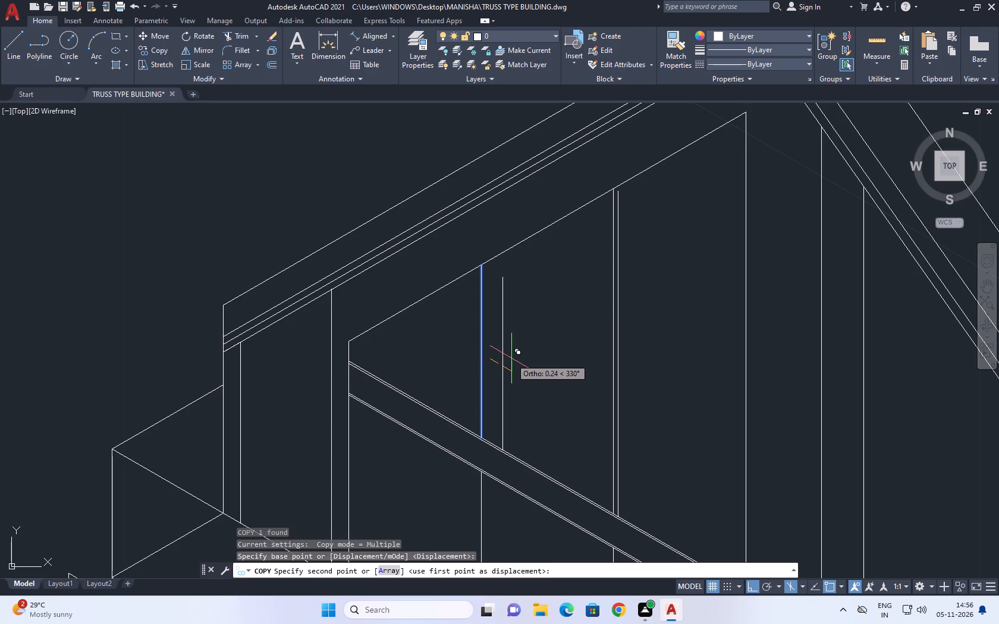
{"action": "type", "text": "0.05"}
{"action": "key", "text": "space"}
{"action": "key", "text": "space"}
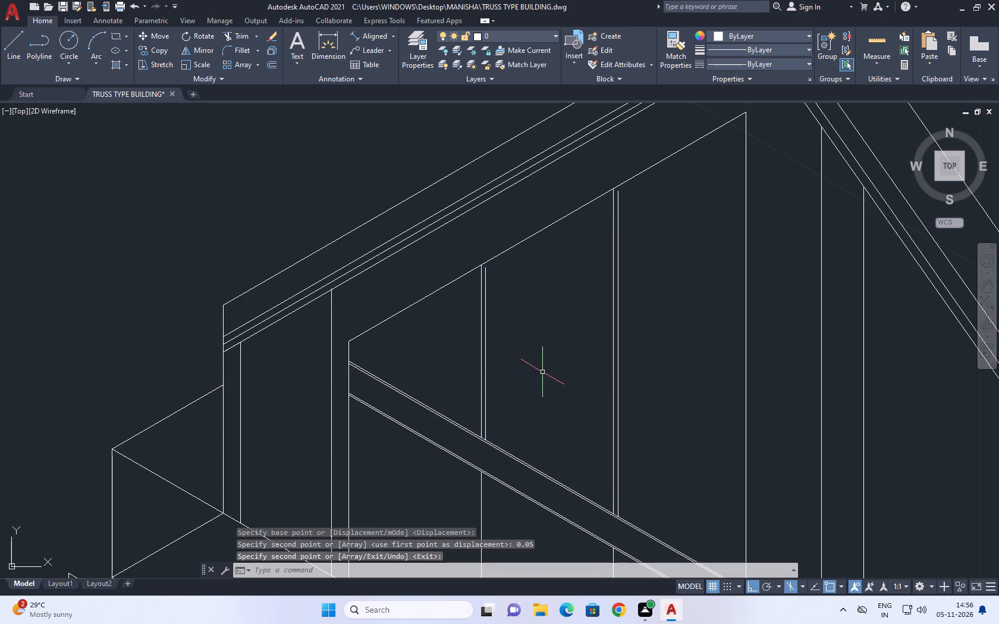
Extend both copied upper divider lines to the opening's sloping top edge.
{"action": "type", "text": "EX"}
{"action": "key", "text": "space"}
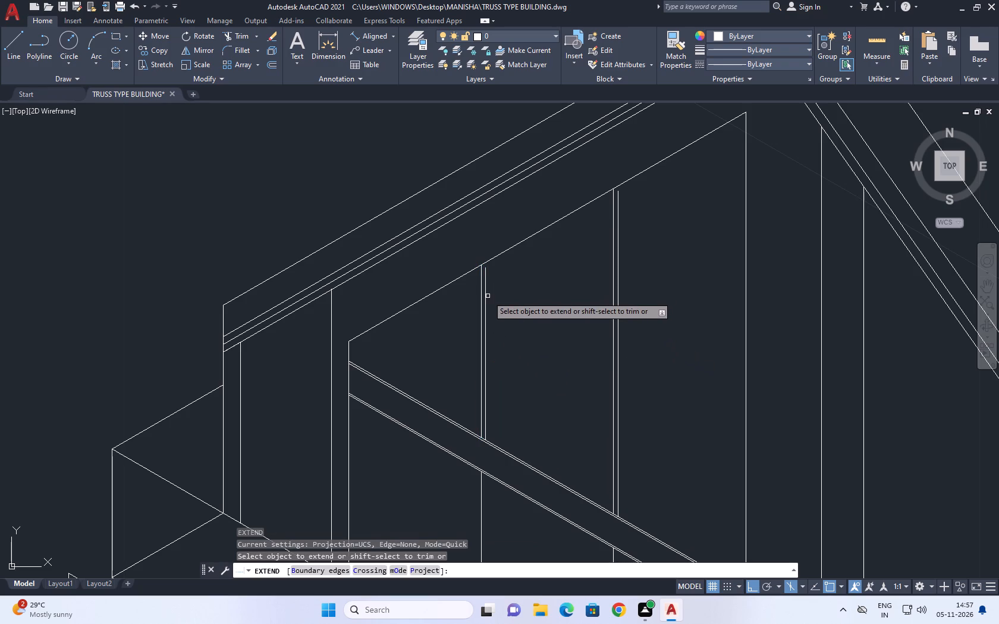
{"action": "left_click", "coordinate": [484, 290]}
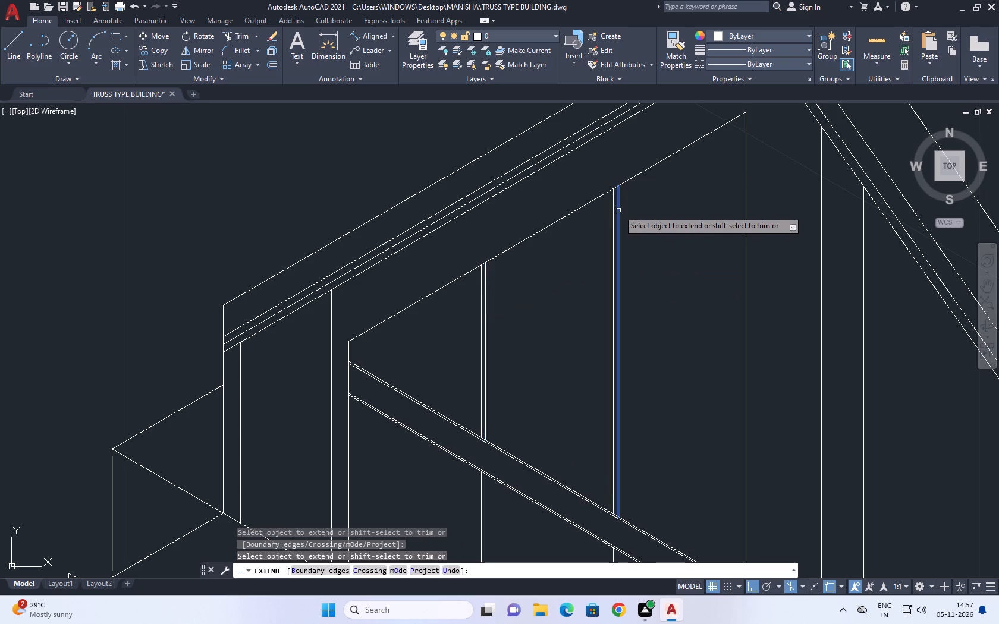
{"action": "left_click", "coordinate": [618, 210]}
{"action": "key", "text": "space"}
Copy the divider below the cross band nearest the terrace's front corner 0.05 along the 330° isometric direction.
{"action": "scroll", "coordinate": [632, 238], "scroll_direction": "down", "scroll_amount": 2}
{"action": "middle_click_drag", "start_coordinate": [598, 383], "coordinate": [598, 378]}
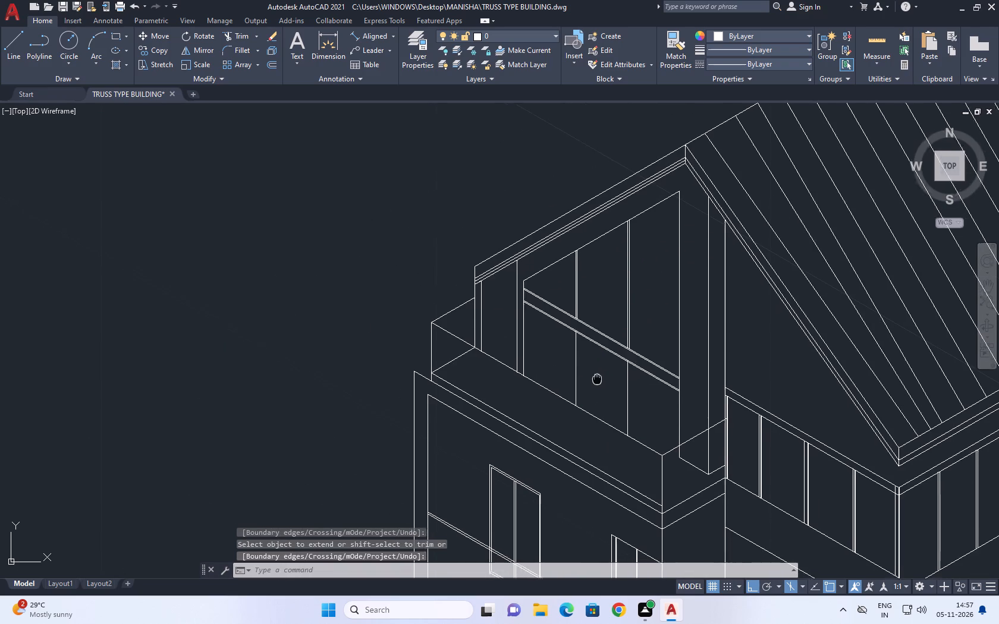
{"action": "middle_click_drag", "start_coordinate": [598, 378], "coordinate": [617, 310]}
{"action": "middle_click_drag", "start_coordinate": [627, 339], "coordinate": [640, 368]}
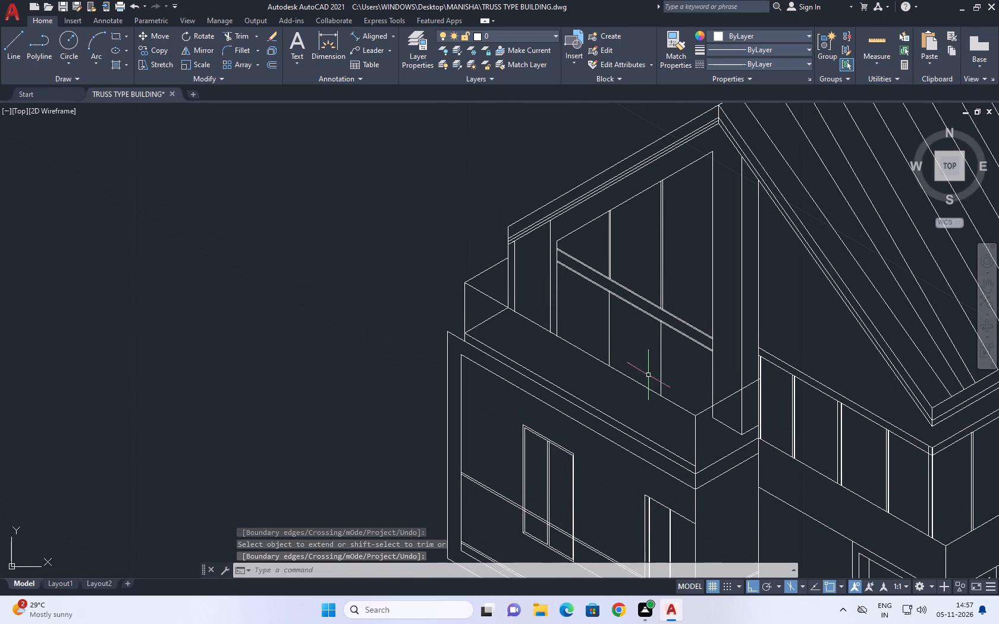
{"action": "scroll", "coordinate": [651, 332], "scroll_direction": "up", "scroll_amount": 2}
{"action": "left_click", "coordinate": [699, 368]}
{"action": "left_click_drag", "start_coordinate": [648, 345], "coordinate": [620, 343]}
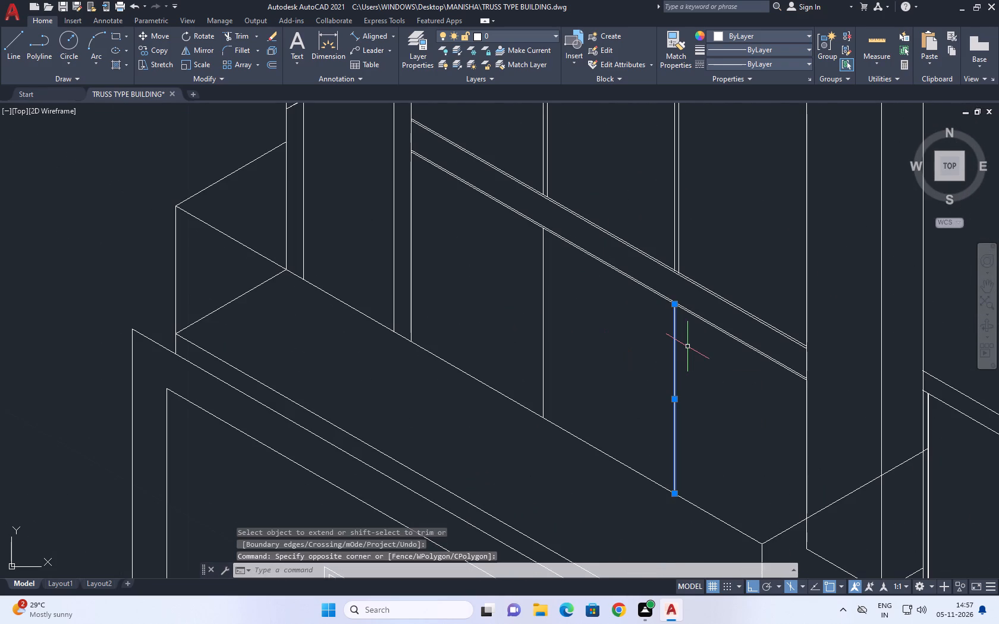
{"action": "type", "text": "CO"}
{"action": "key", "text": "space"}
{"action": "left_click", "coordinate": [683, 371]}
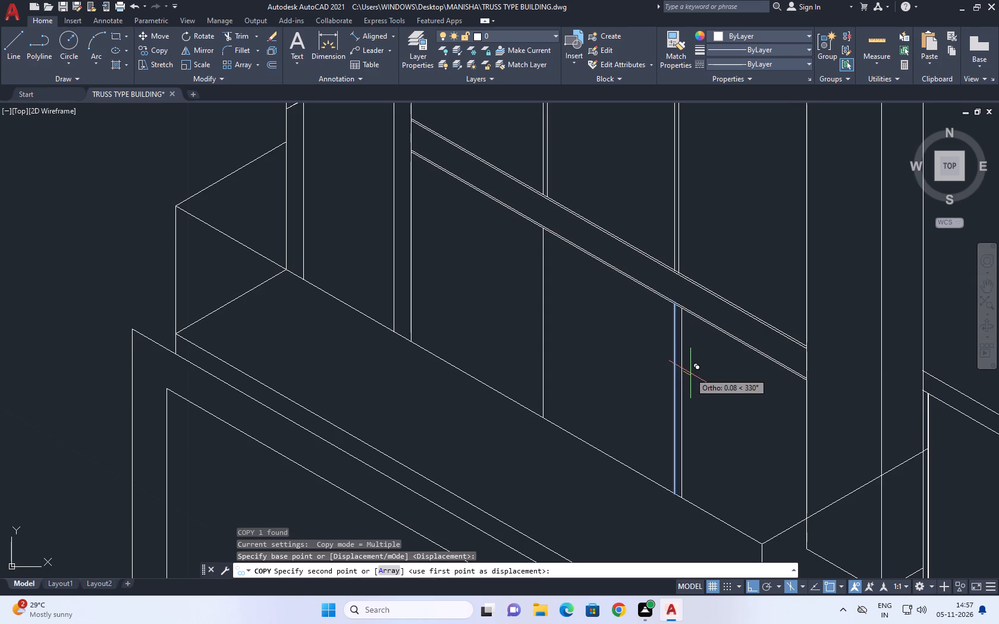
{"action": "type", "text": "0.05"}
{"action": "key", "text": "space"}
{"action": "key", "text": "space"}
Copy the other vertical divider below the cross band 0.05 along the 330° isometric direction.
{"action": "left_click", "coordinate": [565, 316]}
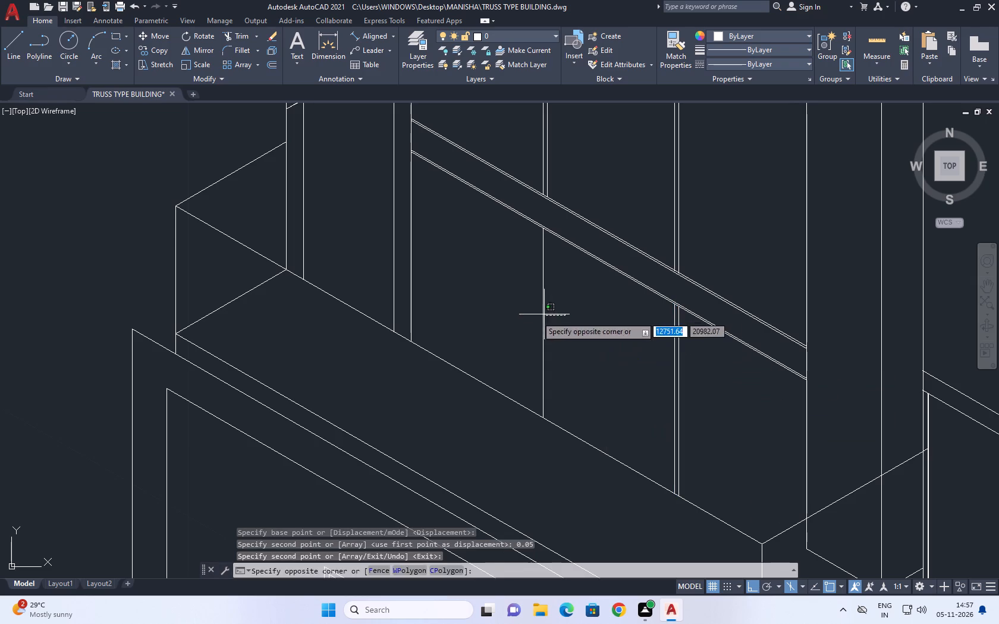
{"action": "left_click", "coordinate": [523, 319]}
{"action": "key", "text": "c"}
{"action": "type", "text": "O"}
{"action": "key", "text": "space"}
{"action": "left_click", "coordinate": [557, 325]}
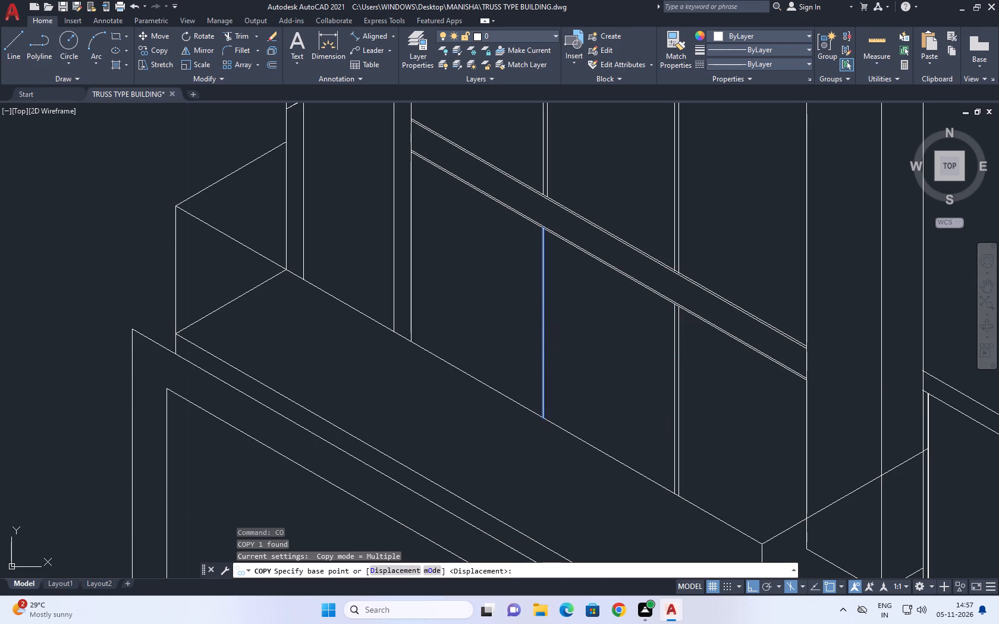
{"action": "type", "text": "0.05"}
{"action": "key", "text": "space"}
{"action": "key", "text": "space"}
Erase the outer 0.02 copies of the cross lines, above the upper one and beneath the lower one.
{"action": "scroll", "coordinate": [554, 354], "scroll_direction": "down", "scroll_amount": 1}
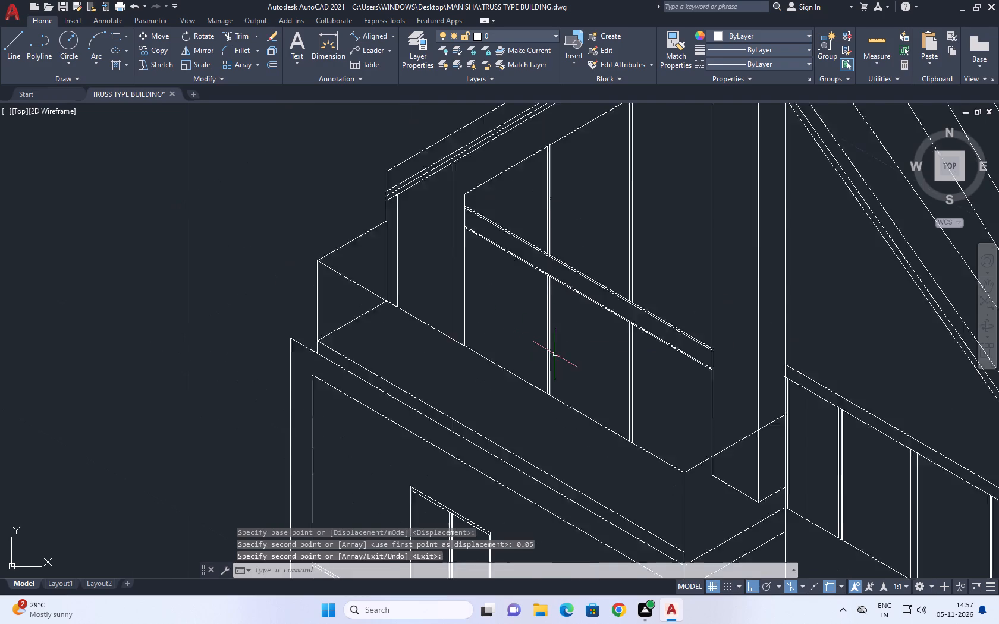
{"action": "scroll", "coordinate": [555, 354], "scroll_direction": "down", "scroll_amount": 1}
{"action": "middle_click_drag", "start_coordinate": [571, 351], "coordinate": [612, 375]}
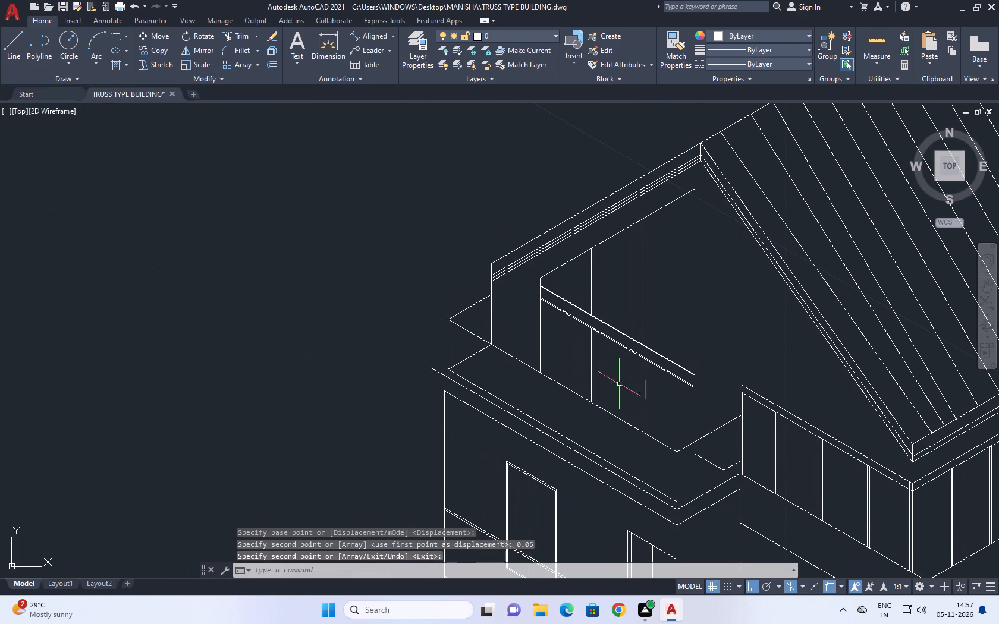
{"action": "middle_click_drag", "start_coordinate": [652, 332], "coordinate": [659, 320]}
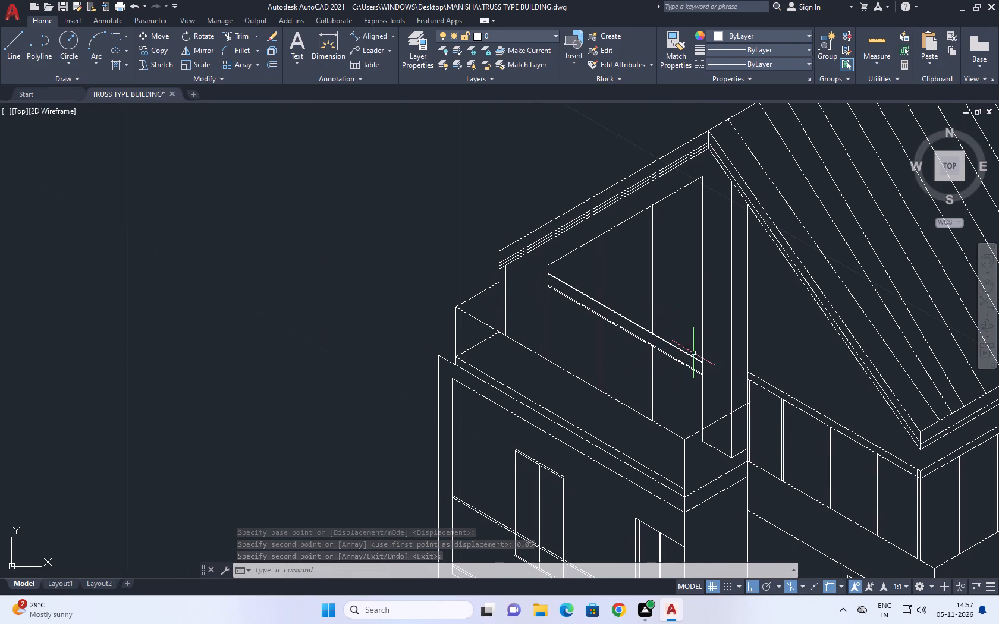
{"action": "scroll", "coordinate": [687, 339], "scroll_direction": "up", "scroll_amount": 5}
{"action": "left_click", "coordinate": [633, 373]}
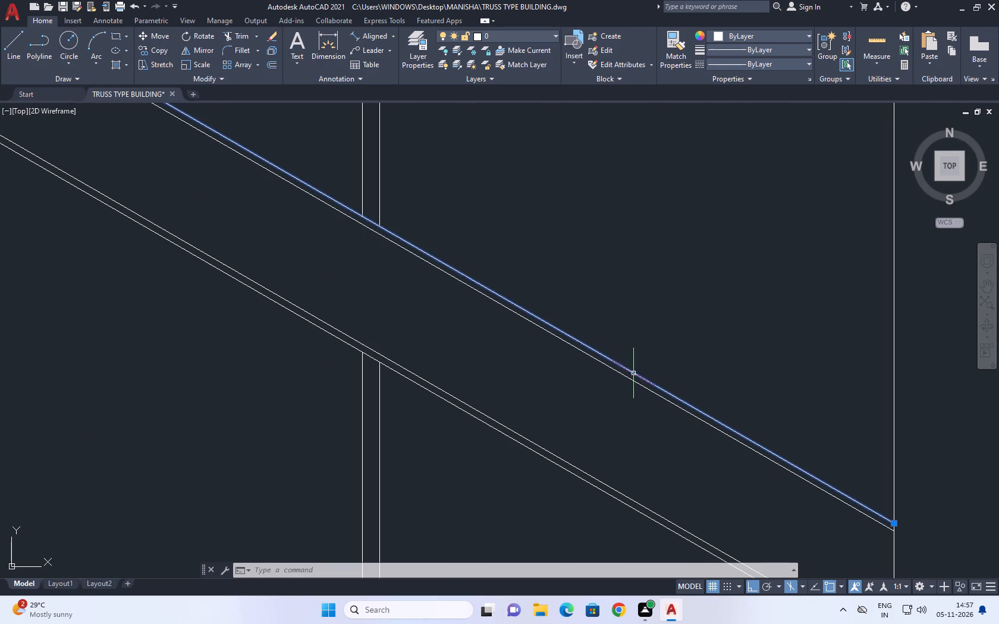
{"action": "middle_click_drag", "start_coordinate": [633, 371], "coordinate": [645, 391]}
{"action": "scroll", "coordinate": [650, 423], "scroll_direction": "down", "scroll_amount": 3}
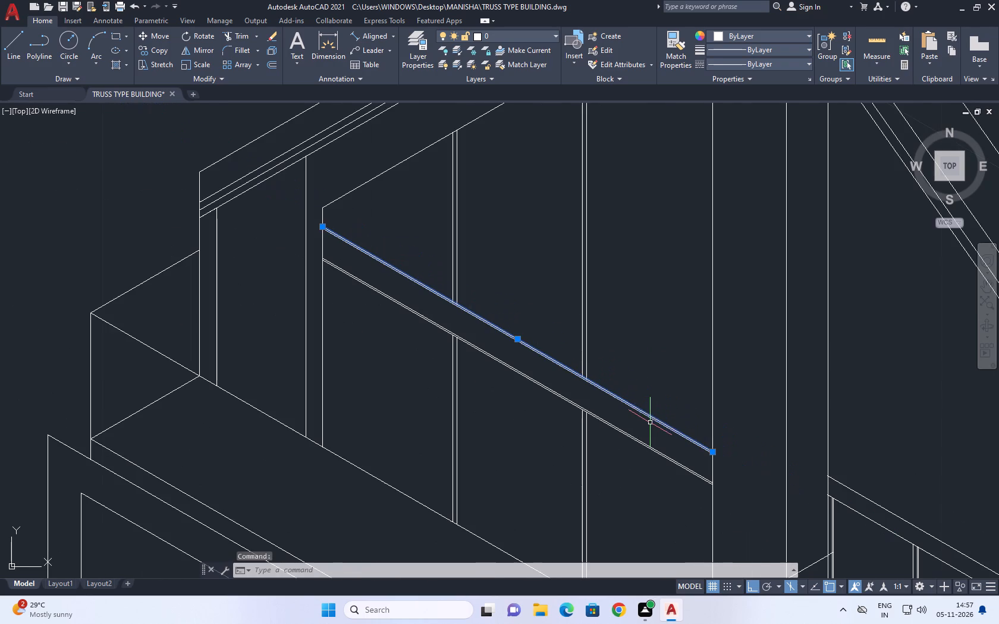
{"action": "key", "text": "Delete"}
{"action": "scroll", "coordinate": [632, 447], "scroll_direction": "up", "scroll_amount": 3}
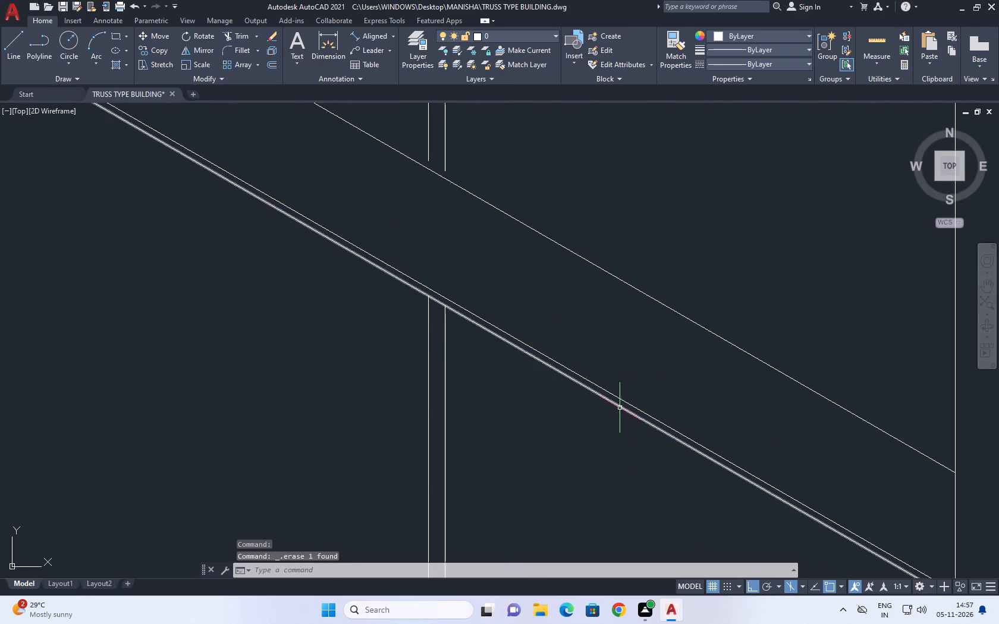
{"action": "left_click", "coordinate": [620, 407]}
{"action": "key", "text": "Delete"}
Copy the upper cross line of the terrace opening 0.05 straight up to double it.
{"action": "left_click", "coordinate": [670, 310]}
{"action": "middle_click_drag", "start_coordinate": [647, 285], "coordinate": [645, 307]}
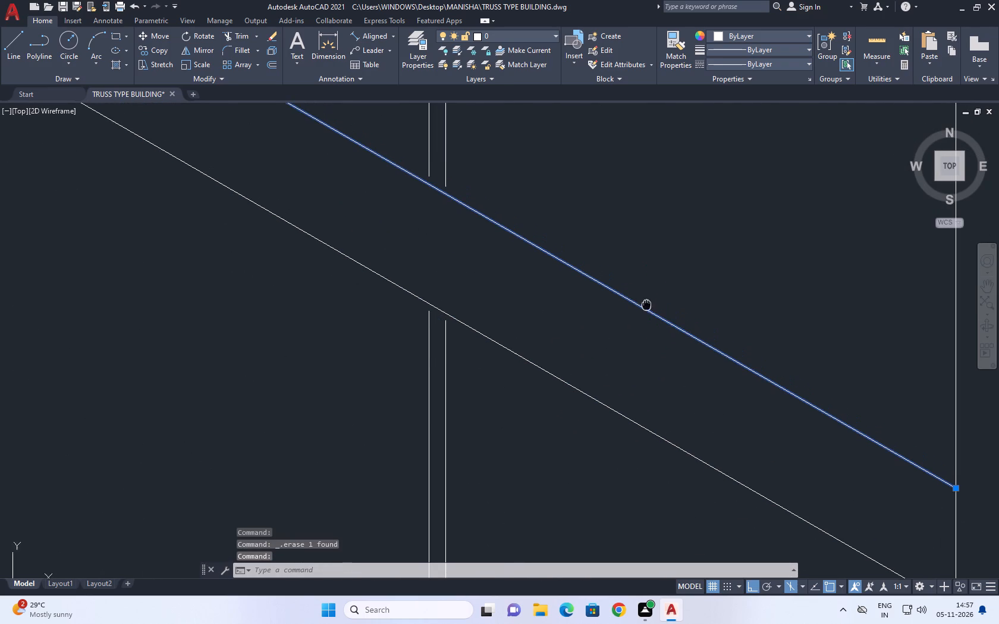
{"action": "middle_click_drag", "start_coordinate": [645, 307], "coordinate": [645, 308]}
{"action": "key", "text": "x"}
{"action": "key", "text": "BackSpace"}
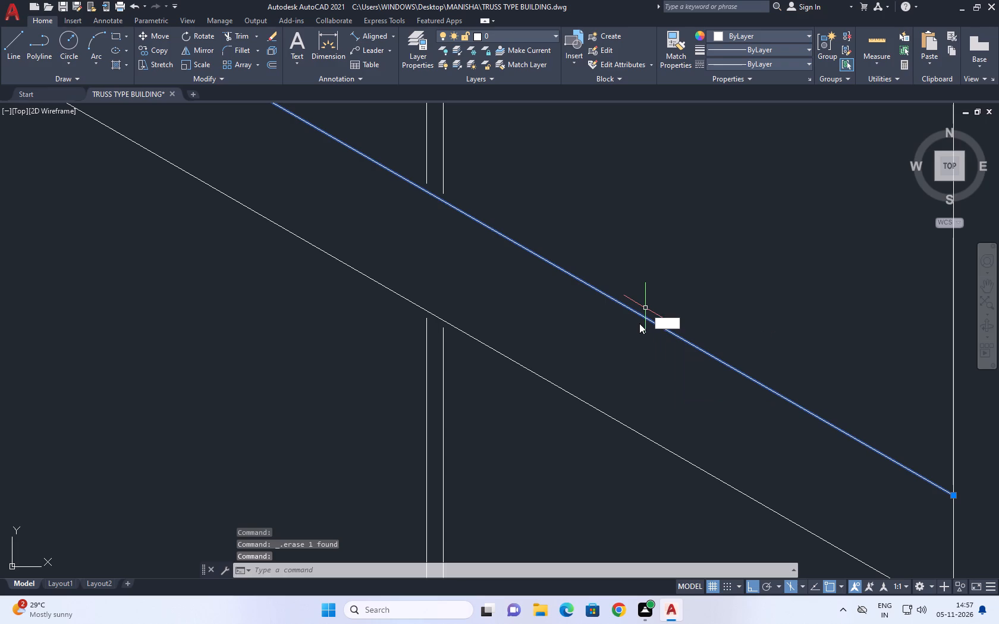
{"action": "key", "text": "c"}
{"action": "key", "text": "o"}
{"action": "key", "text": "space"}
{"action": "left_click", "coordinate": [632, 329]}
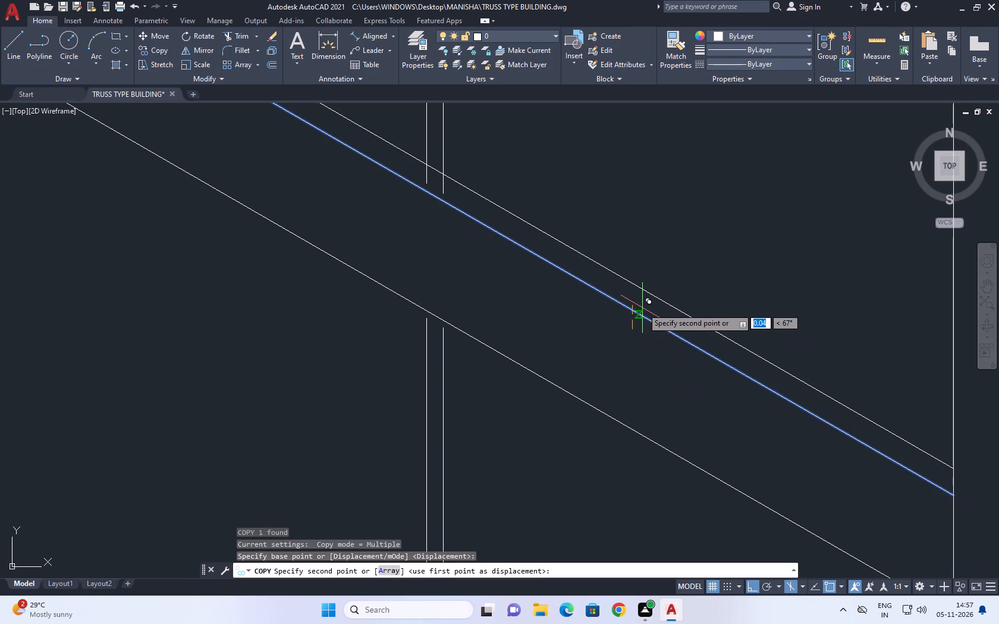
{"action": "type", "text": "0.0"}
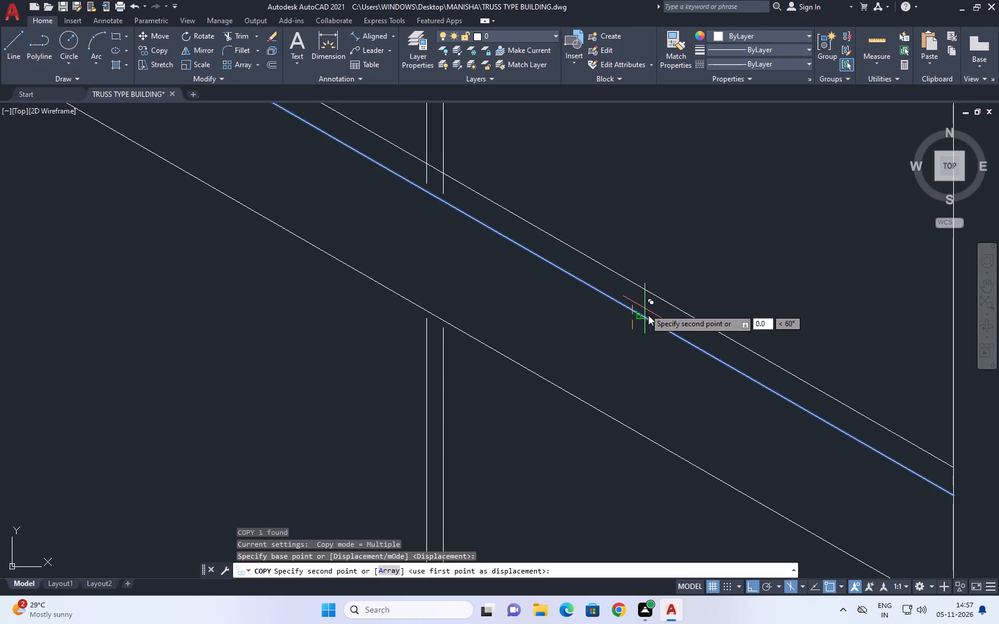
{"action": "type", "text": "5"}
{"action": "key", "text": "space"}
{"action": "scroll", "coordinate": [645, 314], "scroll_direction": "down", "scroll_amount": 2}
{"action": "key", "text": "space"}
Copy the lower cross line of the terrace opening 0.05 straight down to double it.
{"action": "left_click", "coordinate": [633, 351]}
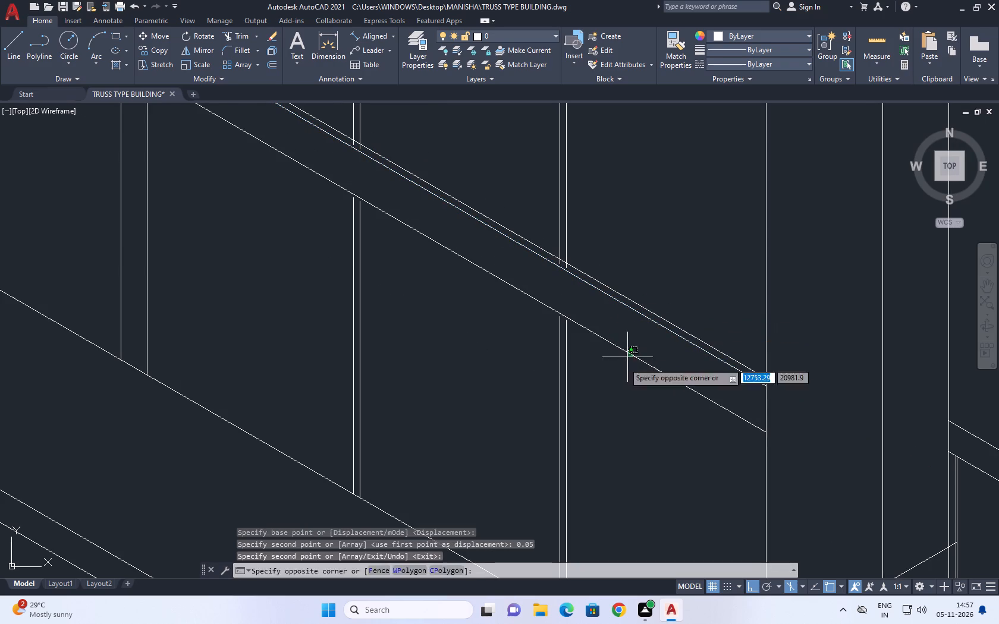
{"action": "left_click", "coordinate": [617, 373]}
{"action": "key", "text": "c"}
{"action": "type", "text": "O"}
{"action": "key", "text": "space"}
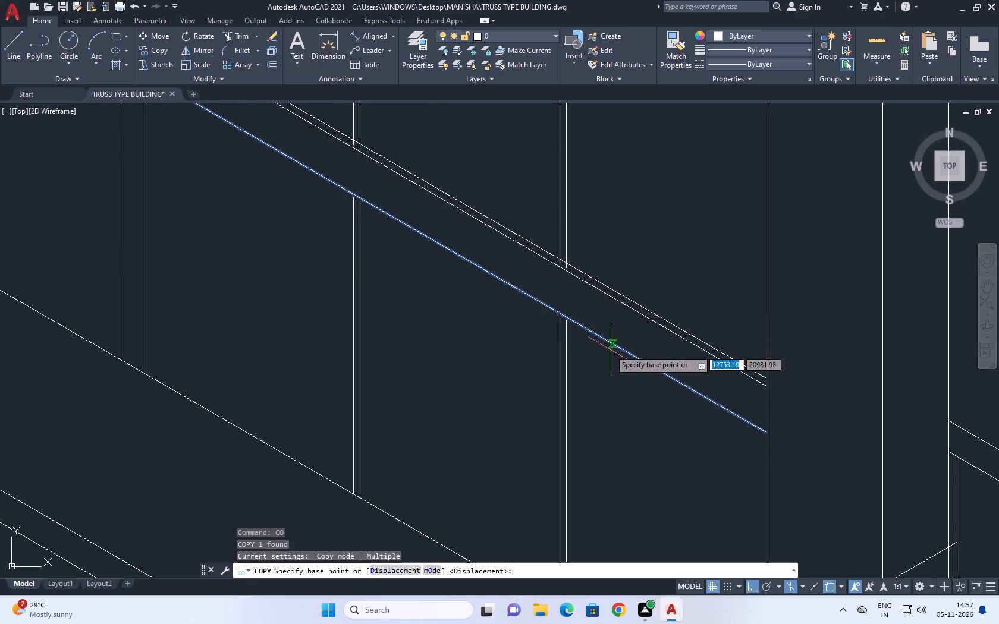
{"action": "left_click", "coordinate": [610, 349]}
{"action": "type", "text": "0.0"}
{"action": "type", "text": "5"}
{"action": "key", "text": "space"}
{"action": "key", "text": "Escape"}
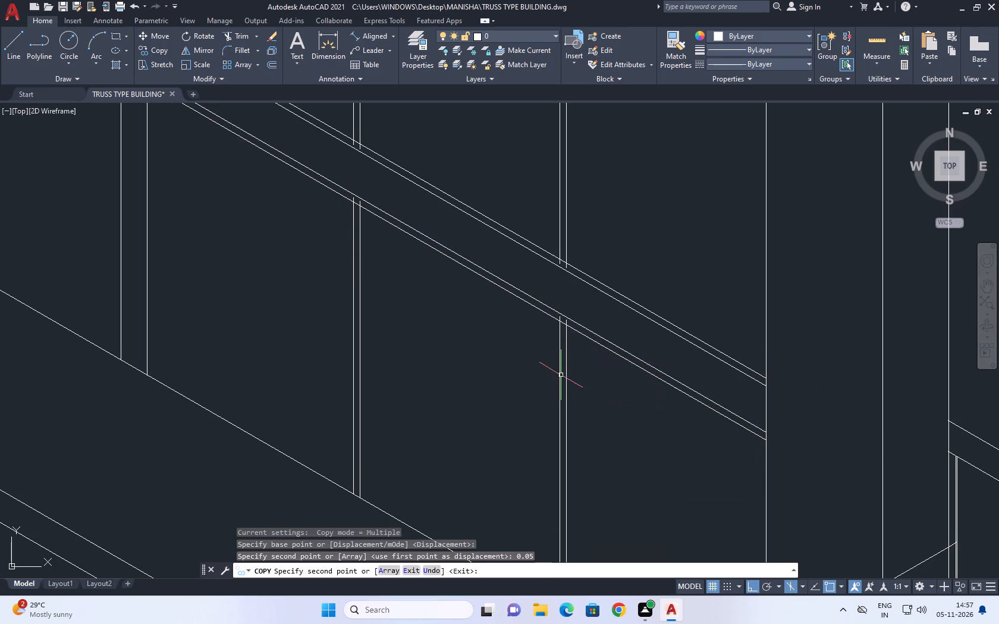
Trim the junction of the lower cross pair with the below-band divider nearest the terrace's front corner, removing the divider stubs and the line segment between them.
{"action": "key", "text": "t"}
{"action": "key", "text": "r"}
{"action": "key", "text": "space"}
{"action": "scroll", "coordinate": [567, 329], "scroll_direction": "up", "scroll_amount": 5}
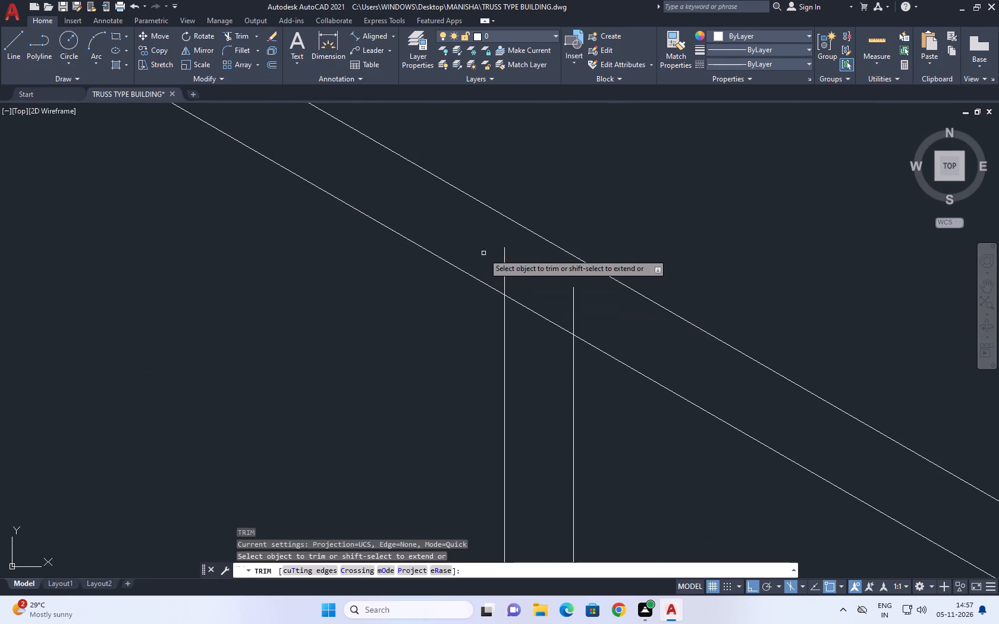
{"action": "left_click", "coordinate": [483, 236]}
{"action": "left_click", "coordinate": [589, 316]}
{"action": "left_click_drag", "start_coordinate": [539, 295], "coordinate": [540, 288]}
{"action": "left_click", "coordinate": [550, 368]}
Trim the other below-band divider's junction with the lower cross pair, removing its stubs and the cross line segment between its two lines.
{"action": "scroll", "coordinate": [589, 324], "scroll_direction": "down", "scroll_amount": 4}
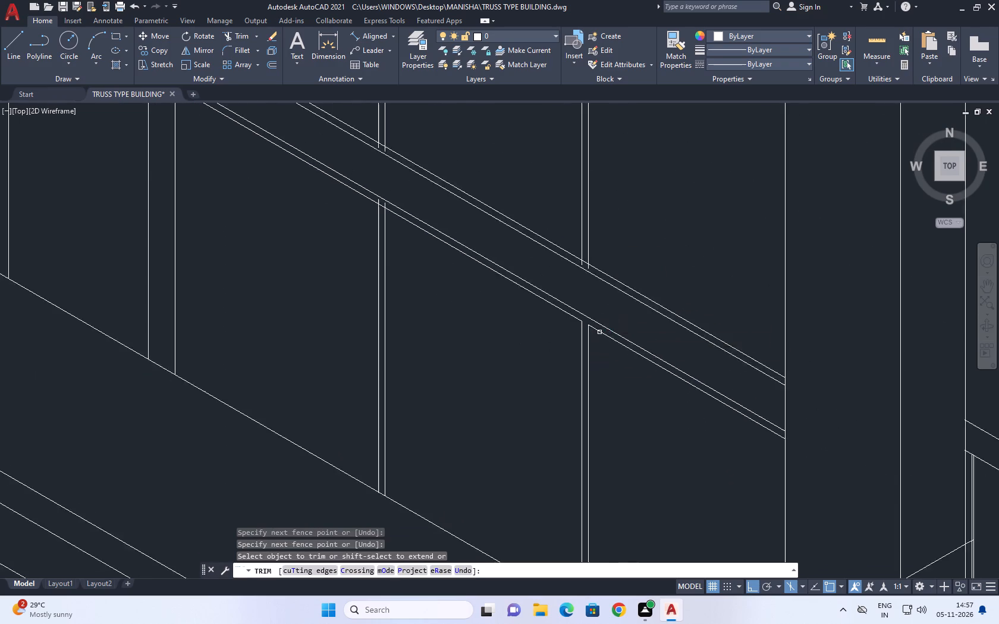
{"action": "scroll", "coordinate": [605, 337], "scroll_direction": "down", "scroll_amount": 6}
{"action": "scroll", "coordinate": [546, 301], "scroll_direction": "up", "scroll_amount": 9}
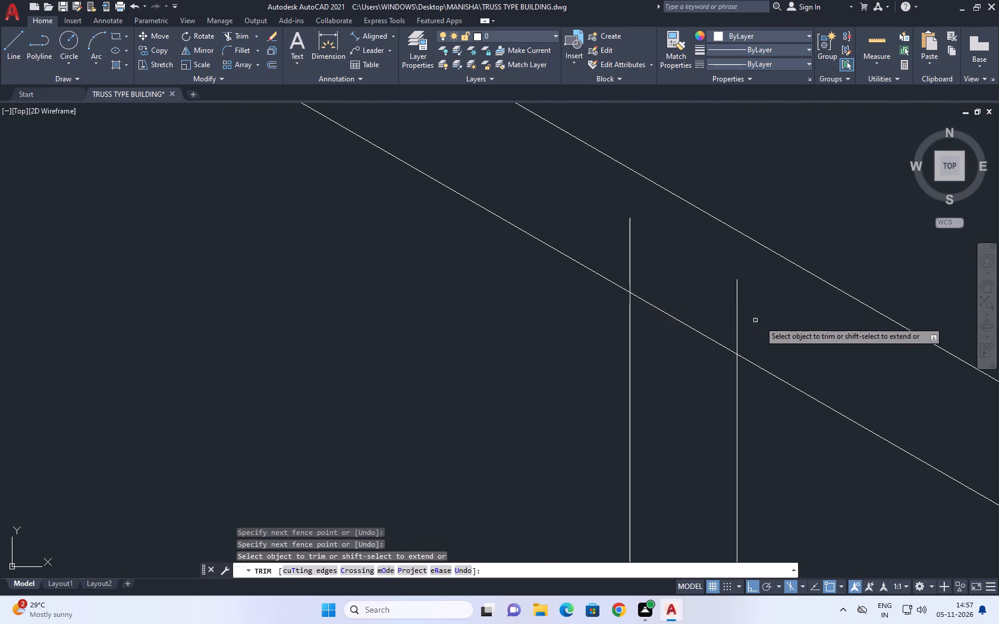
{"action": "left_click", "coordinate": [761, 321]}
{"action": "left_click", "coordinate": [586, 218]}
{"action": "left_click", "coordinate": [702, 266]}
{"action": "left_click", "coordinate": [689, 374]}
{"action": "scroll", "coordinate": [595, 250], "scroll_direction": "down", "scroll_amount": 6}
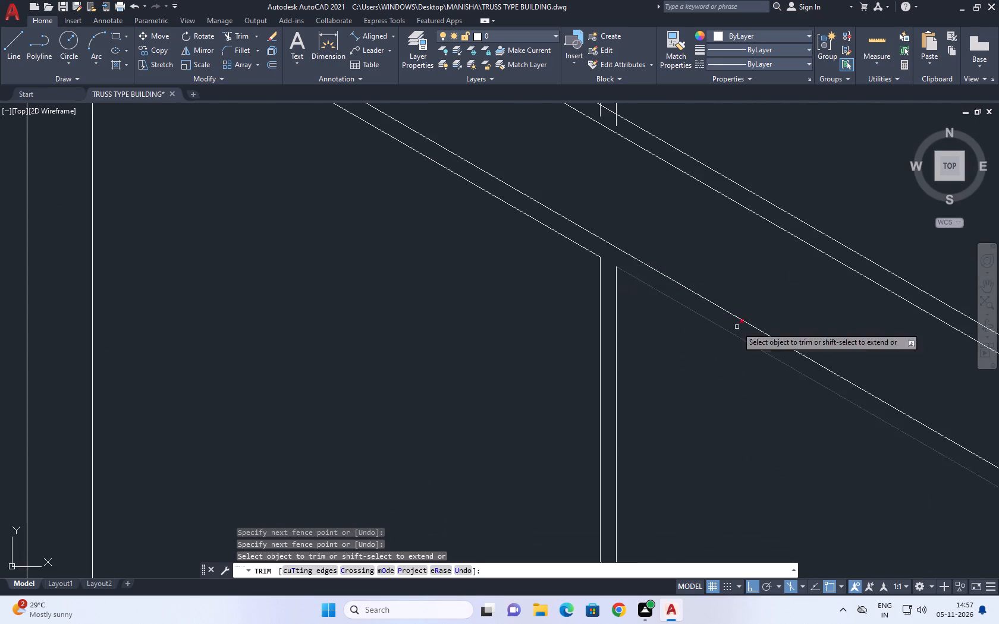
Trim the above-band divider nearest the front corner where it meets the upper cross pair, removing its stubs and the cross segment between its lines.
{"action": "middle_click_drag", "start_coordinate": [723, 320], "coordinate": [332, 207]}
{"action": "middle_click_drag", "start_coordinate": [603, 326], "coordinate": [427, 152]}
{"action": "scroll", "coordinate": [601, 321], "scroll_direction": "down", "scroll_amount": 2}
{"action": "scroll", "coordinate": [677, 326], "scroll_direction": "up", "scroll_amount": 6}
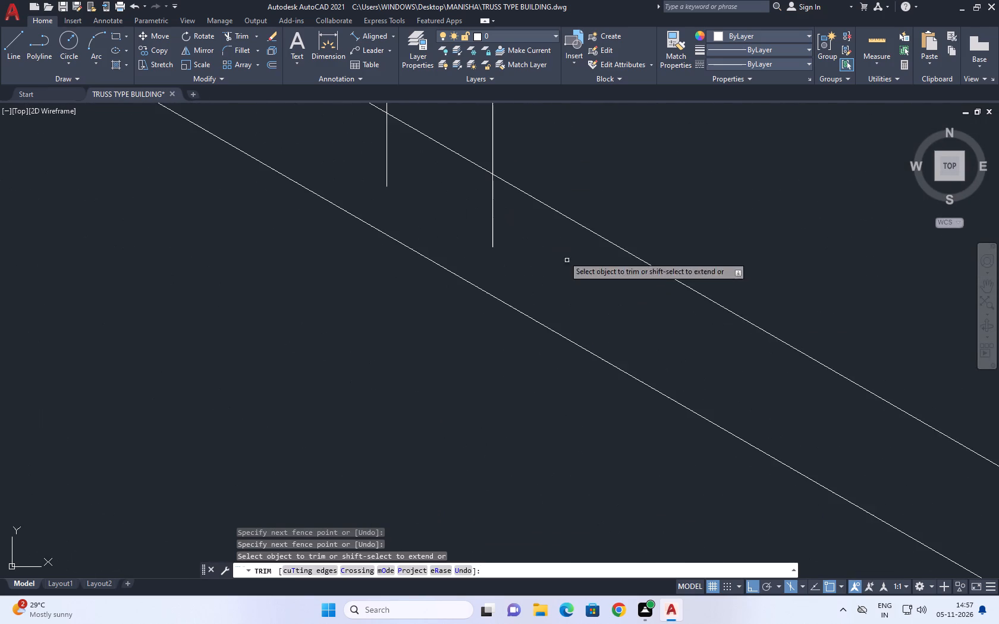
{"action": "left_click", "coordinate": [544, 238]}
{"action": "left_click", "coordinate": [351, 143]}
{"action": "left_click", "coordinate": [420, 136]}
{"action": "left_click", "coordinate": [432, 134]}
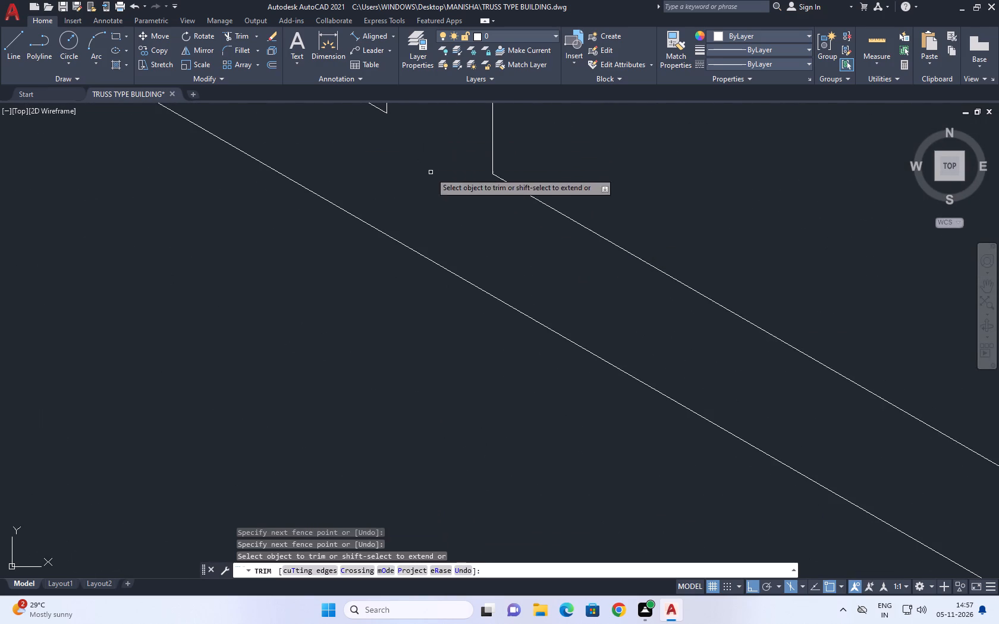
Trim the other above-band divider's stubs at the upper cross pair and the cross line segment between its two lines.
{"action": "scroll", "coordinate": [437, 188], "scroll_direction": "down", "scroll_amount": 4}
{"action": "middle_click_drag", "start_coordinate": [416, 176], "coordinate": [631, 388]}
{"action": "middle_click_drag", "start_coordinate": [429, 256], "coordinate": [712, 404]}
{"action": "middle_click_drag", "start_coordinate": [322, 295], "coordinate": [615, 392]}
{"action": "middle_click_drag", "start_coordinate": [297, 227], "coordinate": [488, 329]}
{"action": "scroll", "coordinate": [560, 276], "scroll_direction": "up", "scroll_amount": 2}
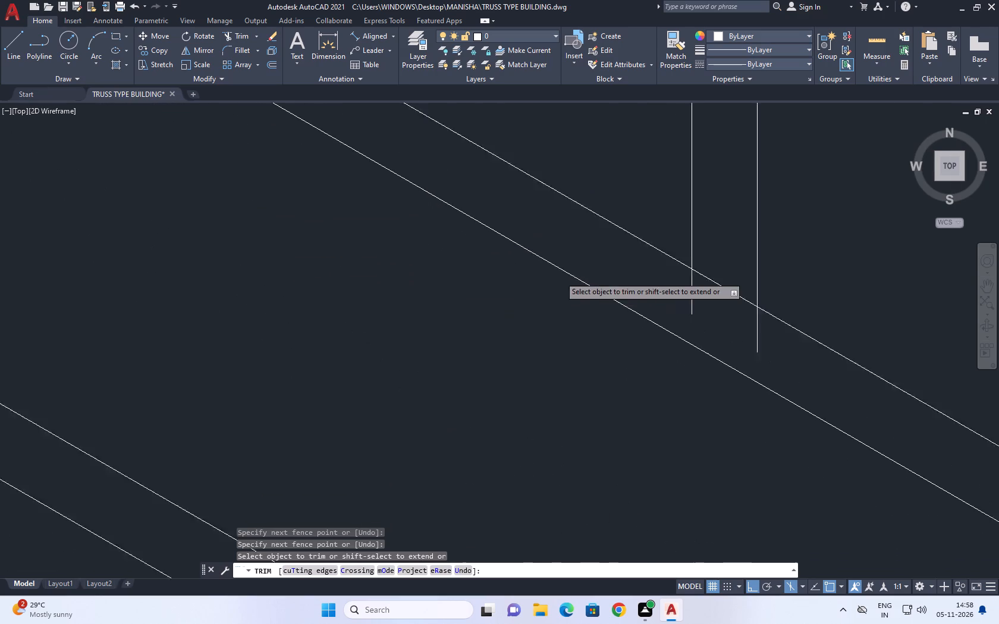
{"action": "scroll", "coordinate": [560, 271], "scroll_direction": "up", "scroll_amount": 2}
{"action": "middle_click_drag", "start_coordinate": [777, 327], "coordinate": [300, 329]}
{"action": "left_click_drag", "start_coordinate": [617, 446], "coordinate": [608, 437]}
{"action": "left_click", "coordinate": [363, 310]}
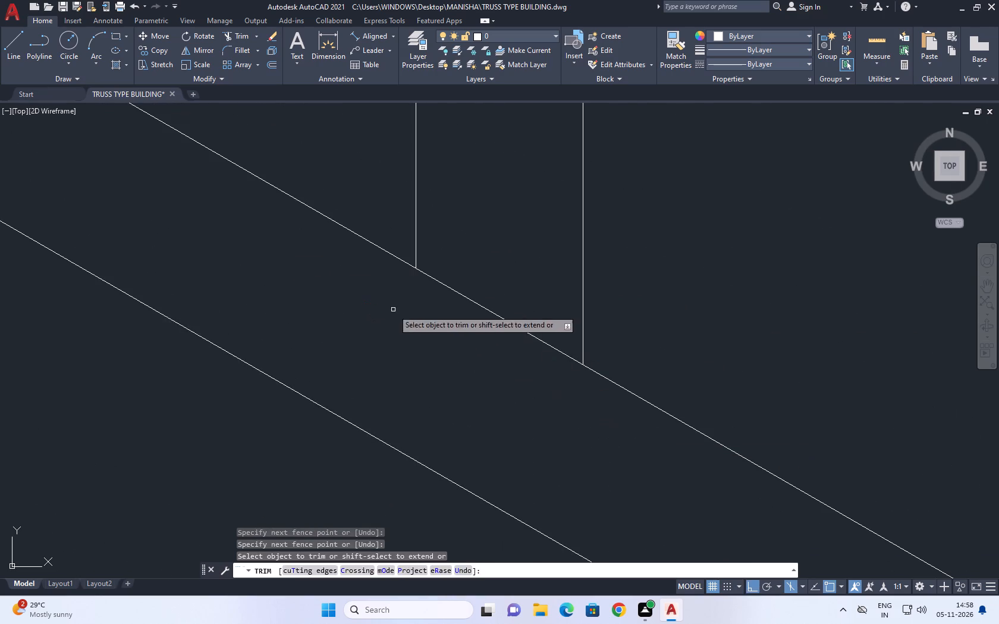
{"action": "left_click", "coordinate": [473, 285]}
{"action": "left_click_drag", "start_coordinate": [453, 338], "coordinate": [451, 351]}
{"action": "scroll", "coordinate": [523, 316], "scroll_direction": "down", "scroll_amount": 13}
{"action": "scroll", "coordinate": [519, 326], "scroll_direction": "up", "scroll_amount": 2}
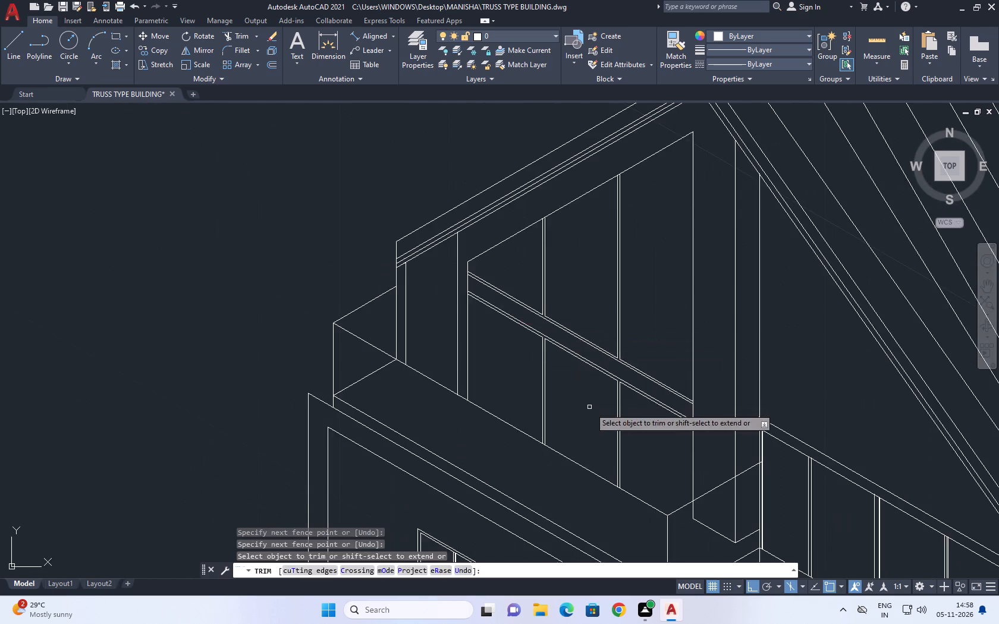
{"action": "middle_click_drag", "start_coordinate": [576, 401], "coordinate": [527, 383]}
{"action": "key", "text": "space"}
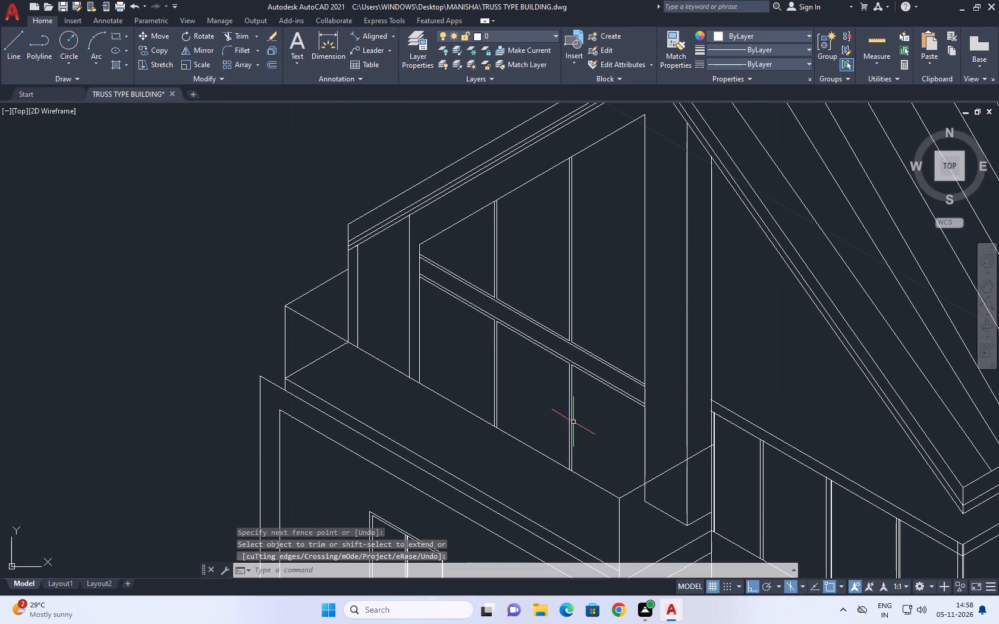
Copy the opening's sloping top edge about 0.11 straight down.
{"action": "middle_click_drag", "start_coordinate": [445, 251], "coordinate": [494, 403]}
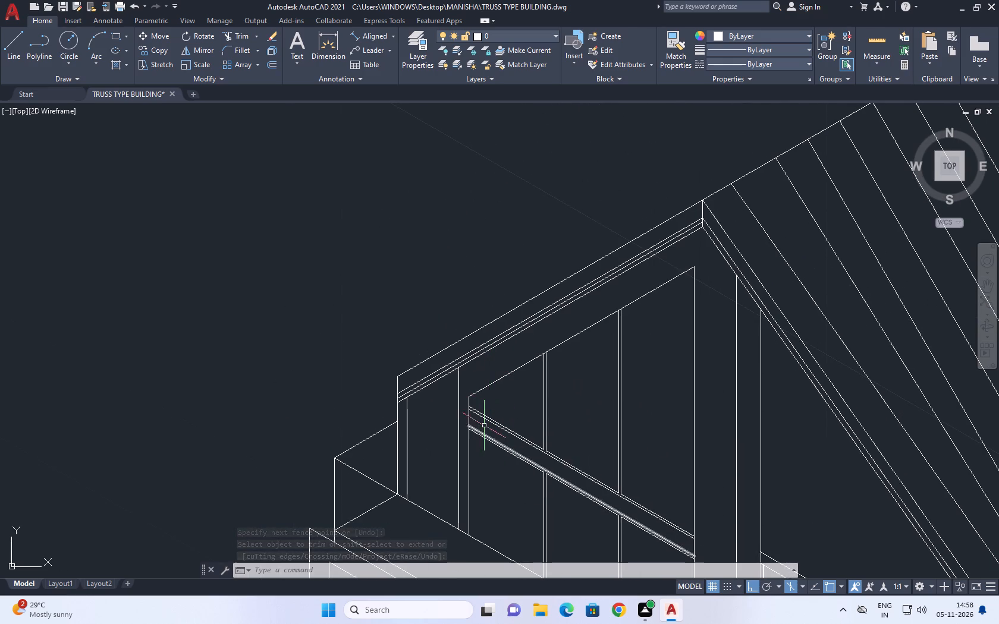
{"action": "middle_click_drag", "start_coordinate": [482, 425], "coordinate": [492, 345]}
{"action": "left_click", "coordinate": [511, 311]}
{"action": "left_click", "coordinate": [510, 291]}
{"action": "scroll", "coordinate": [510, 297], "scroll_direction": "up", "scroll_amount": 1}
{"action": "middle_click", "coordinate": [510, 297]}
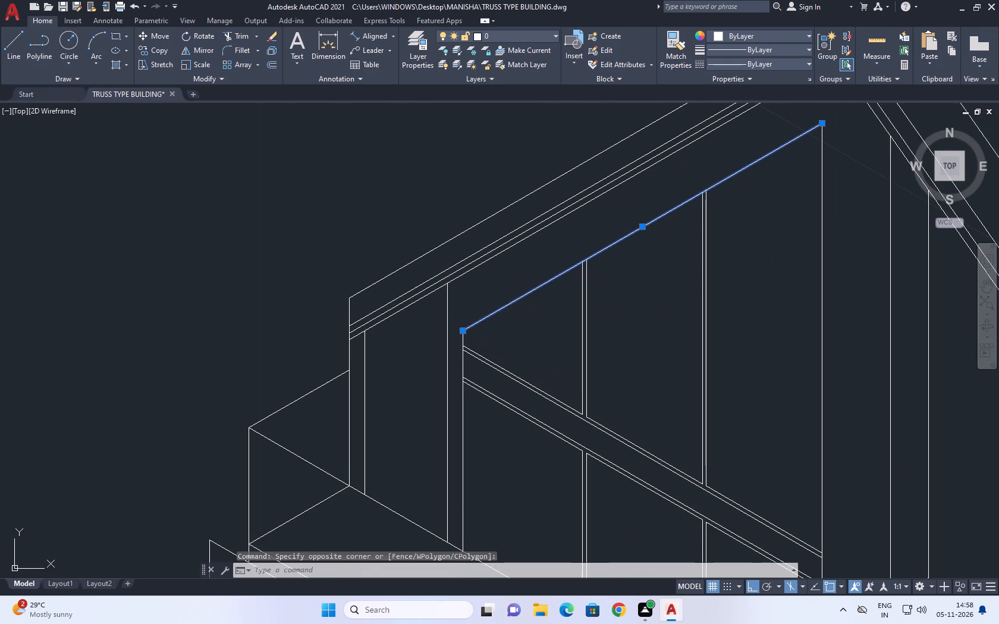
{"action": "key", "text": "c"}
{"action": "key", "text": "o"}
{"action": "key", "text": "space"}
{"action": "left_click", "coordinate": [529, 317]}
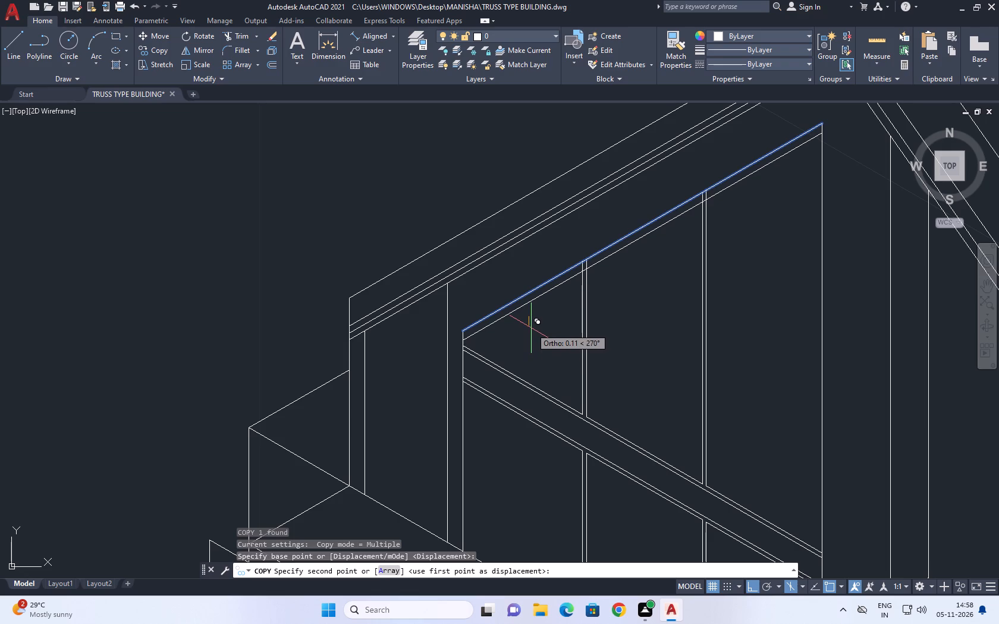
{"action": "left_click", "coordinate": [530, 327]}
{"action": "key", "text": "space"}
Copy the opening's short outer vertical edge 0.1 along the 330° isometric direction.
{"action": "middle_click_drag", "start_coordinate": [463, 399], "coordinate": [466, 335]}
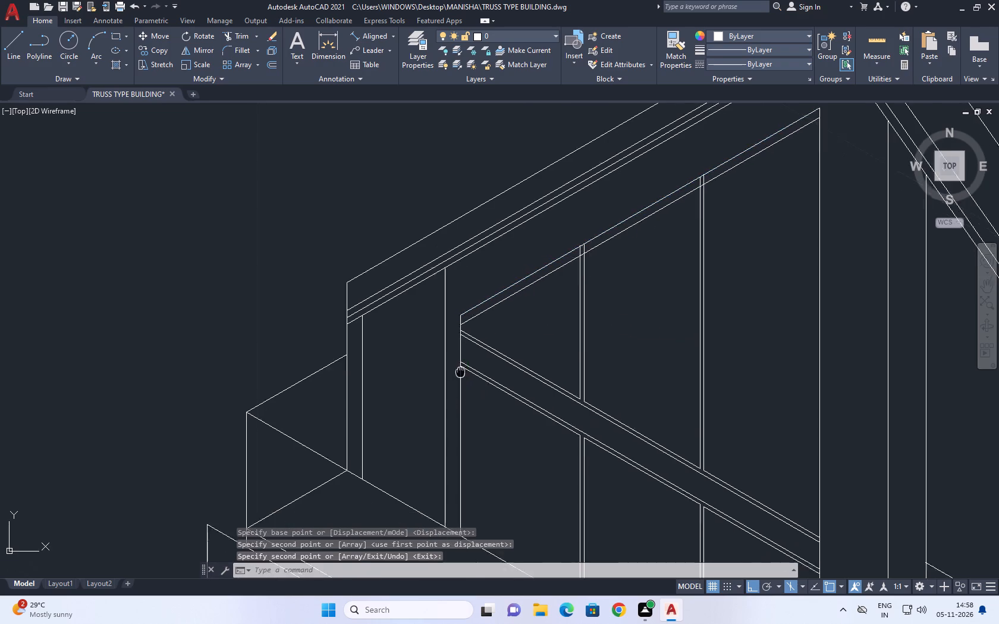
{"action": "middle_click_drag", "start_coordinate": [466, 335], "coordinate": [466, 304]}
{"action": "left_click", "coordinate": [484, 342]}
{"action": "left_click", "coordinate": [453, 341]}
{"action": "key", "text": "c"}
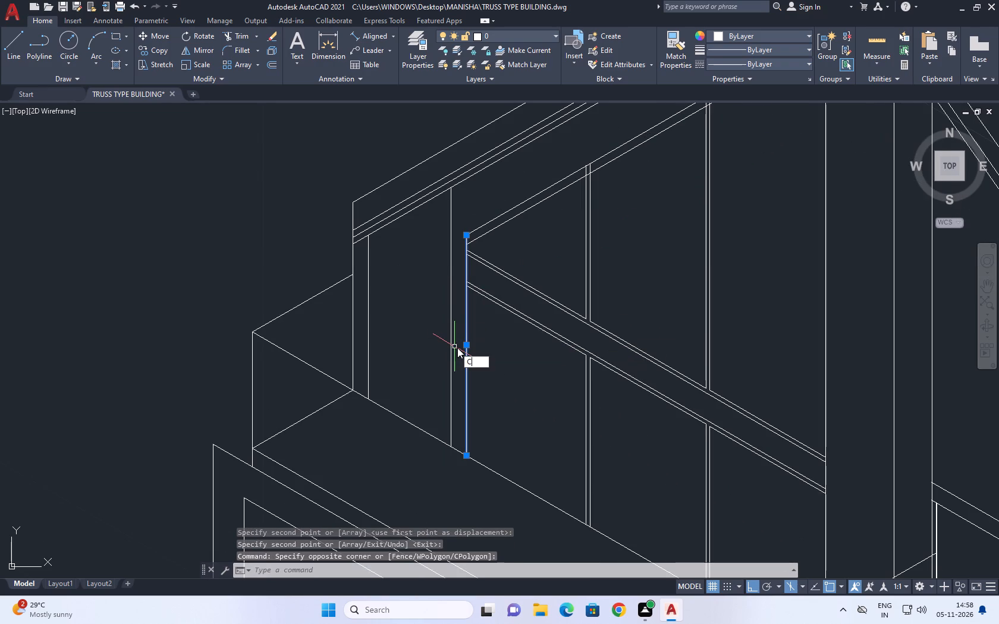
{"action": "key", "text": "o"}
{"action": "key", "text": "space"}
{"action": "left_click", "coordinate": [488, 335]}
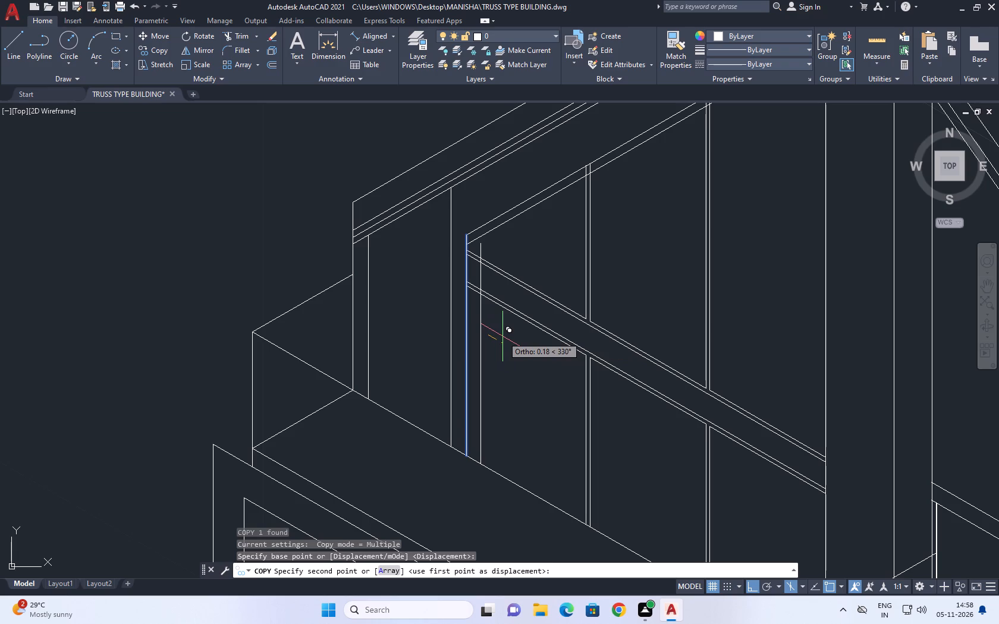
{"action": "type", "text": "0."}
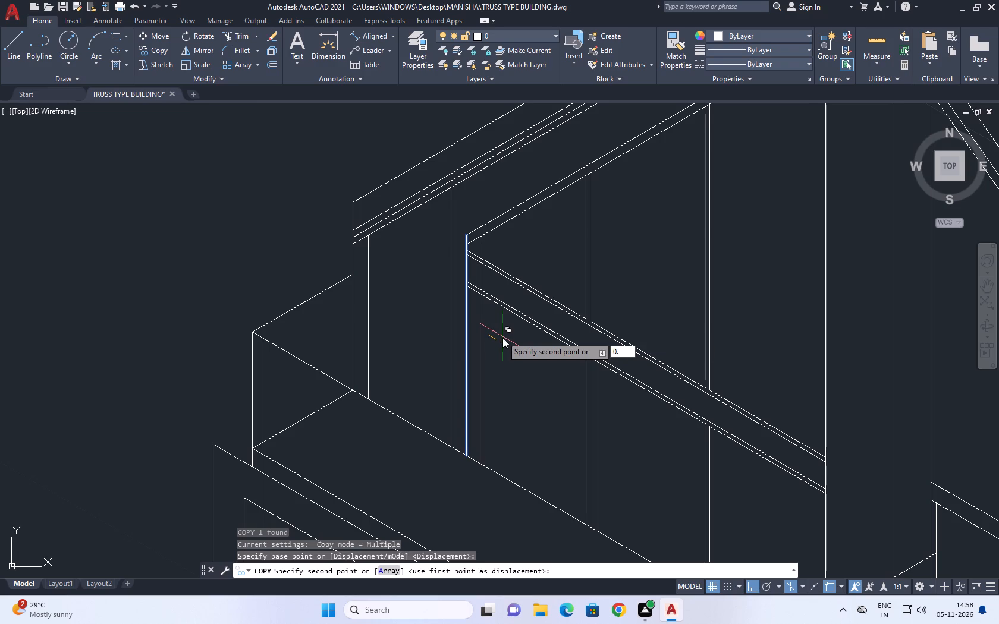
{"action": "key", "text": "1"}
{"action": "key", "text": "space"}
{"action": "key", "text": "Escape"}
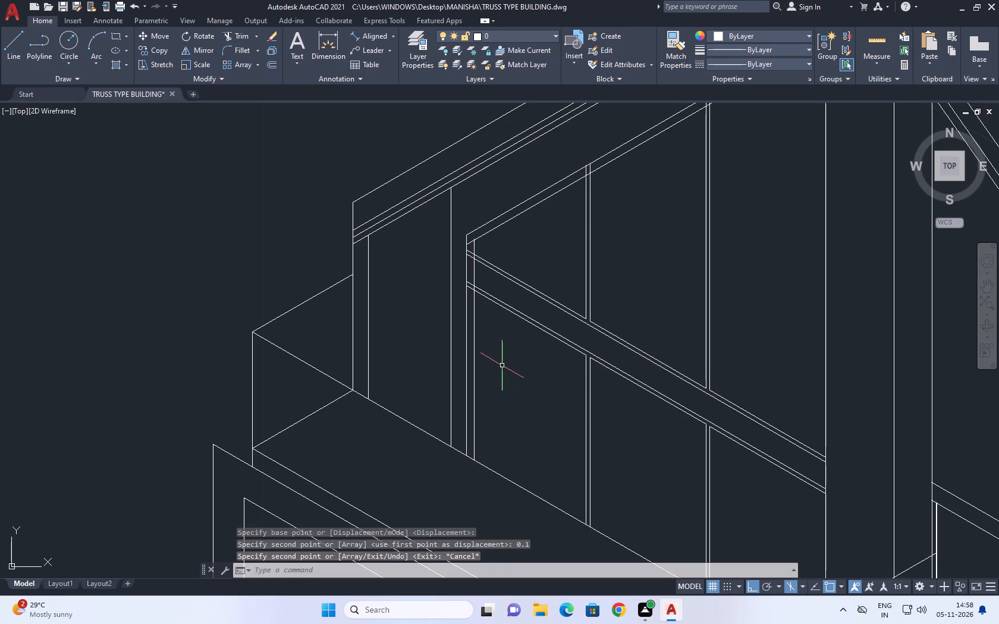
Trim the cross lines and inner sloping line back to the copied vertical edge, and cut that edge's stub above the inner slope.
{"action": "type", "text": "TR"}
{"action": "key", "text": "space"}
{"action": "scroll", "coordinate": [462, 255], "scroll_direction": "up", "scroll_amount": 3}
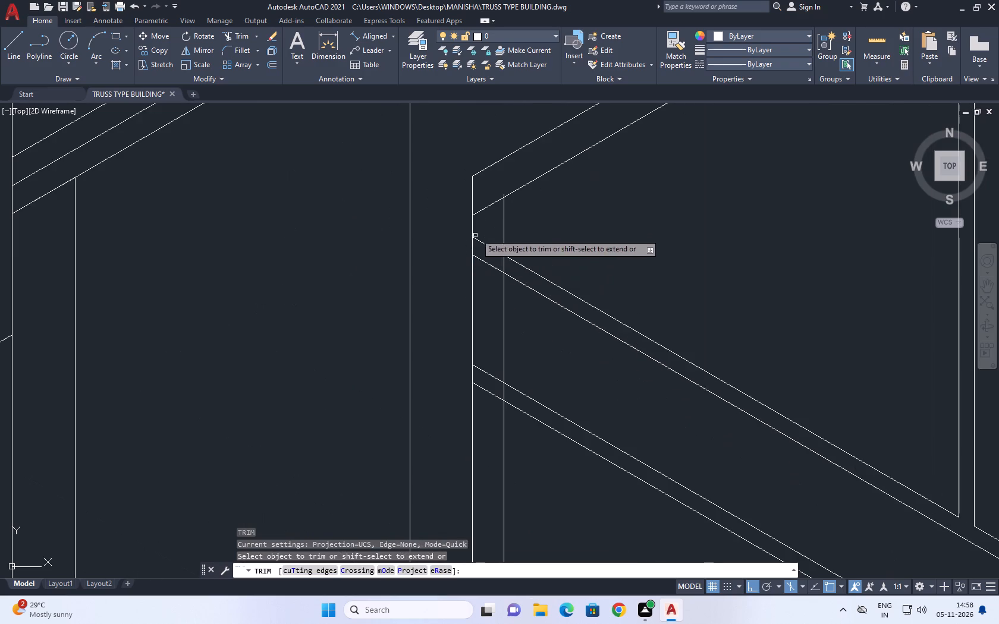
{"action": "left_click", "coordinate": [496, 196]}
{"action": "left_click", "coordinate": [489, 412]}
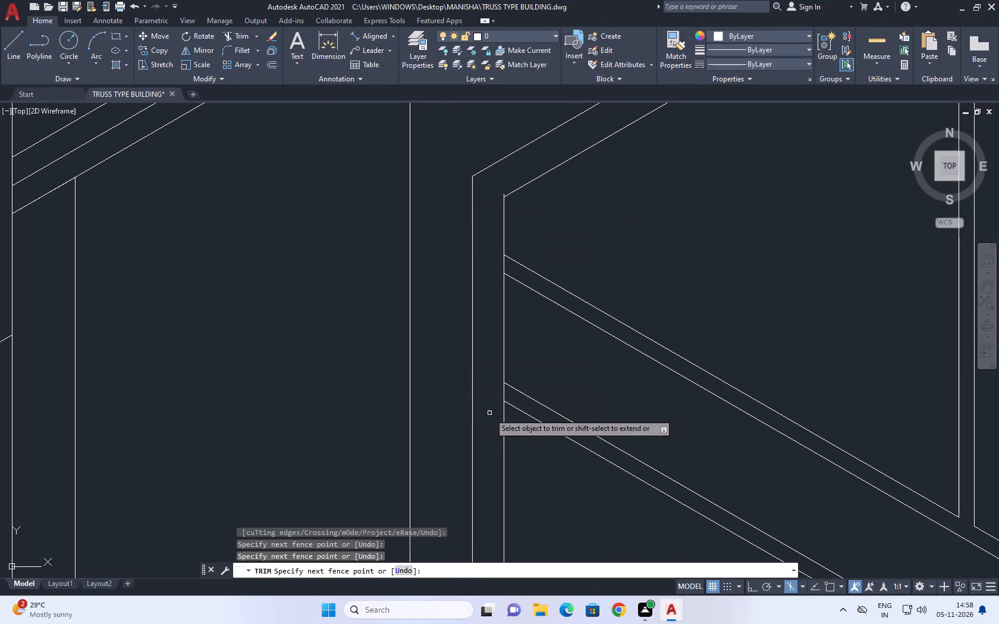
{"action": "scroll", "coordinate": [510, 166], "scroll_direction": "up", "scroll_amount": 3}
{"action": "left_click", "coordinate": [477, 286]}
{"action": "left_click", "coordinate": [481, 282]}
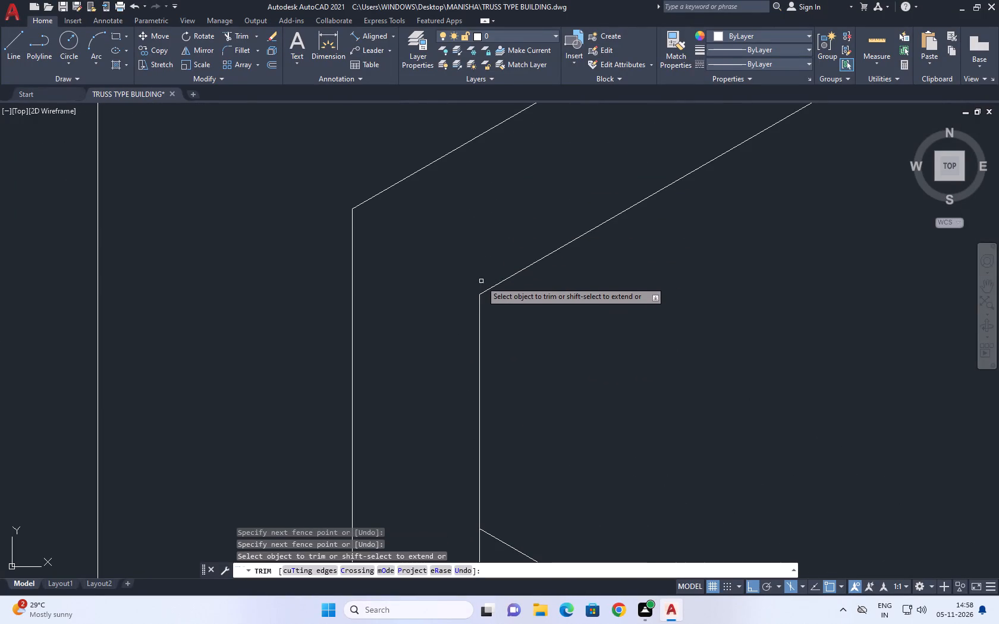
Trim both double-lined vertical dividers back to the inner sloping line at the top of the opening.
{"action": "scroll", "coordinate": [468, 278], "scroll_direction": "down", "scroll_amount": 8}
{"action": "scroll", "coordinate": [570, 236], "scroll_direction": "up", "scroll_amount": 5}
{"action": "left_click", "coordinate": [541, 230]}
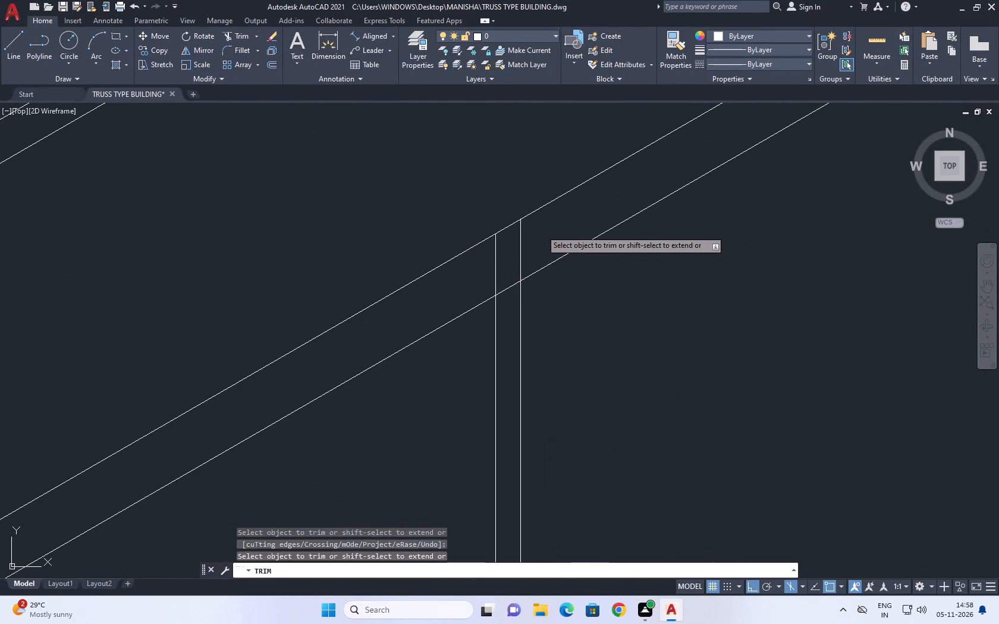
{"action": "left_click", "coordinate": [443, 286]}
{"action": "scroll", "coordinate": [518, 258], "scroll_direction": "down", "scroll_amount": 3}
{"action": "middle_click_drag", "start_coordinate": [642, 190], "coordinate": [520, 279]}
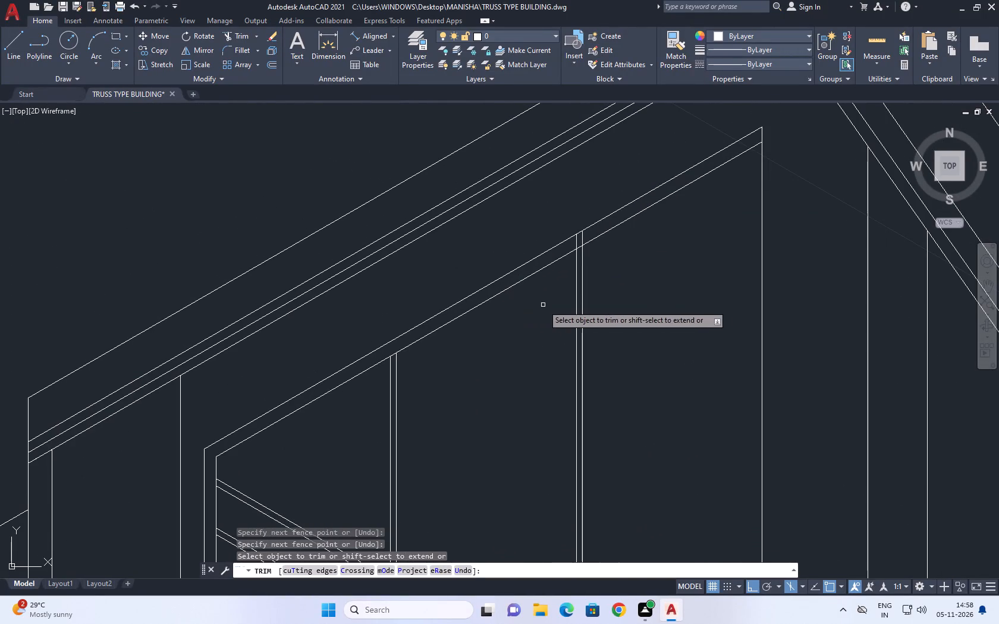
{"action": "scroll", "coordinate": [592, 225], "scroll_direction": "up", "scroll_amount": 1}
{"action": "left_click", "coordinate": [589, 240]}
{"action": "left_click", "coordinate": [545, 260]}
{"action": "scroll", "coordinate": [584, 254], "scroll_direction": "down", "scroll_amount": 4}
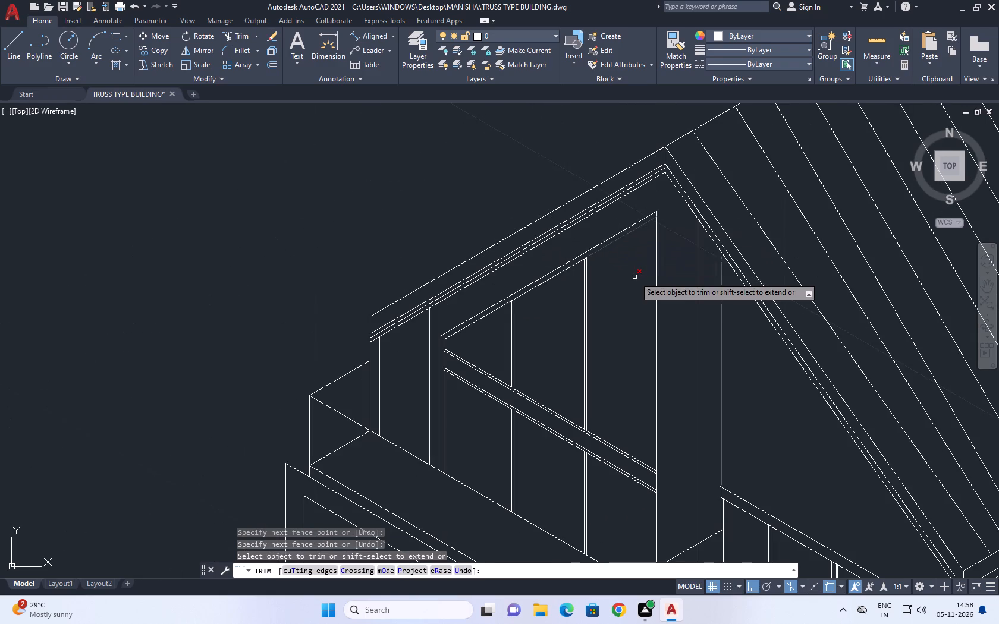
{"action": "key", "text": "space"}
Examine the finished terrace opening and the rest of the isometric house.
{"action": "scroll", "coordinate": [642, 284], "scroll_direction": "down", "scroll_amount": 2}
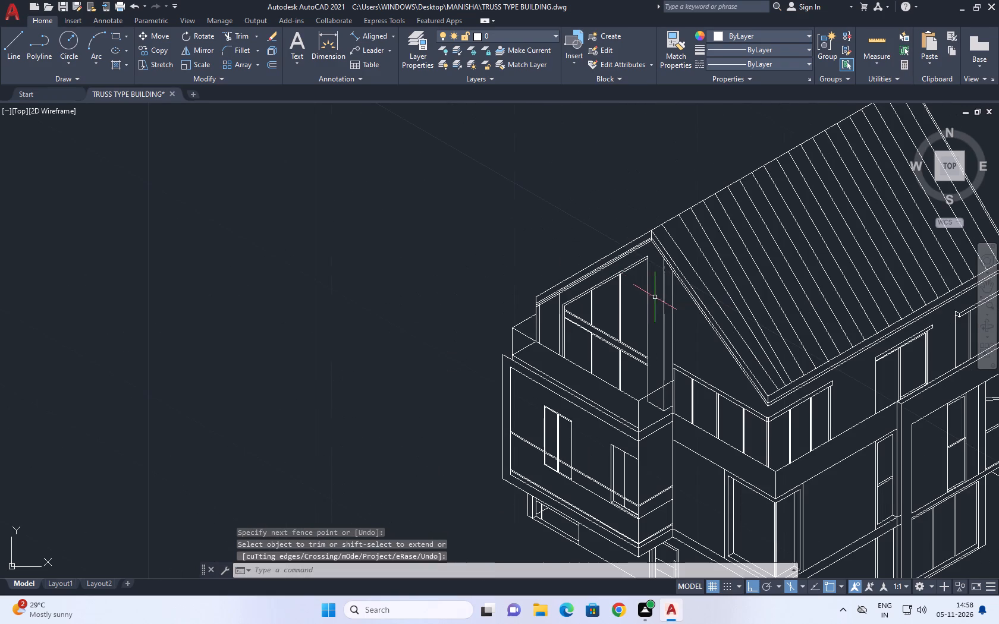
{"action": "scroll", "coordinate": [657, 407], "scroll_direction": "down", "scroll_amount": 1}
{"action": "scroll", "coordinate": [653, 412], "scroll_direction": "up", "scroll_amount": 1}
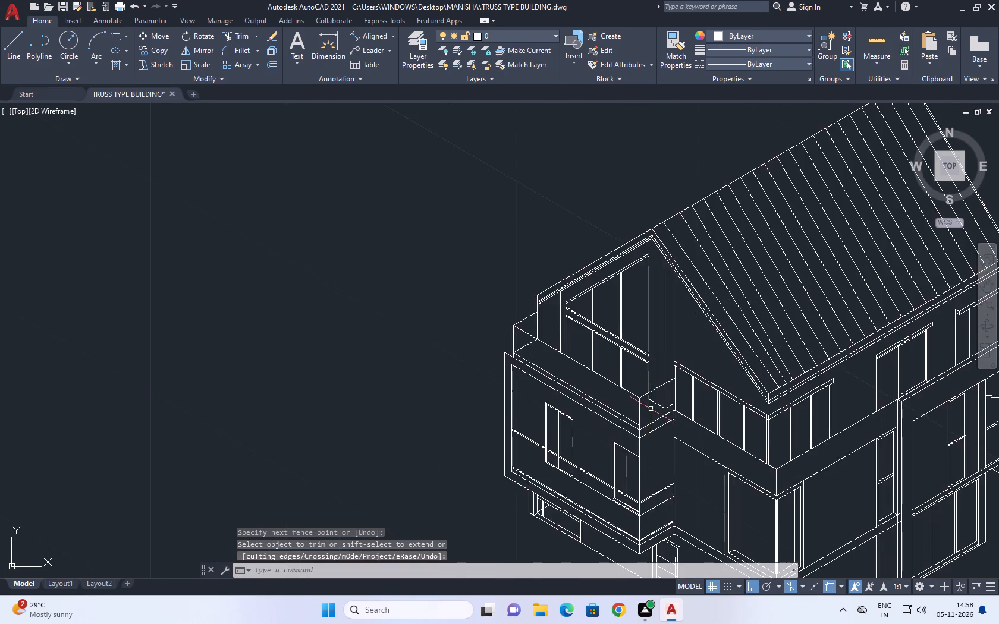
{"action": "scroll", "coordinate": [650, 408], "scroll_direction": "up", "scroll_amount": 1}
{"action": "middle_click_drag", "start_coordinate": [649, 408], "coordinate": [629, 426]}
{"action": "scroll", "coordinate": [675, 417], "scroll_direction": "down", "scroll_amount": 1}
{"action": "middle_click_drag", "start_coordinate": [790, 402], "coordinate": [530, 348]}
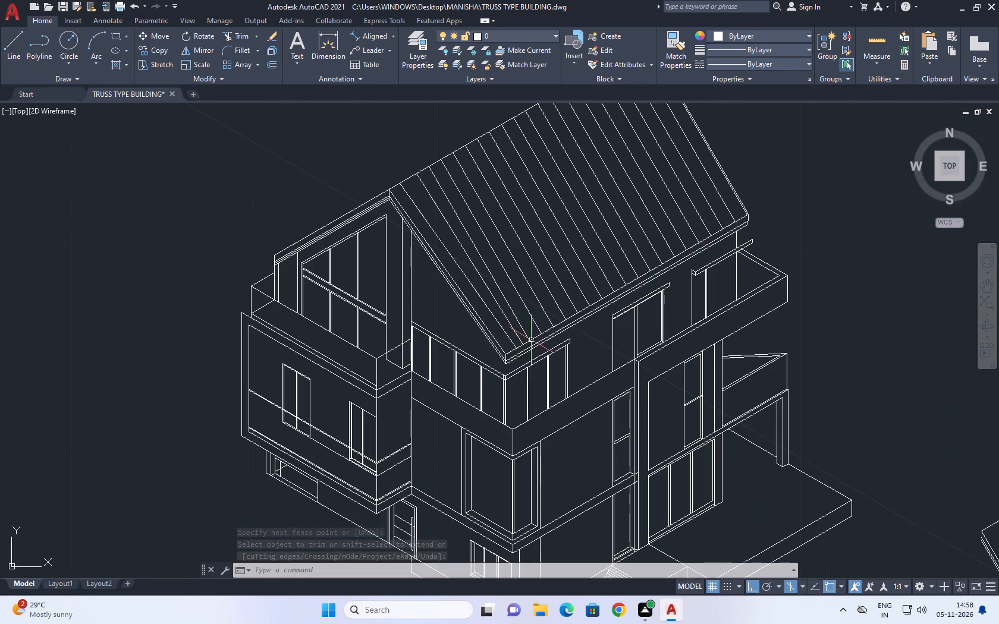
{"action": "middle_click_drag", "start_coordinate": [717, 306], "coordinate": [649, 307]}
{"action": "middle_click_drag", "start_coordinate": [702, 310], "coordinate": [586, 255]}
{"action": "scroll", "coordinate": [554, 241], "scroll_direction": "down", "scroll_amount": 2}
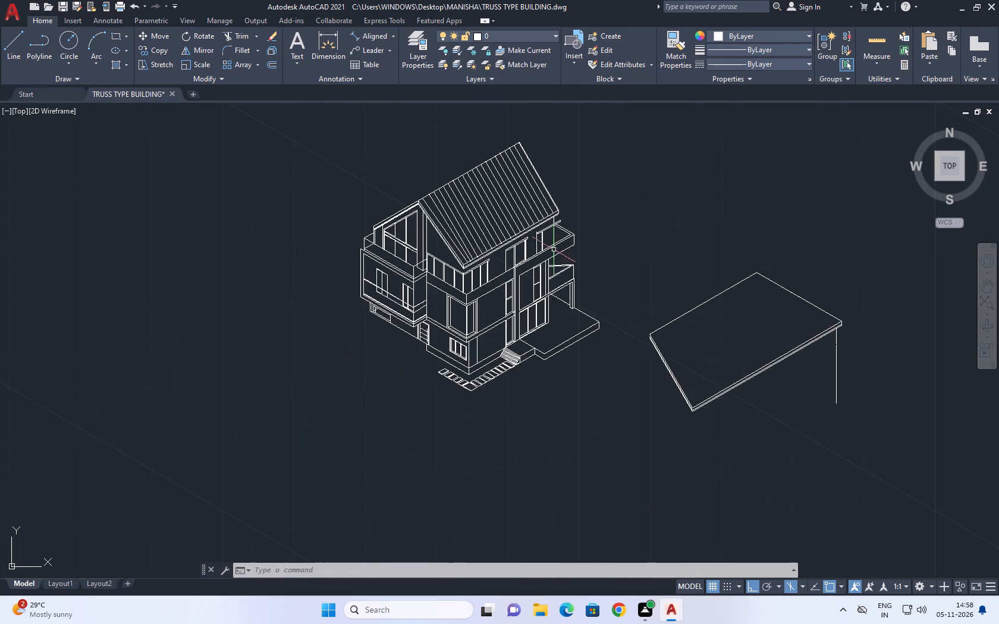
Erase the spare roof outline and its attached vertical line lying beside the isometric house.
{"action": "middle_click_drag", "start_coordinate": [621, 307], "coordinate": [571, 298]}
{"action": "left_click", "coordinate": [852, 277]}
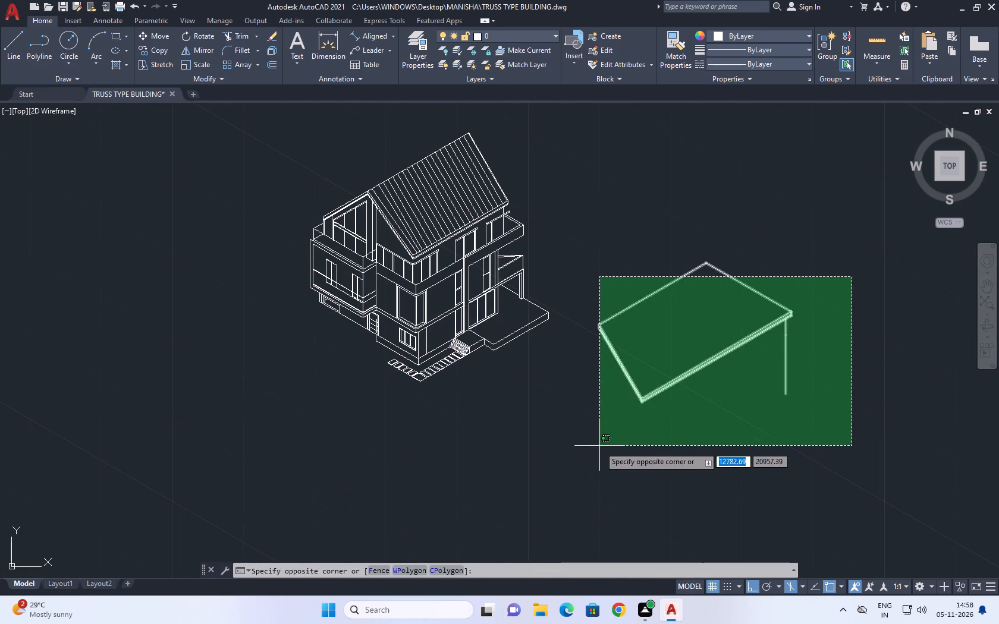
{"action": "left_click", "coordinate": [599, 447]}
{"action": "right_click", "coordinate": [617, 252]}
{"action": "left_click", "coordinate": [650, 324]}
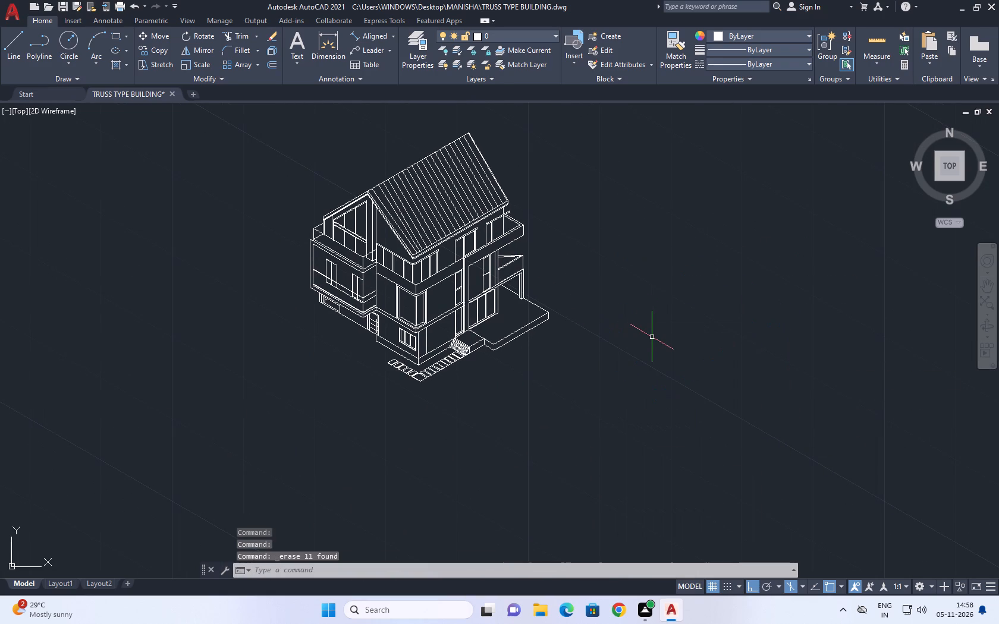
Draw a vertical divider on the wider face of the middle-floor corner window, from the top edge's midpoint to the inner bottom edge.
{"action": "middle_click_drag", "start_coordinate": [377, 319], "coordinate": [400, 322]}
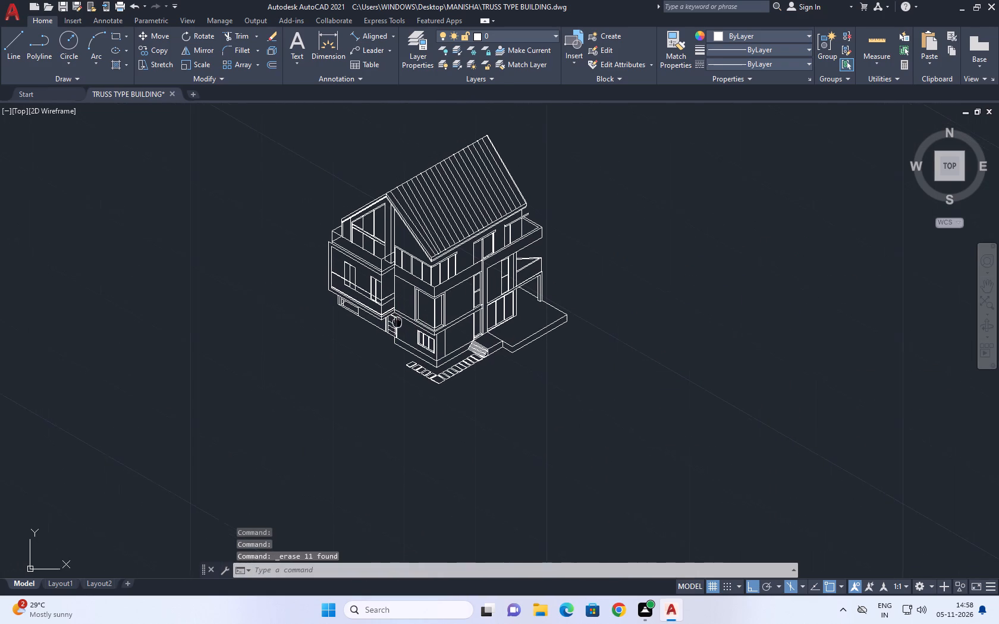
{"action": "middle_click_drag", "start_coordinate": [400, 322], "coordinate": [409, 325]}
{"action": "scroll", "coordinate": [450, 311], "scroll_direction": "up", "scroll_amount": 1}
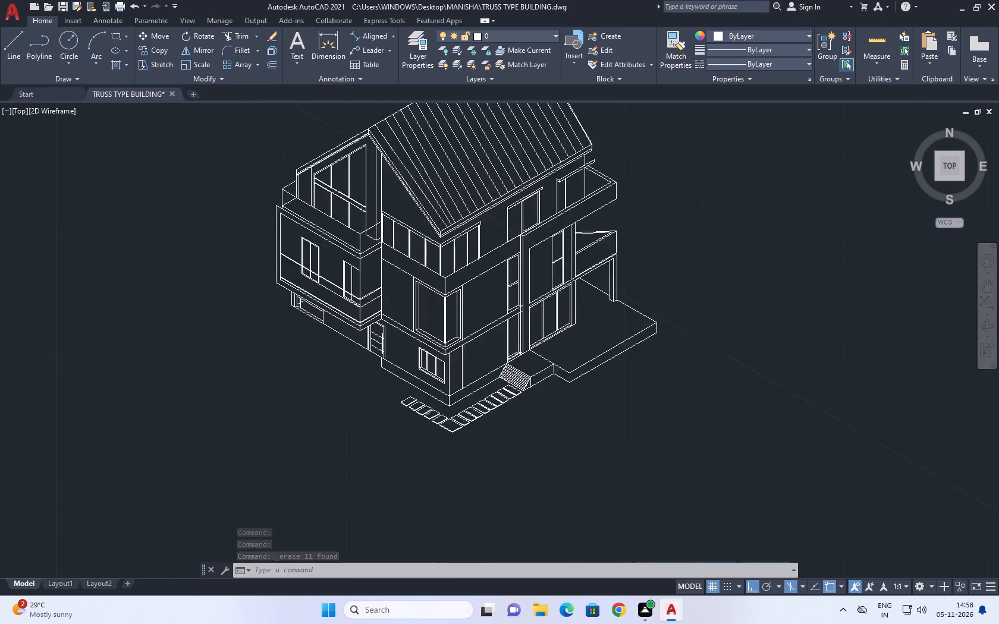
{"action": "scroll", "coordinate": [450, 311], "scroll_direction": "up", "scroll_amount": 2}
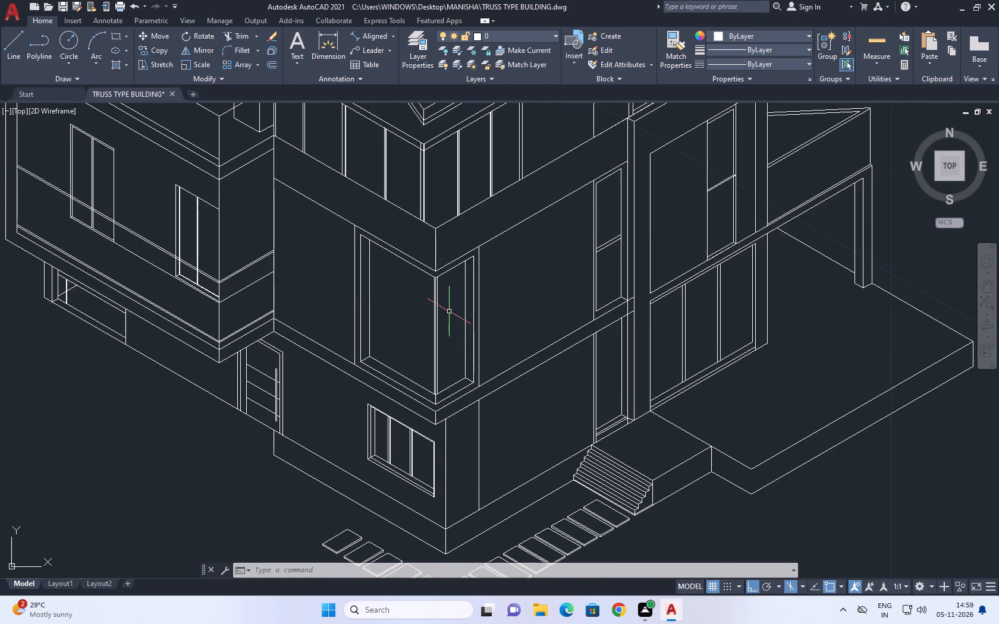
{"action": "middle_click_drag", "start_coordinate": [367, 308], "coordinate": [429, 316]}
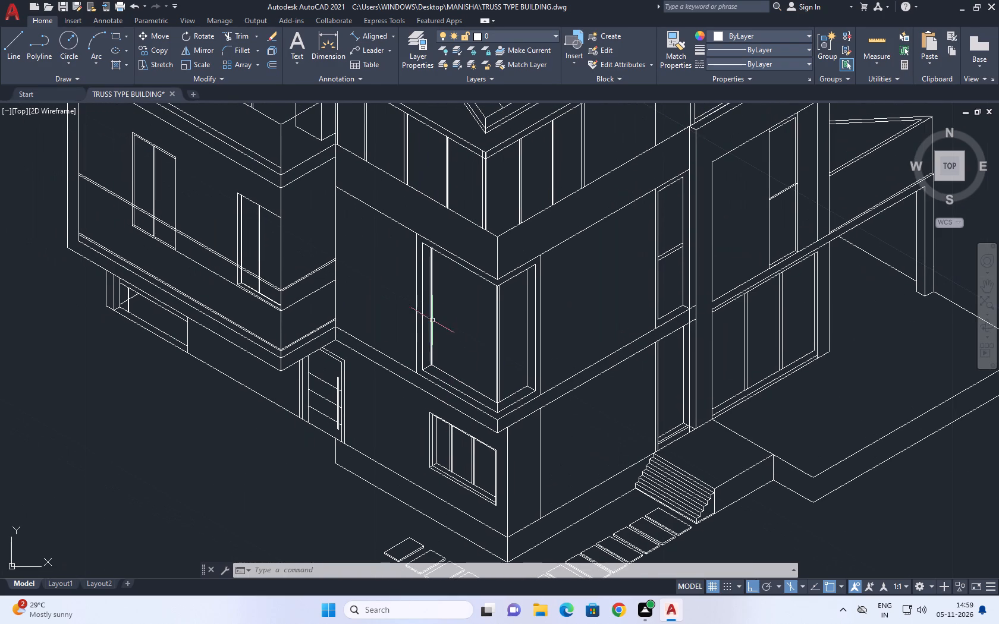
{"action": "key", "text": "l"}
{"action": "key", "text": "space"}
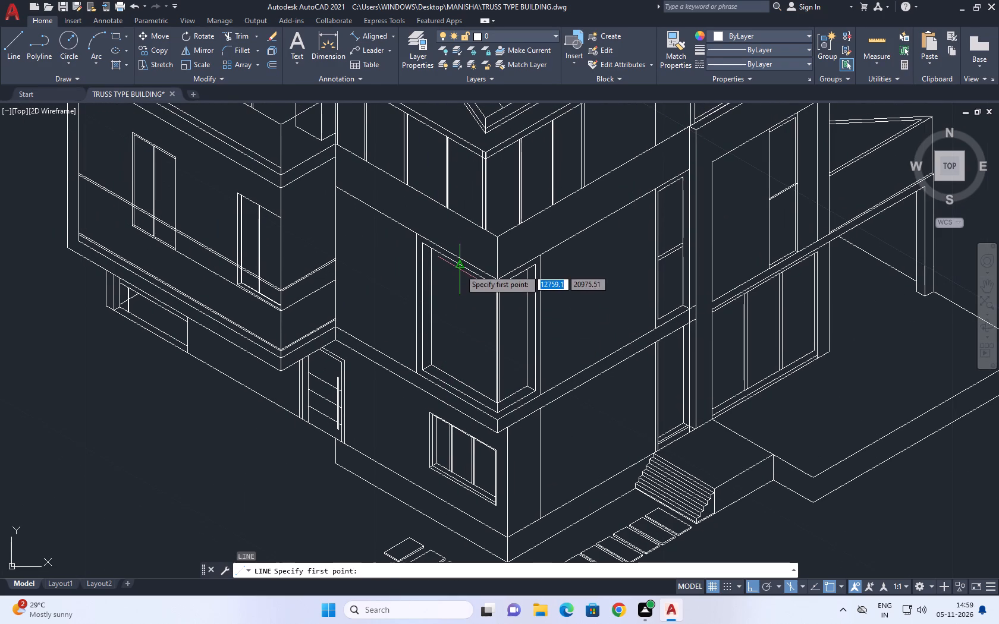
{"action": "left_click", "coordinate": [463, 267]}
{"action": "scroll", "coordinate": [438, 375], "scroll_direction": "up", "scroll_amount": 2}
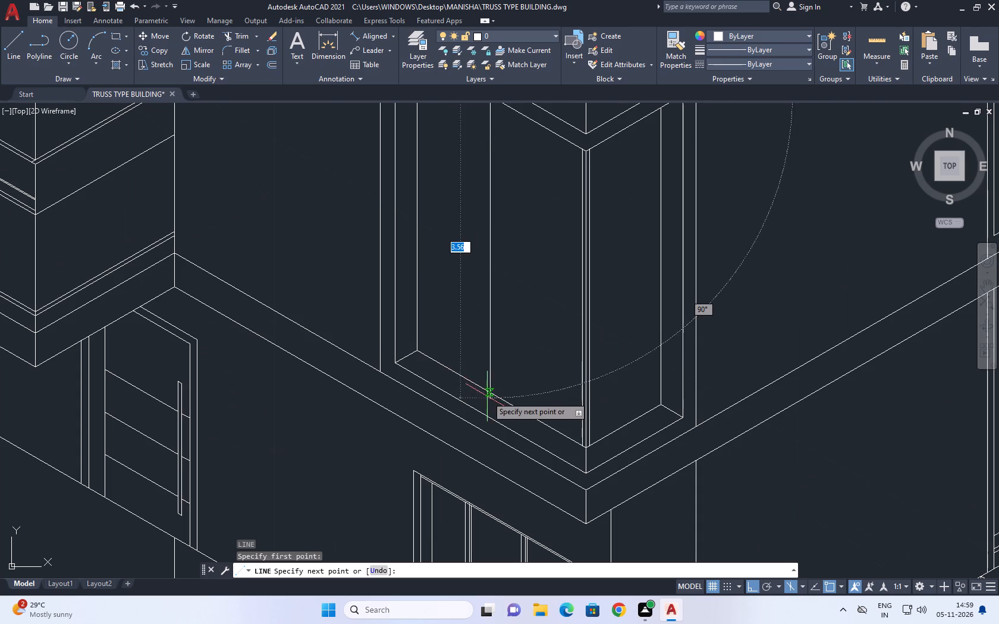
{"action": "left_click", "coordinate": [487, 398]}
{"action": "key", "text": "space"}
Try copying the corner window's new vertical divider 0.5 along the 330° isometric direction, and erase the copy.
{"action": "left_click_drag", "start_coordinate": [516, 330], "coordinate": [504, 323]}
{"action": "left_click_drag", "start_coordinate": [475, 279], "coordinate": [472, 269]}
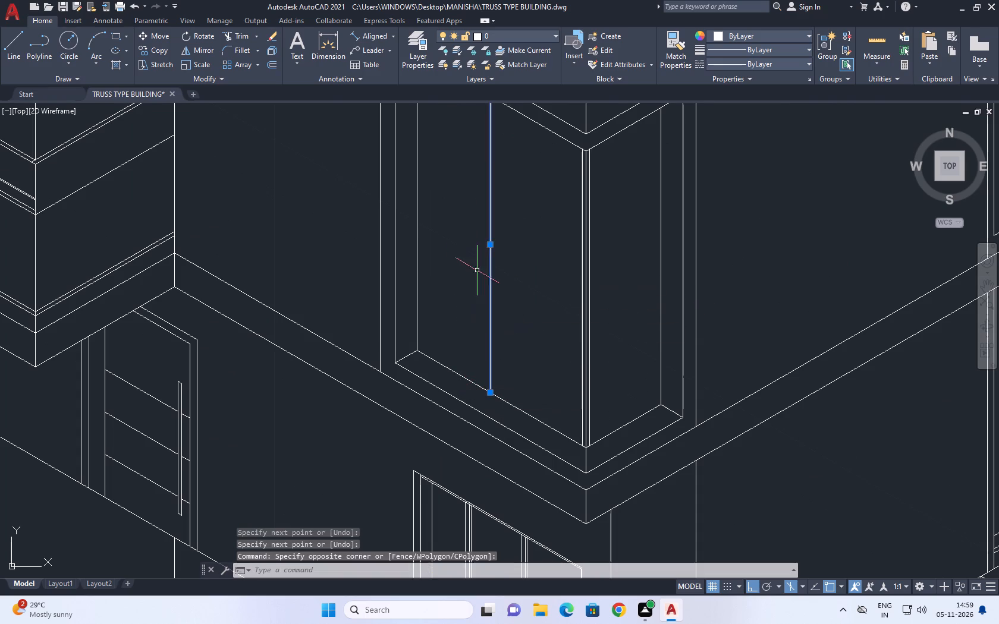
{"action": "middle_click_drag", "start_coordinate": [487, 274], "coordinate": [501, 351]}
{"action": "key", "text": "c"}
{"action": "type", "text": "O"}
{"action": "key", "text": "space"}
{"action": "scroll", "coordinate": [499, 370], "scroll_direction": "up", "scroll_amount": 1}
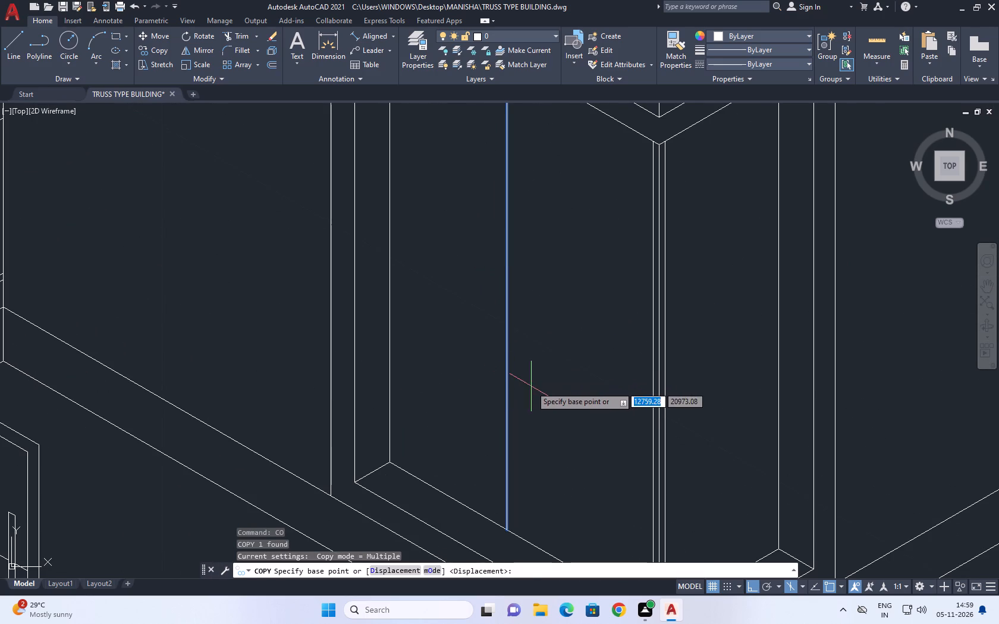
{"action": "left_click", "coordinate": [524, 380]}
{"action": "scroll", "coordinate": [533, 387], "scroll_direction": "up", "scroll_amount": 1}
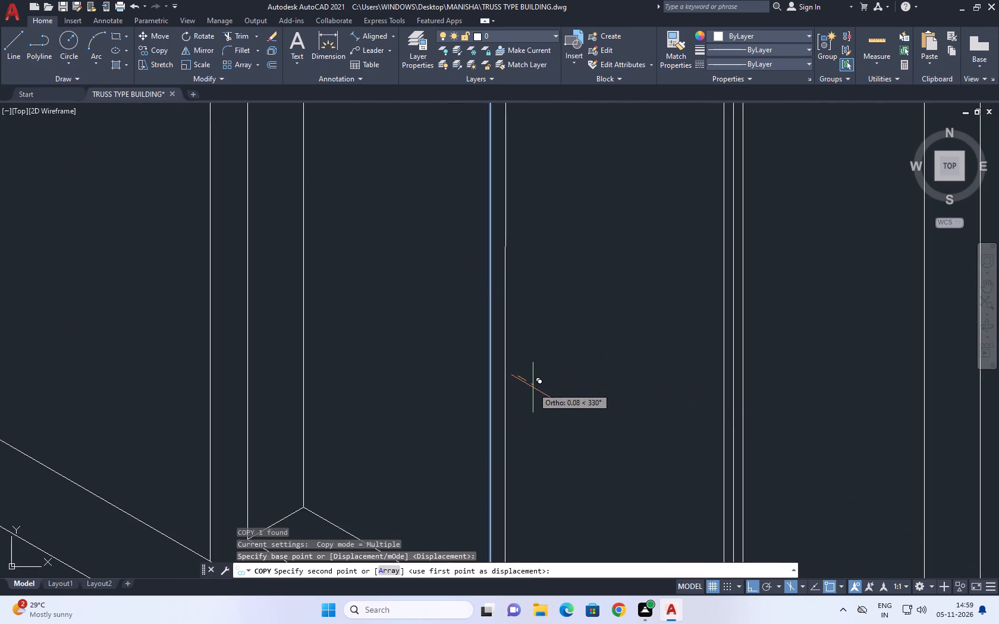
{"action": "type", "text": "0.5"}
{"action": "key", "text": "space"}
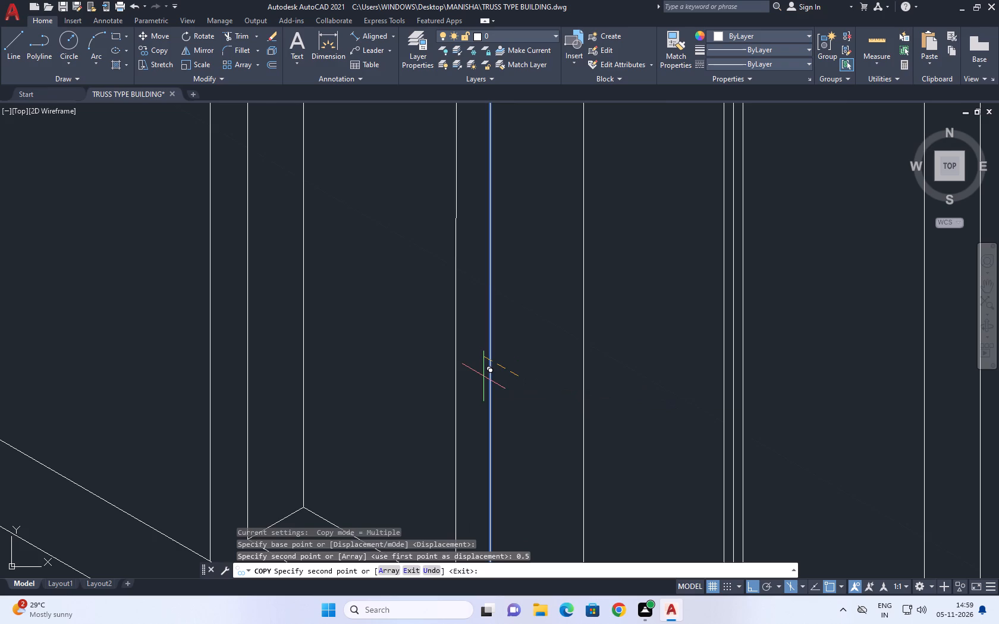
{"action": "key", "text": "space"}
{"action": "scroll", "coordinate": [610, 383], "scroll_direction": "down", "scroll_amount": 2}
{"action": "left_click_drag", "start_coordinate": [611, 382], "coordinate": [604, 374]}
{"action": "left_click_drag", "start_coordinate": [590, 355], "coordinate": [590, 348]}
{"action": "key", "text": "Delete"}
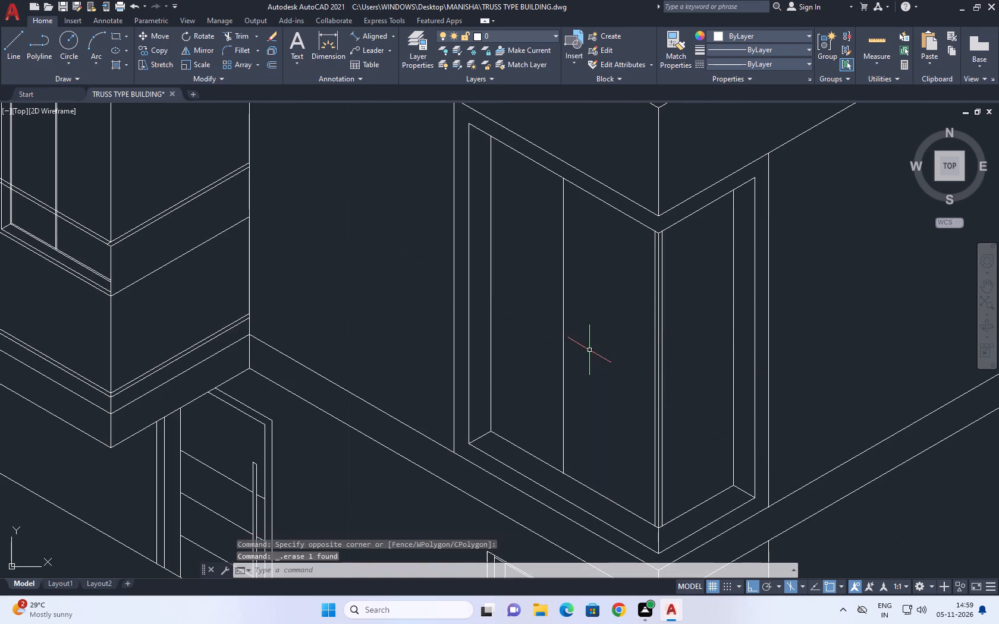
Copy the corner window's vertical divider 0.05 toward the building corner to make it double-lined.
{"action": "left_click_drag", "start_coordinate": [589, 350], "coordinate": [579, 342]}
{"action": "left_click", "coordinate": [554, 311]}
{"action": "type", "text": "CO"}
{"action": "key", "text": "space"}
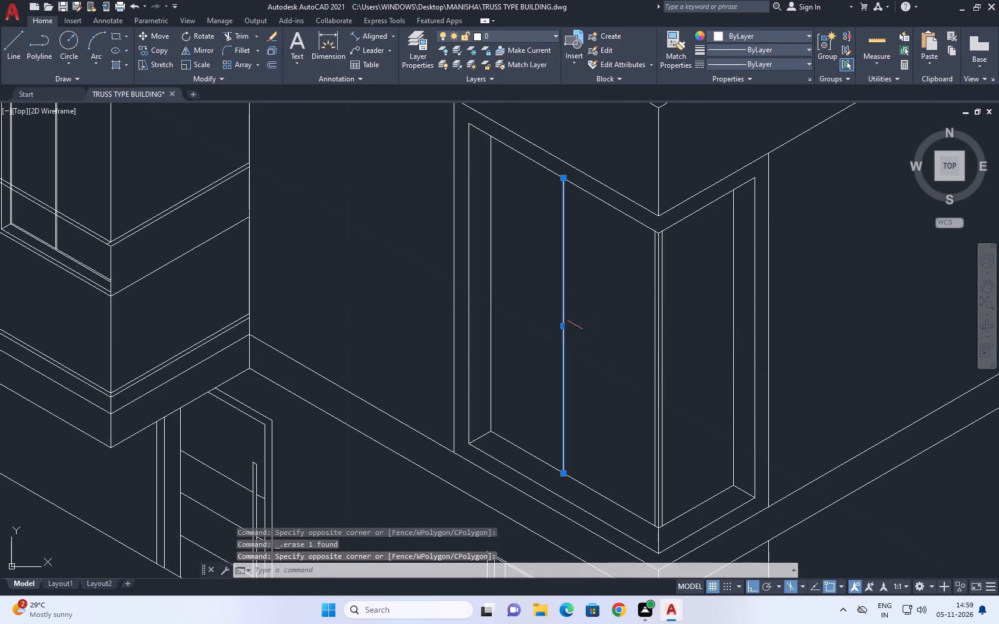
{"action": "left_click", "coordinate": [561, 321]}
{"action": "type", "text": "0.0"}
{"action": "type", "text": "5"}
{"action": "key", "text": "space"}
{"action": "key", "text": "Escape"}
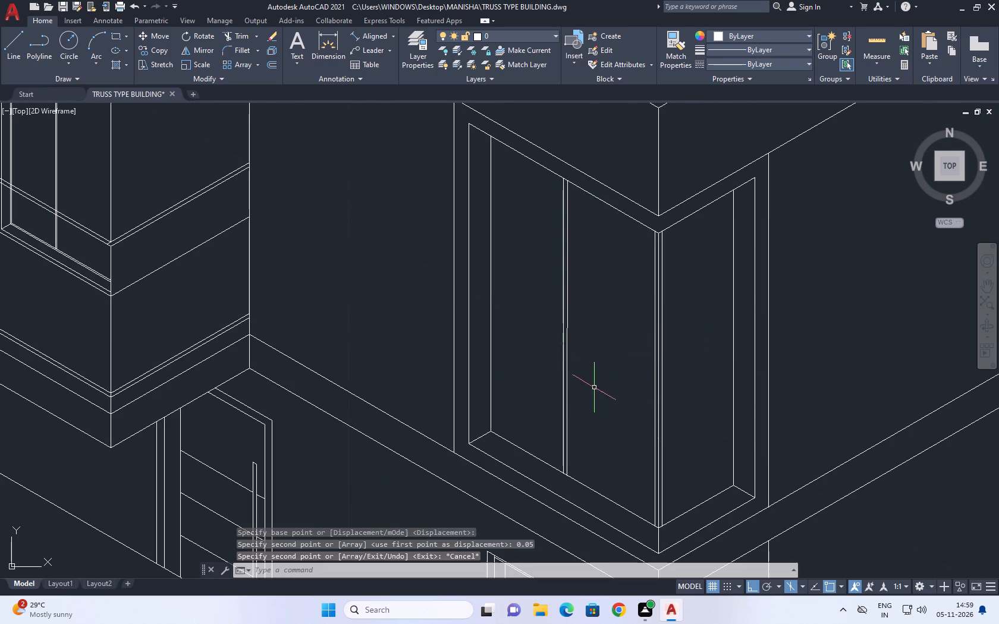
Examine the divided corner window and the surrounding facades of the isometric house.
{"action": "middle_click_drag", "start_coordinate": [681, 331], "coordinate": [612, 300]}
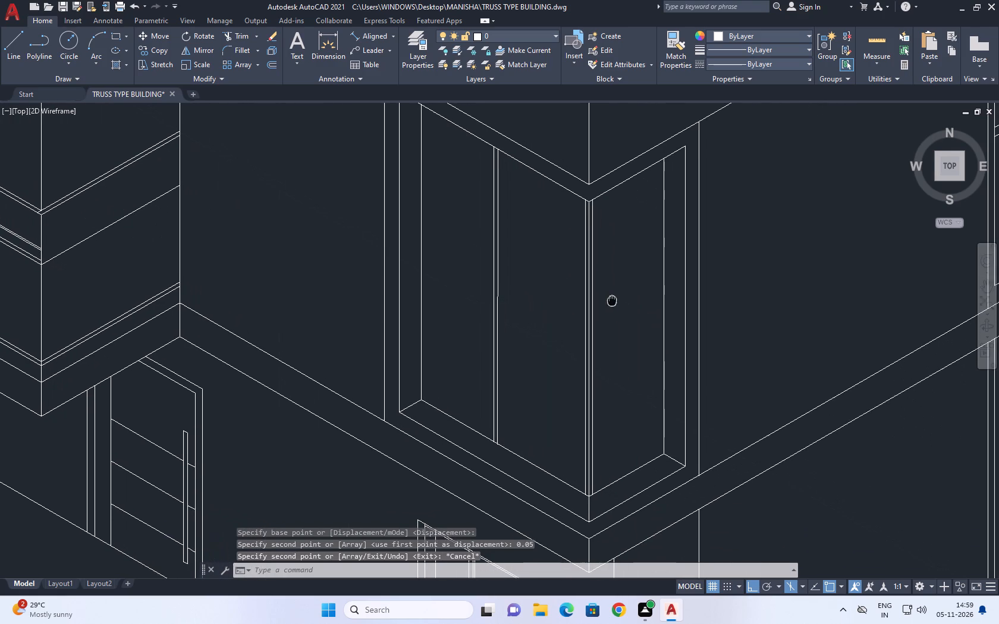
{"action": "middle_click_drag", "start_coordinate": [612, 300], "coordinate": [610, 300]}
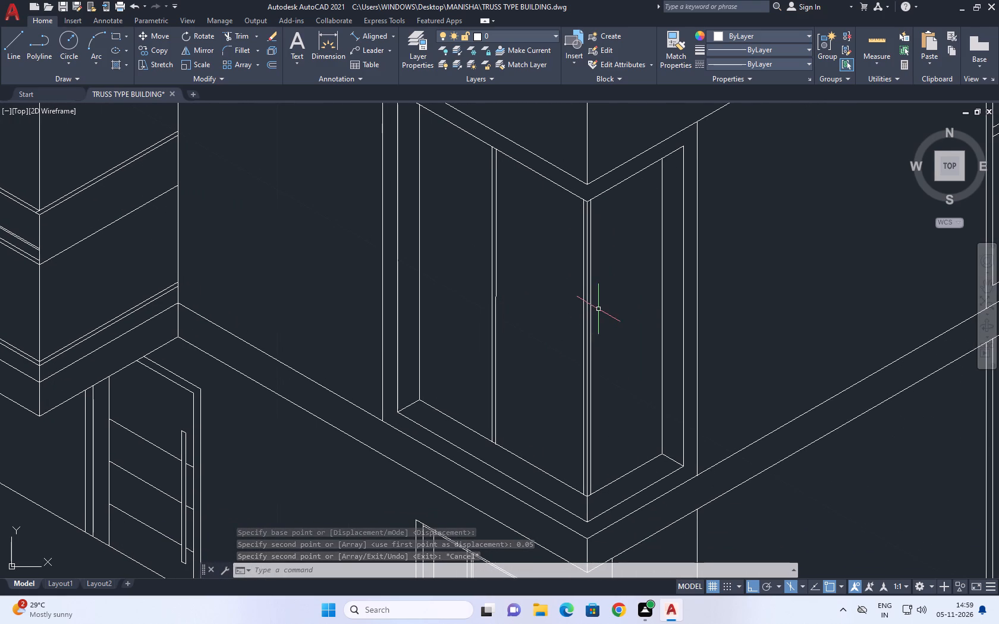
{"action": "scroll", "coordinate": [489, 446], "scroll_direction": "up", "scroll_amount": 5}
{"action": "scroll", "coordinate": [519, 434], "scroll_direction": "down", "scroll_amount": 4}
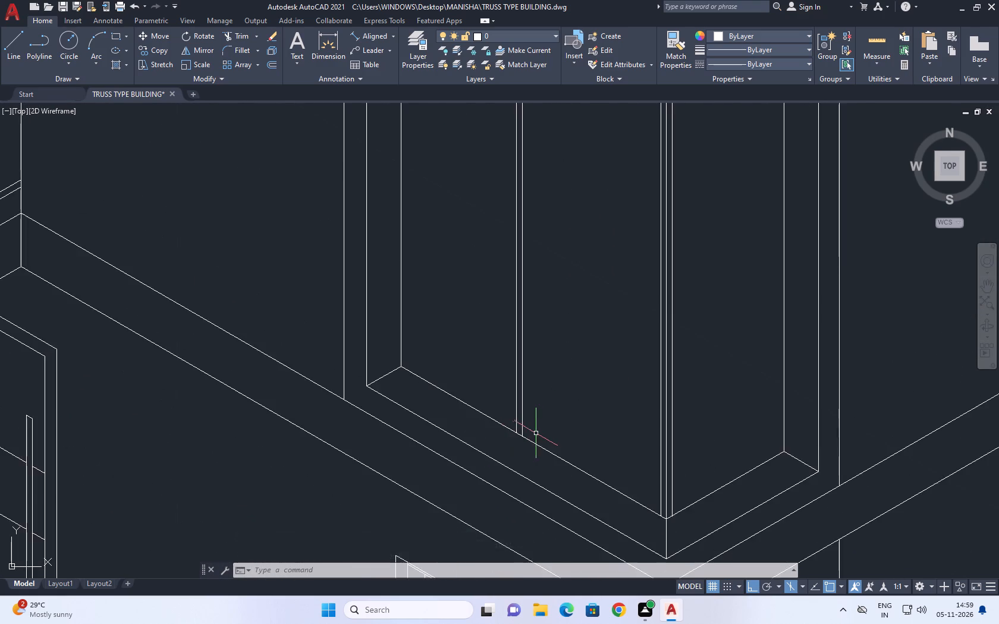
{"action": "scroll", "coordinate": [539, 433], "scroll_direction": "down", "scroll_amount": 2}
{"action": "middle_click_drag", "start_coordinate": [554, 424], "coordinate": [598, 428]}
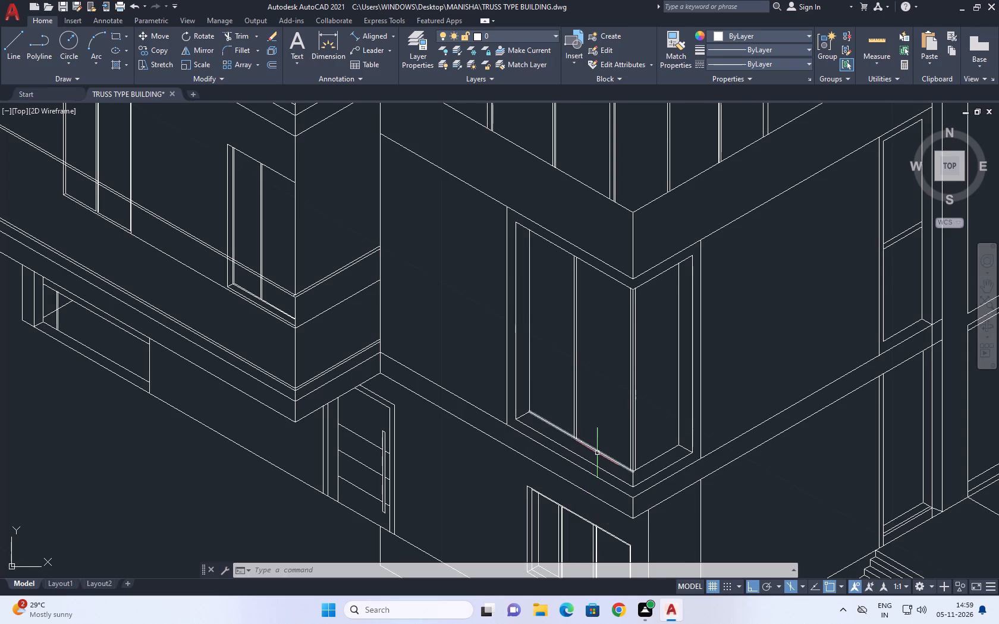
{"action": "scroll", "coordinate": [596, 453], "scroll_direction": "down", "scroll_amount": 2}
{"action": "middle_click_drag", "start_coordinate": [752, 472], "coordinate": [655, 390]}
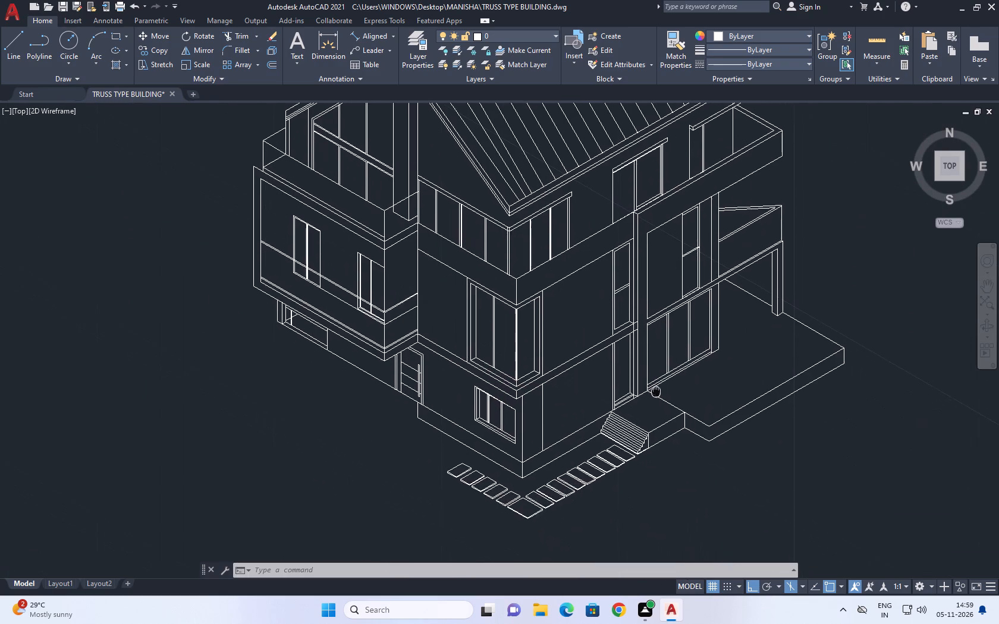
{"action": "middle_click_drag", "start_coordinate": [655, 390], "coordinate": [643, 386]}
{"action": "scroll", "coordinate": [643, 386], "scroll_direction": "up", "scroll_amount": 2}
{"action": "scroll", "coordinate": [645, 361], "scroll_direction": "down", "scroll_amount": 1}
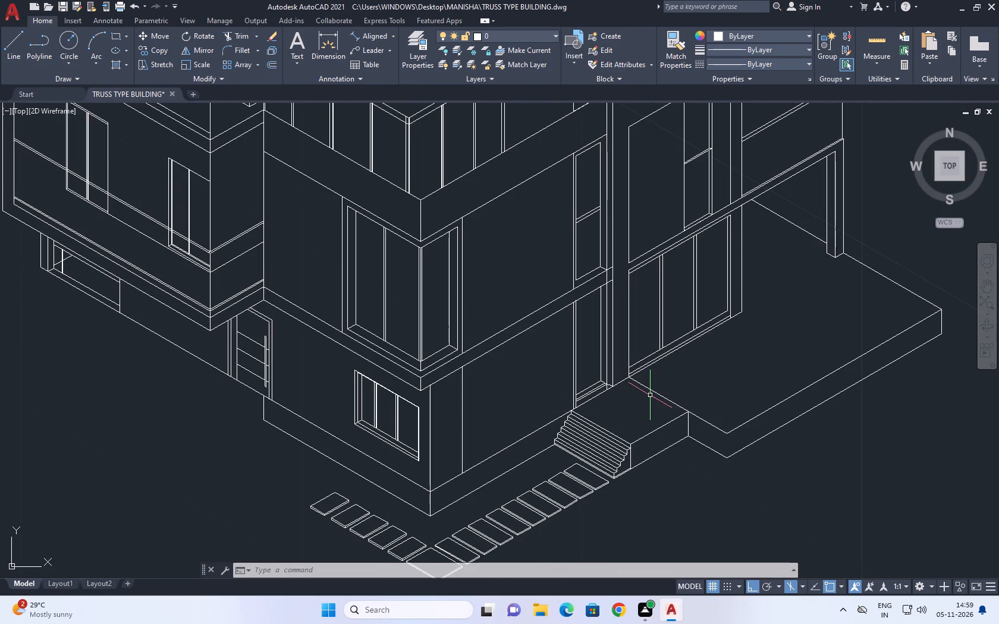
{"action": "scroll", "coordinate": [636, 399], "scroll_direction": "down", "scroll_amount": 4}
{"action": "middle_click_drag", "start_coordinate": [514, 402], "coordinate": [592, 379]}
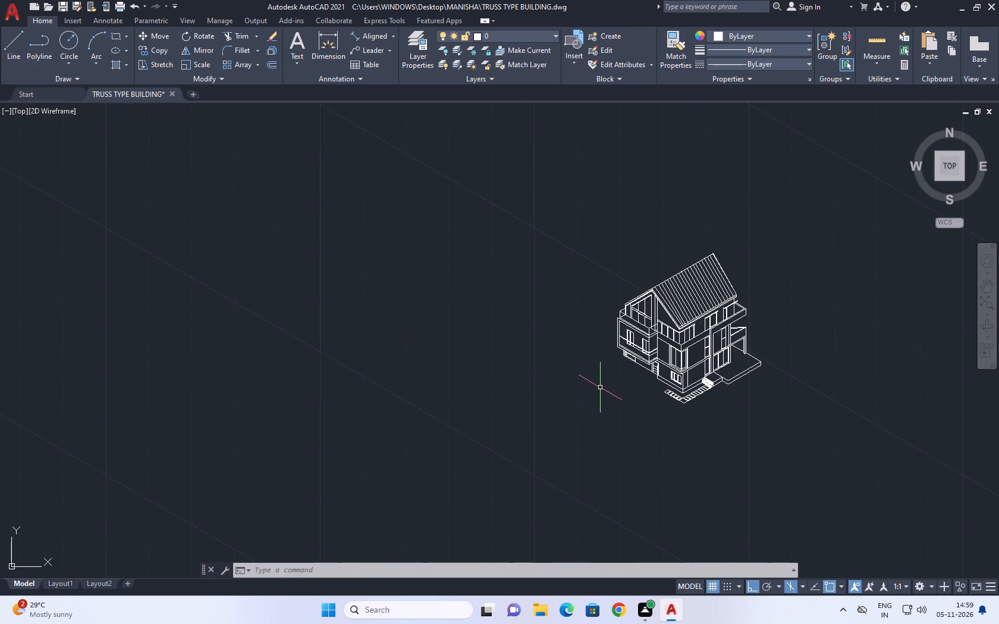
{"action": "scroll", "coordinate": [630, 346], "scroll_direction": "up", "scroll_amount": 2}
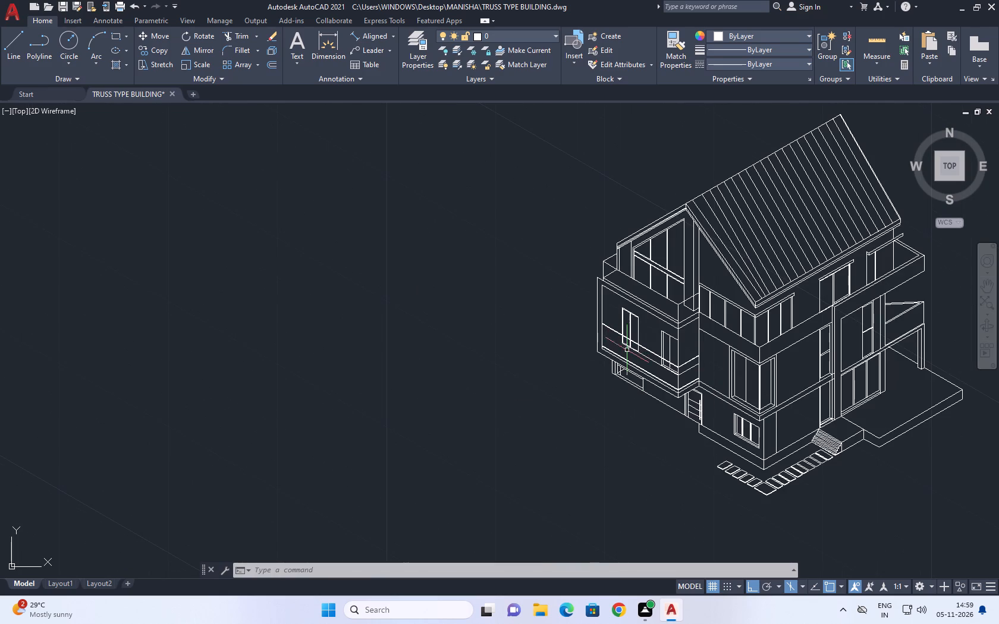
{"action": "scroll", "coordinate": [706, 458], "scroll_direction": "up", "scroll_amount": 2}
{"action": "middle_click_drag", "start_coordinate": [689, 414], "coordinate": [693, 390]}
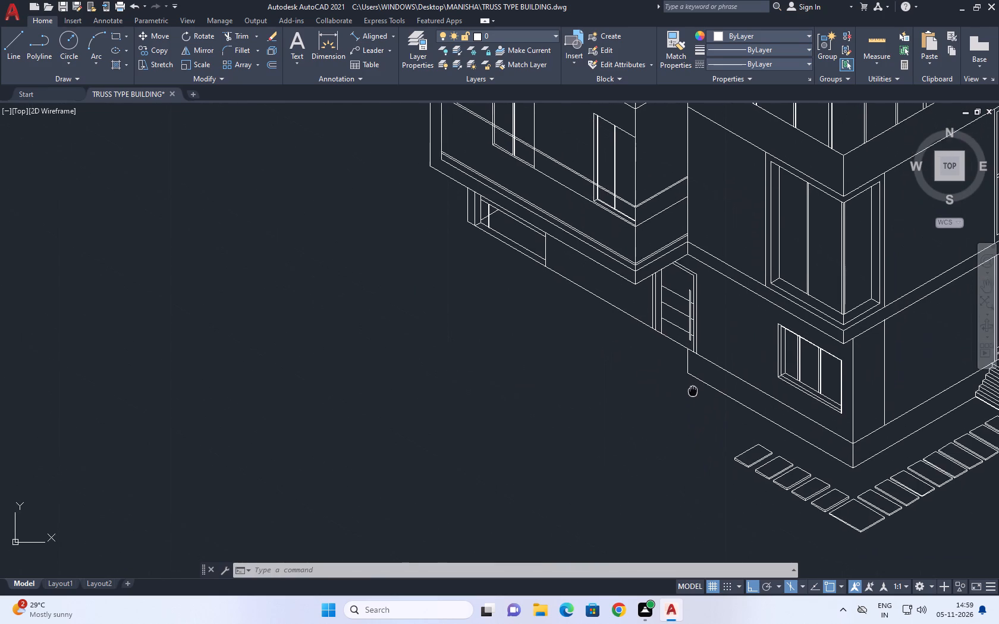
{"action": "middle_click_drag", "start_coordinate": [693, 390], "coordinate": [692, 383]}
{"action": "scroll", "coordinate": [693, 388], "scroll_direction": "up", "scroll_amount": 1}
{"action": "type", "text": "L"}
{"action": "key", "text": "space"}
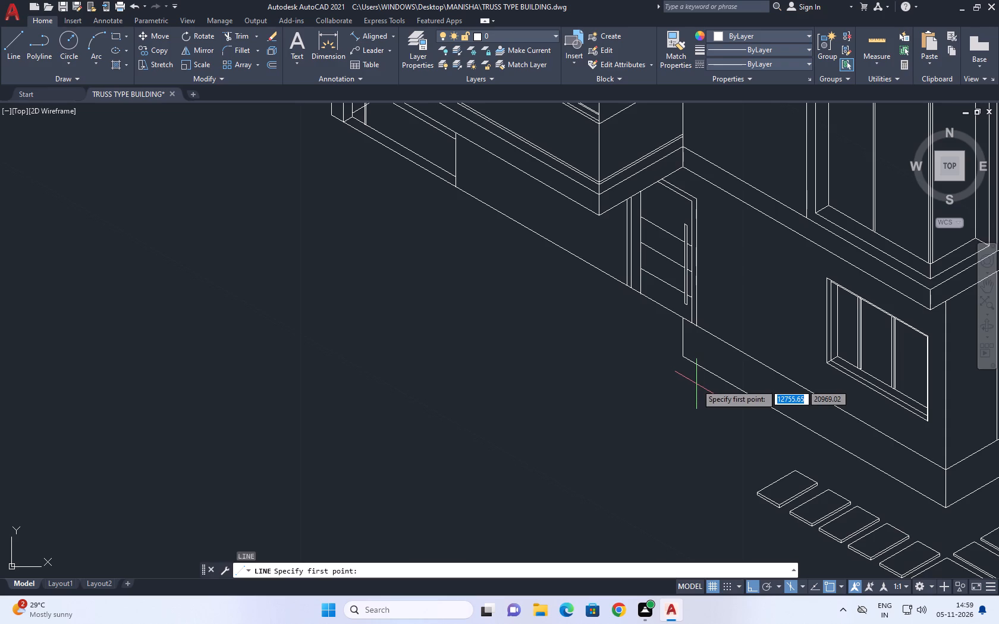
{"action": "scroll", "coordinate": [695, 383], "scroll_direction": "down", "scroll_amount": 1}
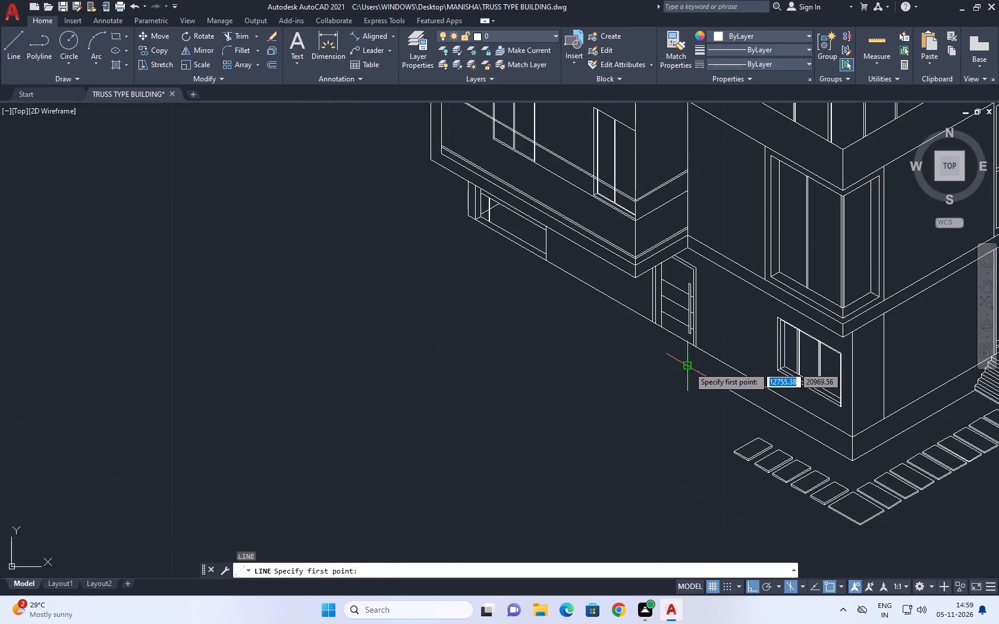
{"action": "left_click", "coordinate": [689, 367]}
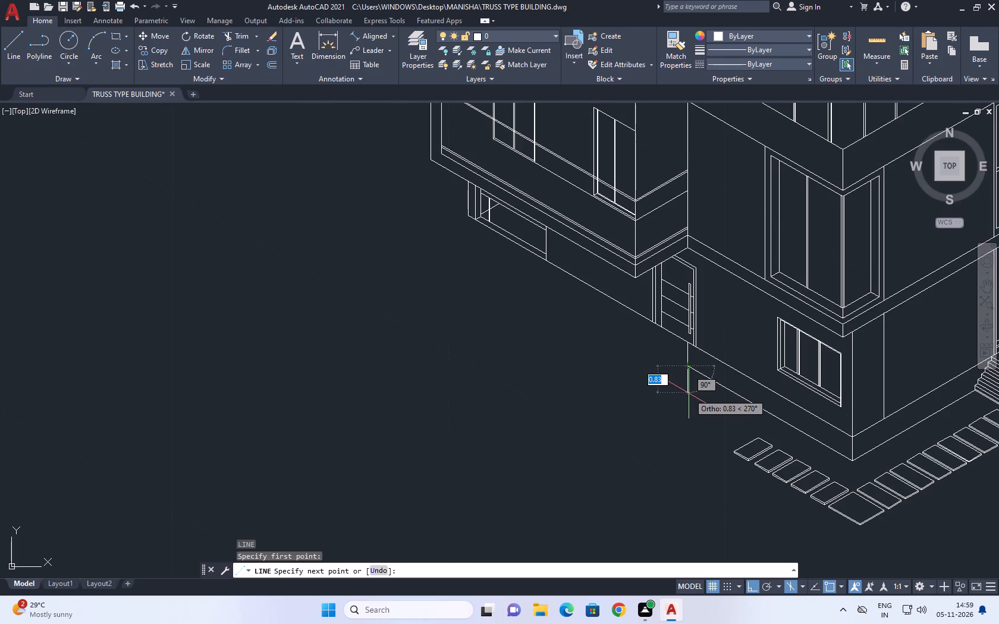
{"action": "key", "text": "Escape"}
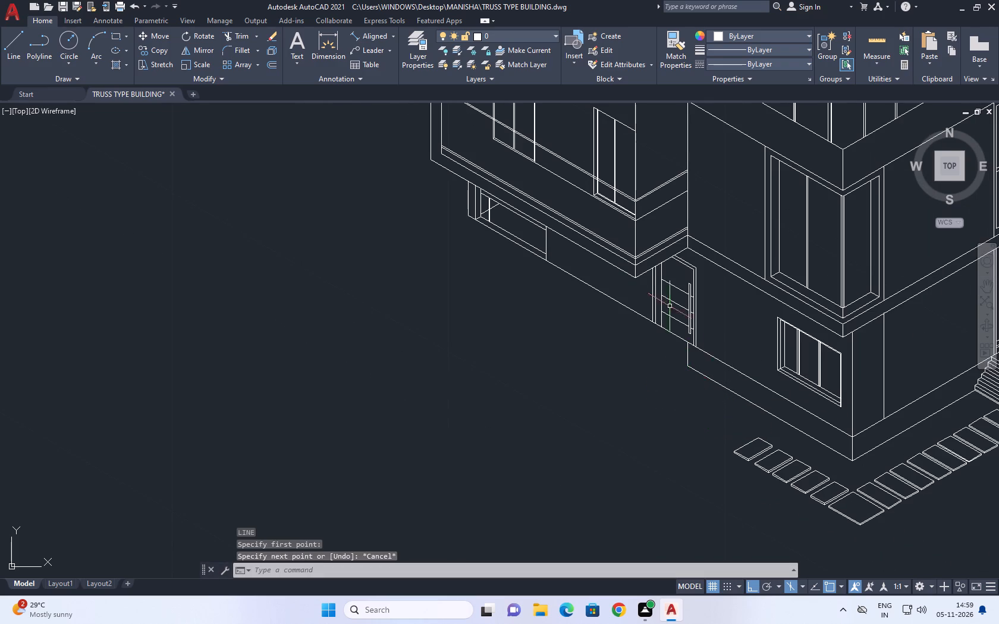
Move the ground-level door with its frame, panel lines and handle along the wall, just clear of the plinth's vertical edge.
{"action": "scroll", "coordinate": [666, 298], "scroll_direction": "up", "scroll_amount": 2}
{"action": "left_click", "coordinate": [752, 310]}
{"action": "left_click_drag", "start_coordinate": [686, 325], "coordinate": [612, 330]}
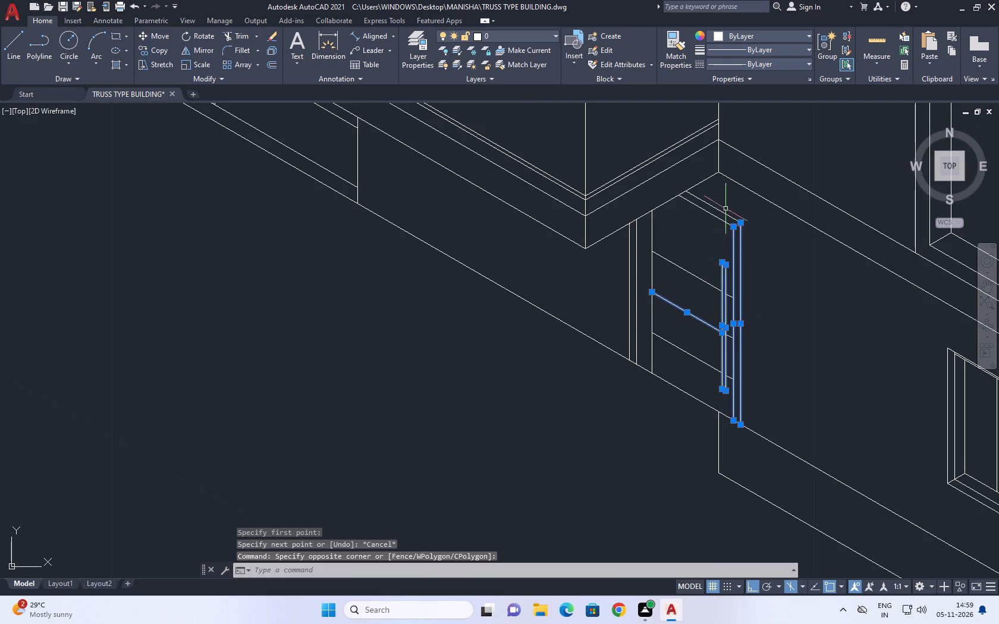
{"action": "scroll", "coordinate": [727, 203], "scroll_direction": "up", "scroll_amount": 2}
{"action": "left_click", "coordinate": [733, 198]}
{"action": "left_click_drag", "start_coordinate": [688, 268], "coordinate": [684, 274]}
{"action": "middle_click_drag", "start_coordinate": [624, 305], "coordinate": [666, 238]}
{"action": "left_click_drag", "start_coordinate": [682, 242], "coordinate": [655, 277]}
{"action": "left_click_drag", "start_coordinate": [482, 386], "coordinate": [500, 387]}
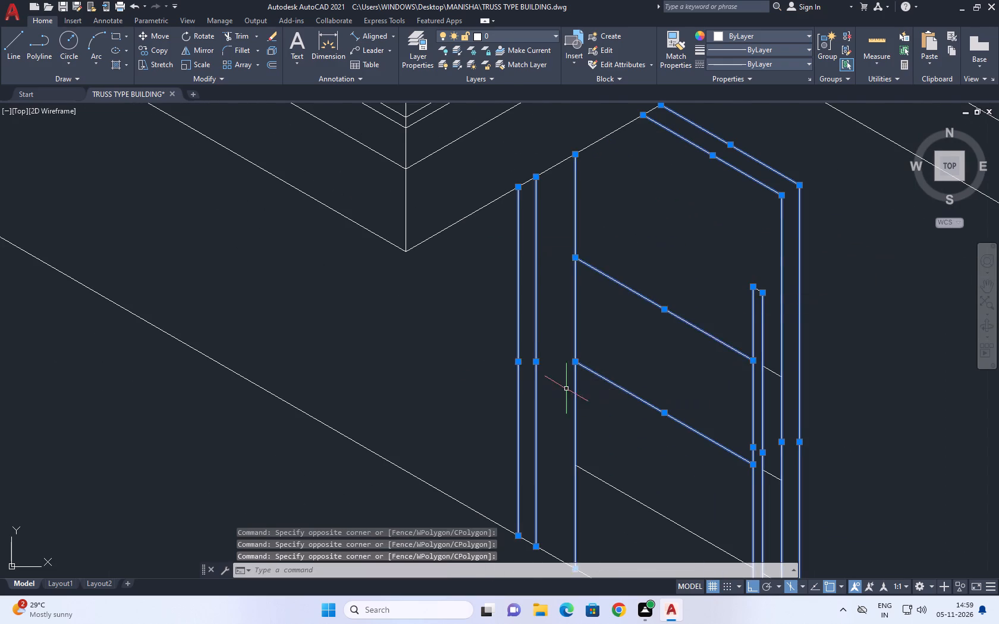
{"action": "middle_click_drag", "start_coordinate": [571, 381], "coordinate": [617, 277]}
{"action": "left_click_drag", "start_coordinate": [686, 441], "coordinate": [682, 423]}
{"action": "left_click_drag", "start_coordinate": [598, 335], "coordinate": [557, 329]}
{"action": "left_click_drag", "start_coordinate": [846, 380], "coordinate": [816, 332]}
{"action": "left_click", "coordinate": [749, 272]}
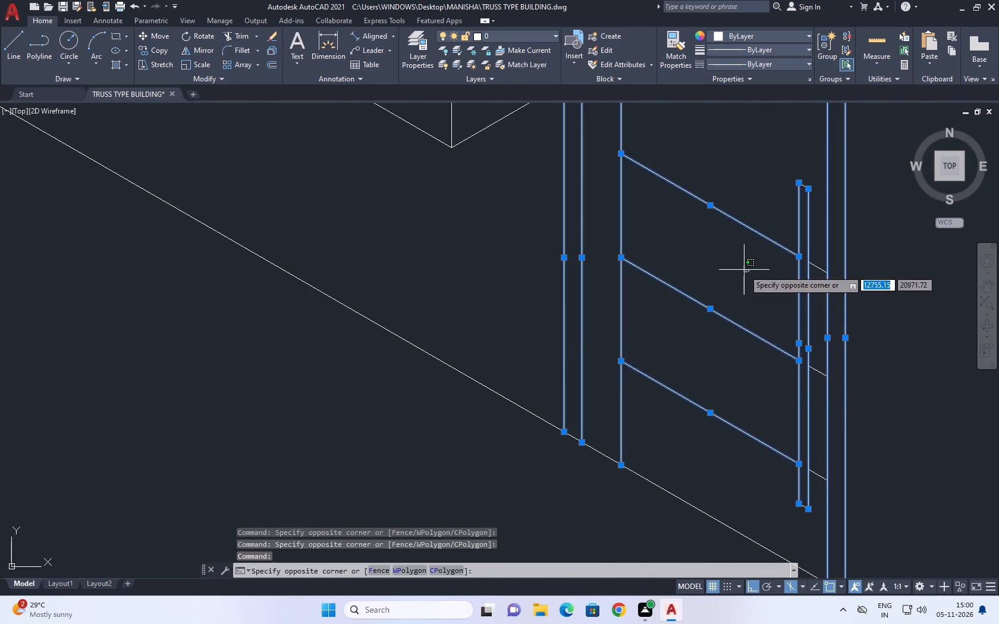
{"action": "left_click", "coordinate": [784, 390]}
{"action": "left_click", "coordinate": [761, 185]}
{"action": "left_click", "coordinate": [882, 420]}
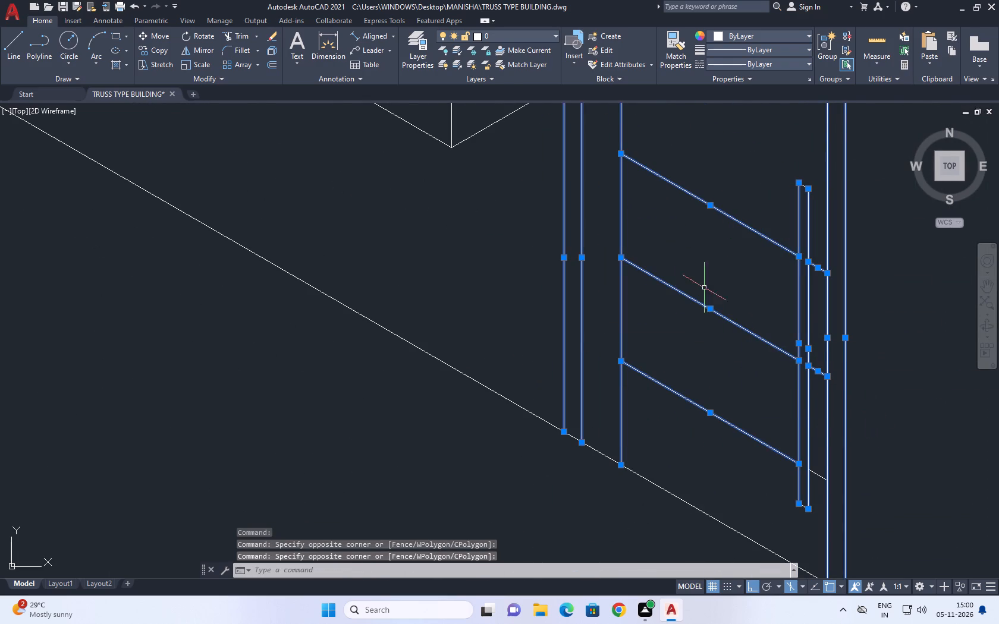
{"action": "left_click_drag", "start_coordinate": [681, 336], "coordinate": [692, 348]}
{"action": "left_click_drag", "start_coordinate": [882, 525], "coordinate": [881, 518]}
{"action": "scroll", "coordinate": [678, 314], "scroll_direction": "down", "scroll_amount": 2}
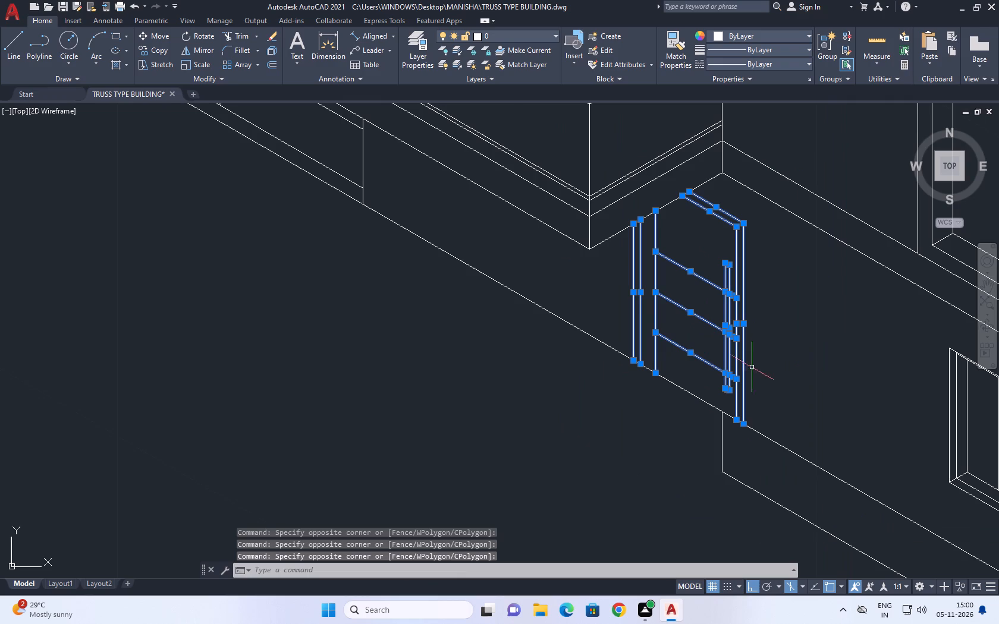
{"action": "key", "text": "m"}
{"action": "key", "text": "space"}
{"action": "scroll", "coordinate": [740, 443], "scroll_direction": "up", "scroll_amount": 2}
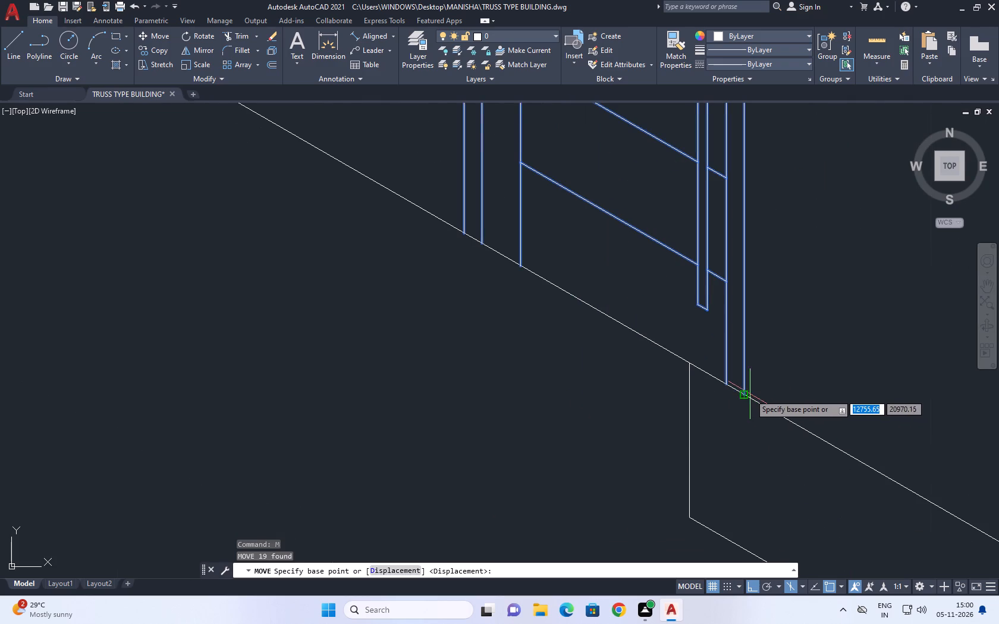
{"action": "left_click", "coordinate": [774, 402]}
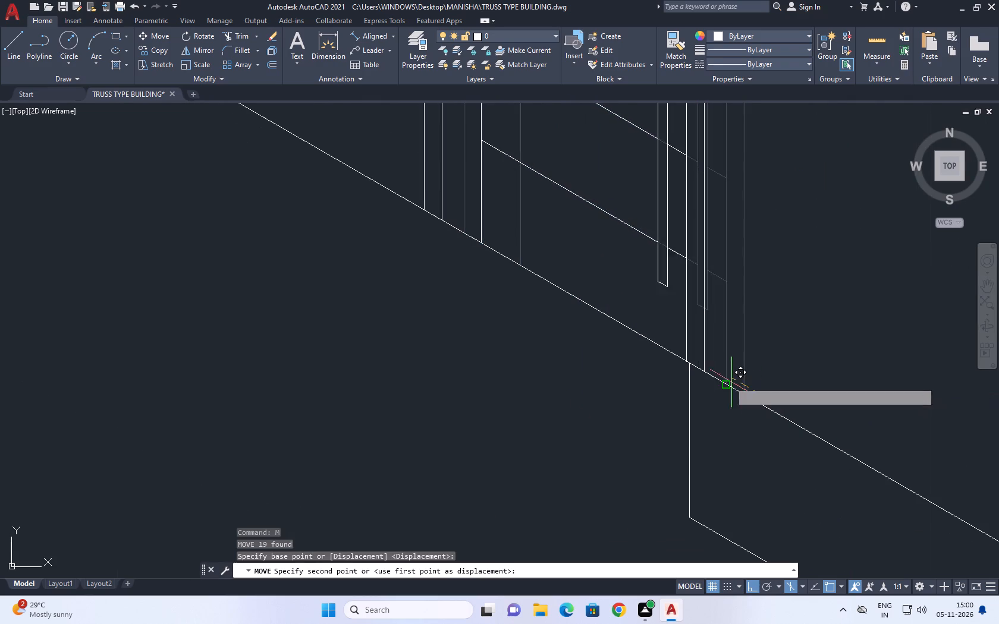
{"action": "left_click", "coordinate": [708, 364]}
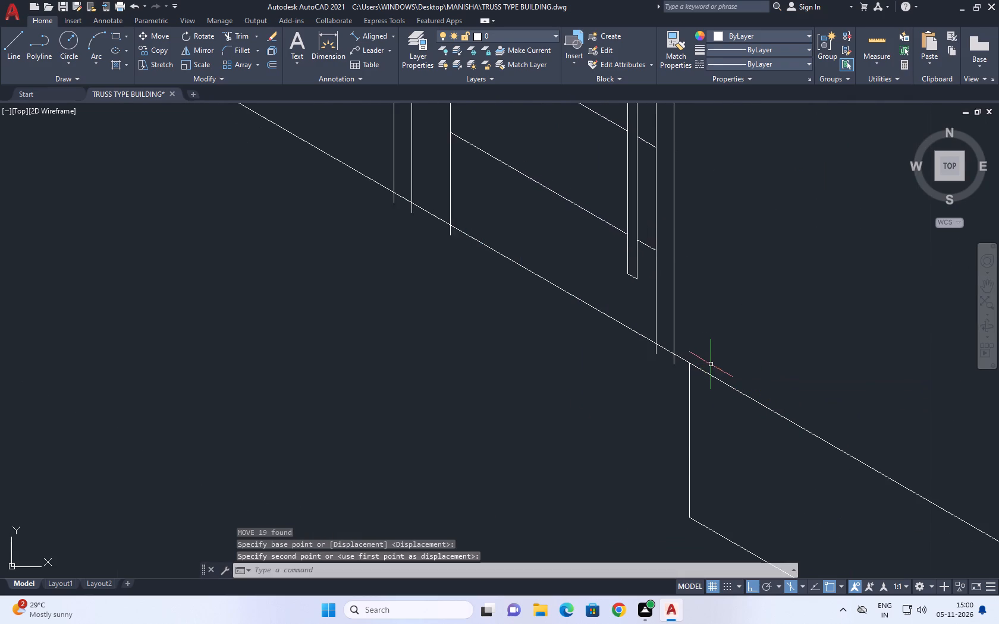
Trim the ends of the moved door's frame and panel lines that protrude below the wall's base line.
{"action": "scroll", "coordinate": [712, 365], "scroll_direction": "down", "scroll_amount": 2}
{"action": "middle_click_drag", "start_coordinate": [697, 325], "coordinate": [700, 328]}
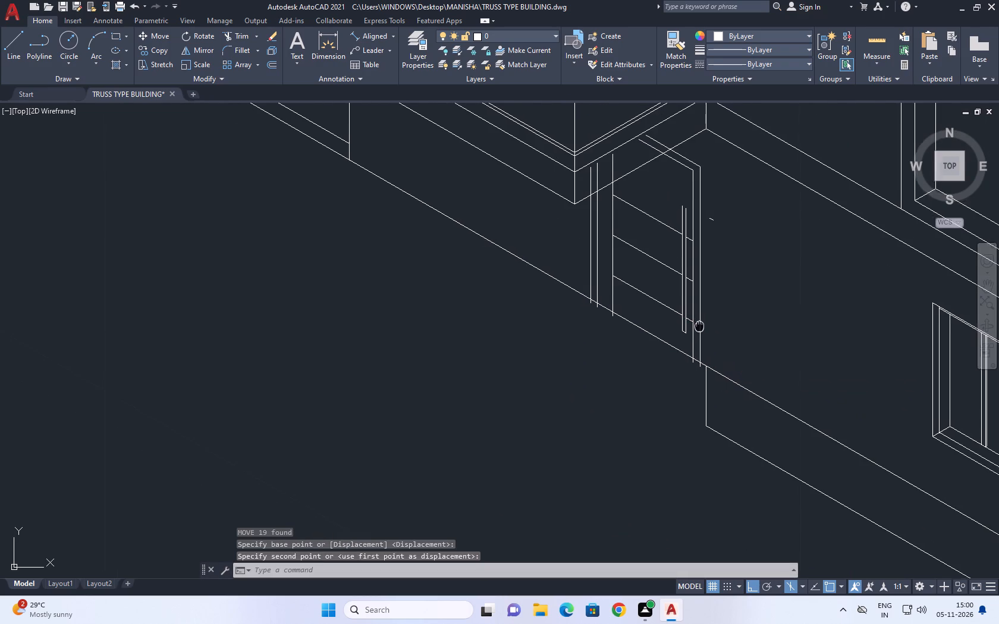
{"action": "middle_click_drag", "start_coordinate": [700, 328], "coordinate": [714, 396]}
{"action": "type", "text": "TR"}
{"action": "key", "text": "space"}
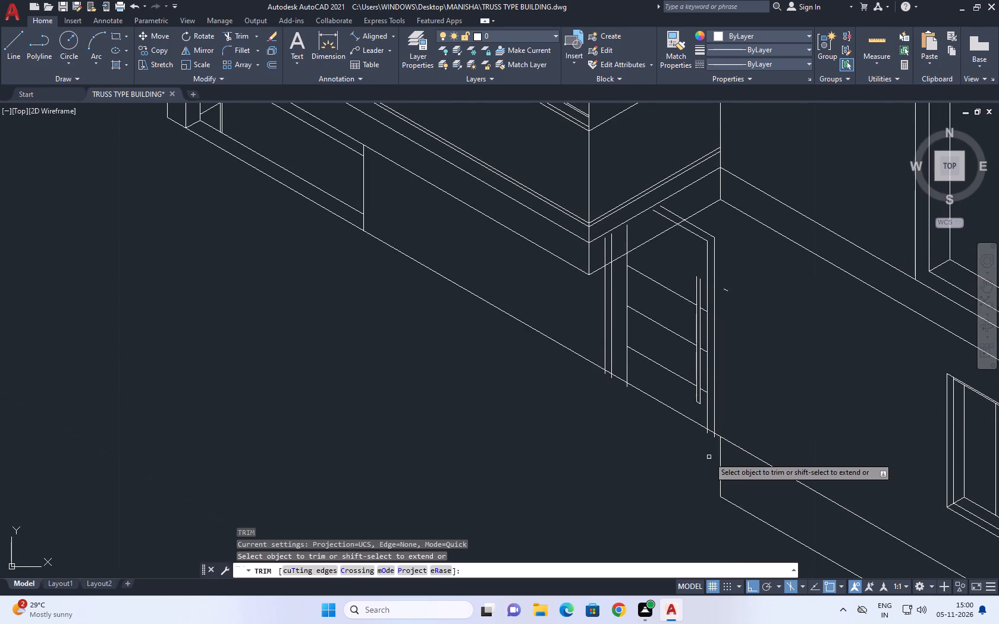
{"action": "scroll", "coordinate": [714, 442], "scroll_direction": "up", "scroll_amount": 5}
{"action": "left_click", "coordinate": [706, 403]}
{"action": "left_click", "coordinate": [583, 345]}
{"action": "scroll", "coordinate": [653, 348], "scroll_direction": "down", "scroll_amount": 2}
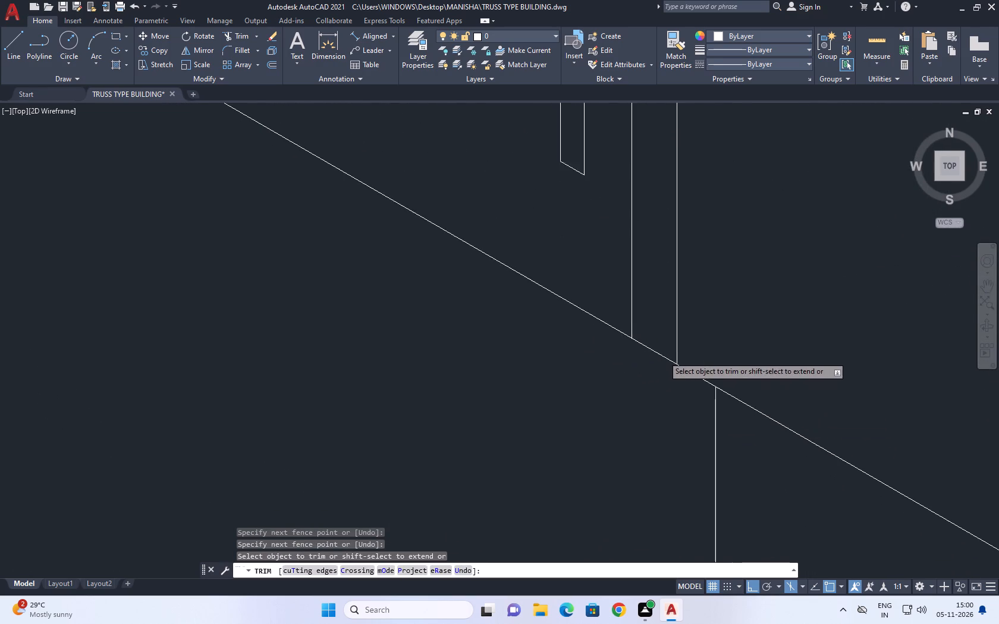
{"action": "scroll", "coordinate": [667, 359], "scroll_direction": "down", "scroll_amount": 2}
{"action": "scroll", "coordinate": [464, 250], "scroll_direction": "up", "scroll_amount": 3}
{"action": "scroll", "coordinate": [583, 286], "scroll_direction": "up", "scroll_amount": 2}
{"action": "left_click", "coordinate": [551, 304]}
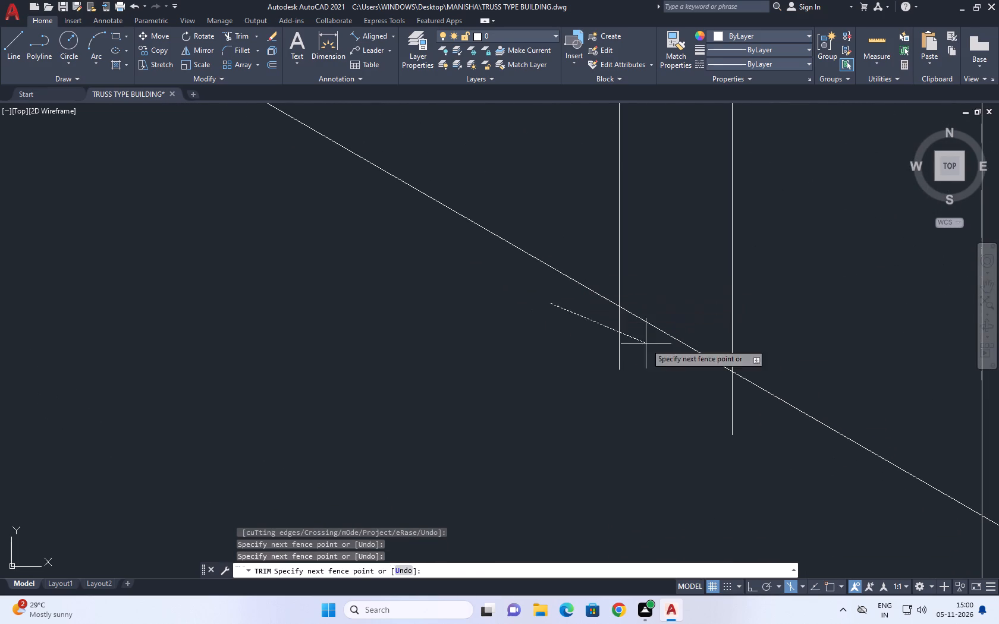
{"action": "scroll", "coordinate": [714, 380], "scroll_direction": "down", "scroll_amount": 2}
{"action": "left_click", "coordinate": [826, 449]}
{"action": "scroll", "coordinate": [573, 361], "scroll_direction": "down", "scroll_amount": 3}
{"action": "key", "text": "space"}
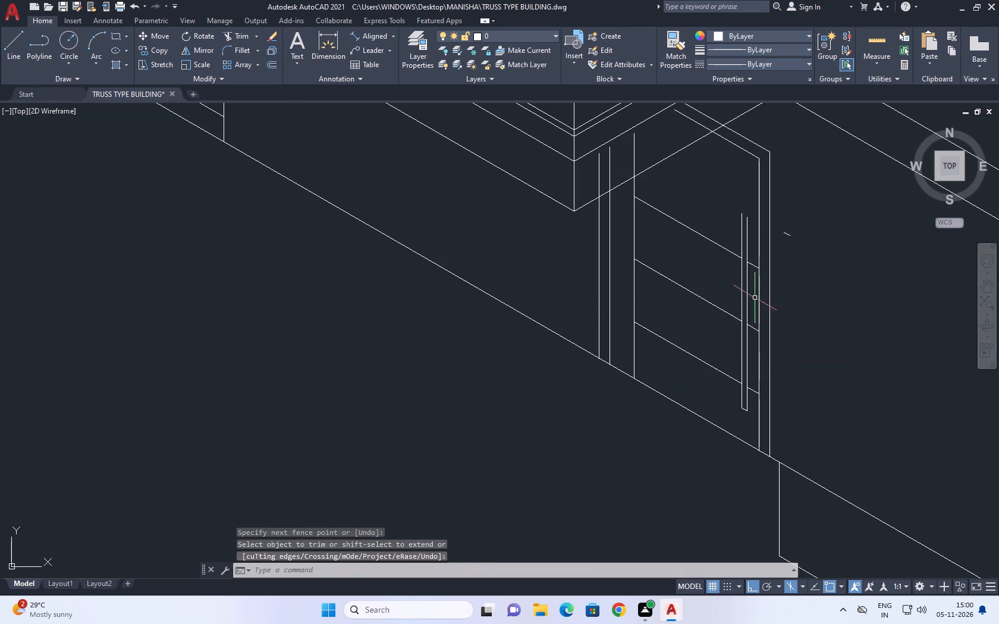
Move the stray short slanted segment beside the door onto the top ends of the door handle's two vertical lines.
{"action": "scroll", "coordinate": [791, 202], "scroll_direction": "up", "scroll_amount": 3}
{"action": "left_click_drag", "start_coordinate": [795, 229], "coordinate": [795, 236]}
{"action": "left_click_drag", "start_coordinate": [741, 360], "coordinate": [740, 371]}
{"action": "key", "text": "m"}
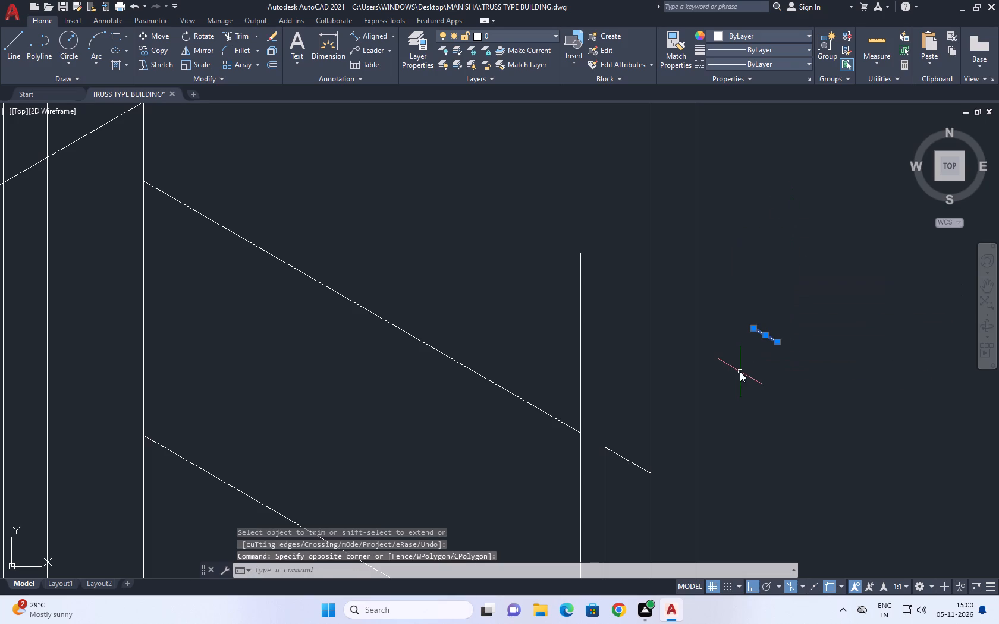
{"action": "key", "text": "space"}
{"action": "left_click", "coordinate": [778, 341]}
{"action": "left_click", "coordinate": [604, 261]}
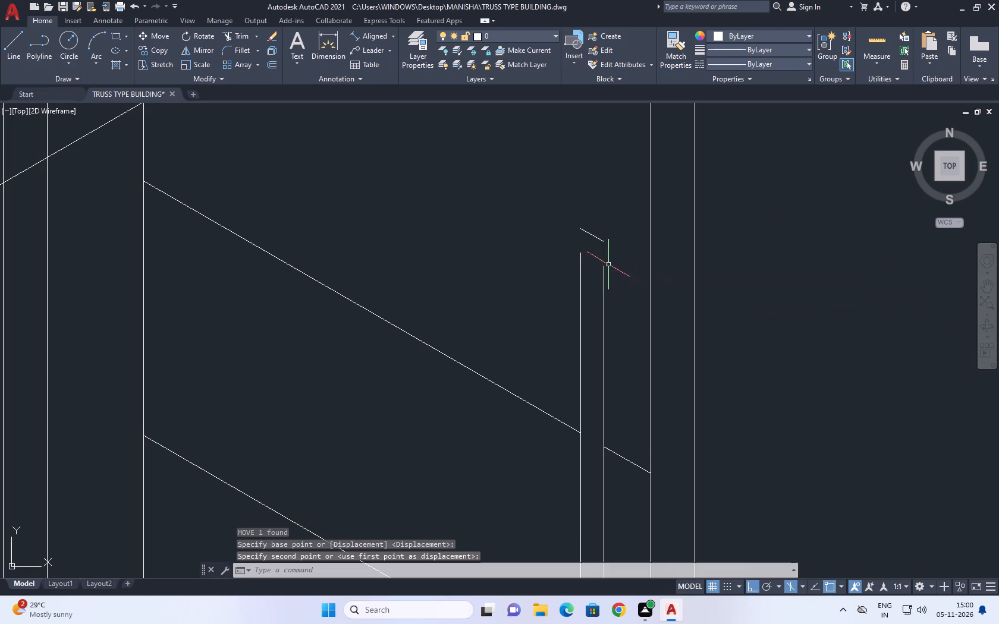
{"action": "scroll", "coordinate": [601, 245], "scroll_direction": "up", "scroll_amount": 2}
{"action": "left_click", "coordinate": [624, 229]}
{"action": "left_click", "coordinate": [589, 246]}
{"action": "key", "text": "m"}
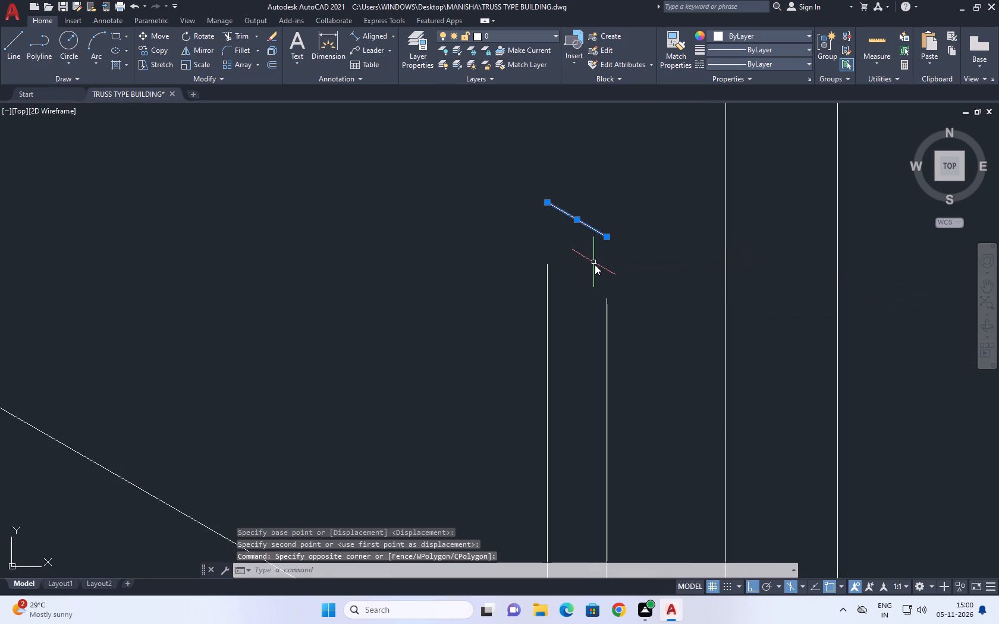
{"action": "key", "text": "space"}
{"action": "left_click", "coordinate": [607, 237]}
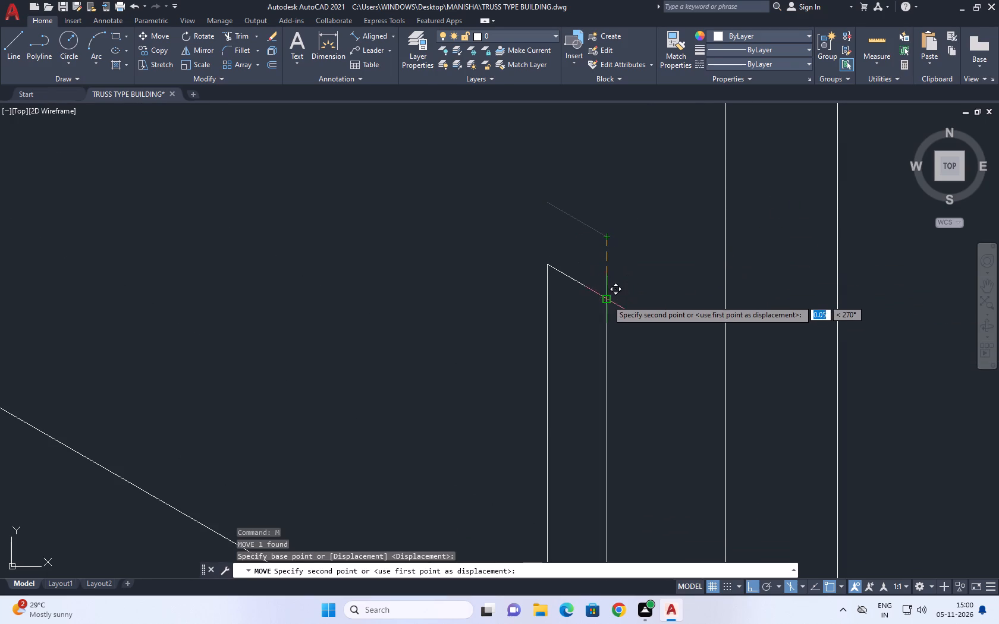
{"action": "left_click", "coordinate": [607, 300]}
Trim the door's frame and panel lines where they cross above the lower edge of the overhanging slab.
{"action": "scroll", "coordinate": [535, 294], "scroll_direction": "down", "scroll_amount": 2}
{"action": "scroll", "coordinate": [587, 232], "scroll_direction": "down", "scroll_amount": 3}
{"action": "middle_click_drag", "start_coordinate": [582, 198], "coordinate": [583, 202]}
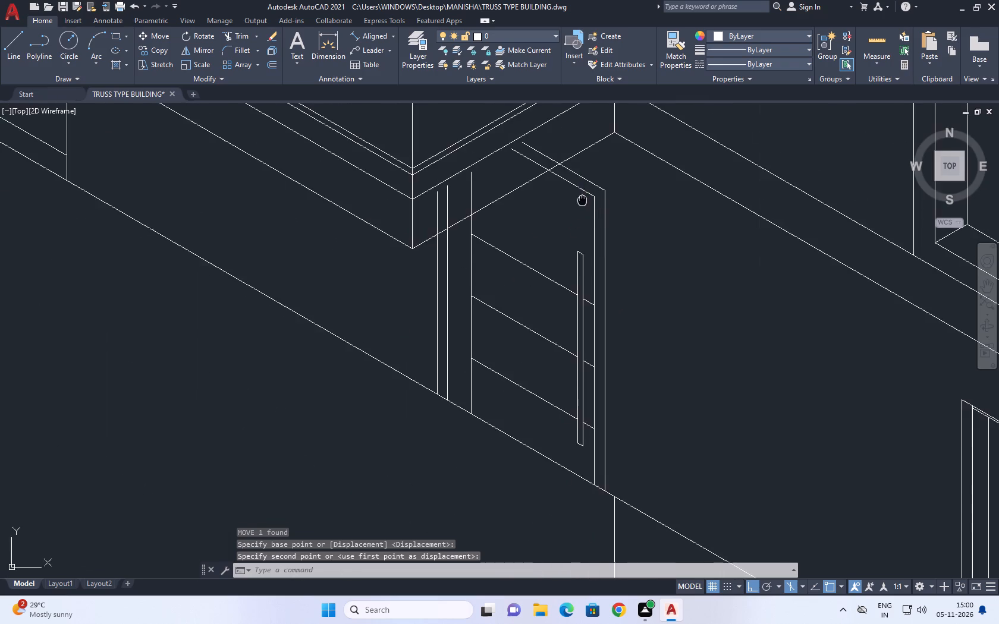
{"action": "middle_click_drag", "start_coordinate": [583, 202], "coordinate": [588, 282]}
{"action": "type", "text": "TR"}
{"action": "key", "text": "space"}
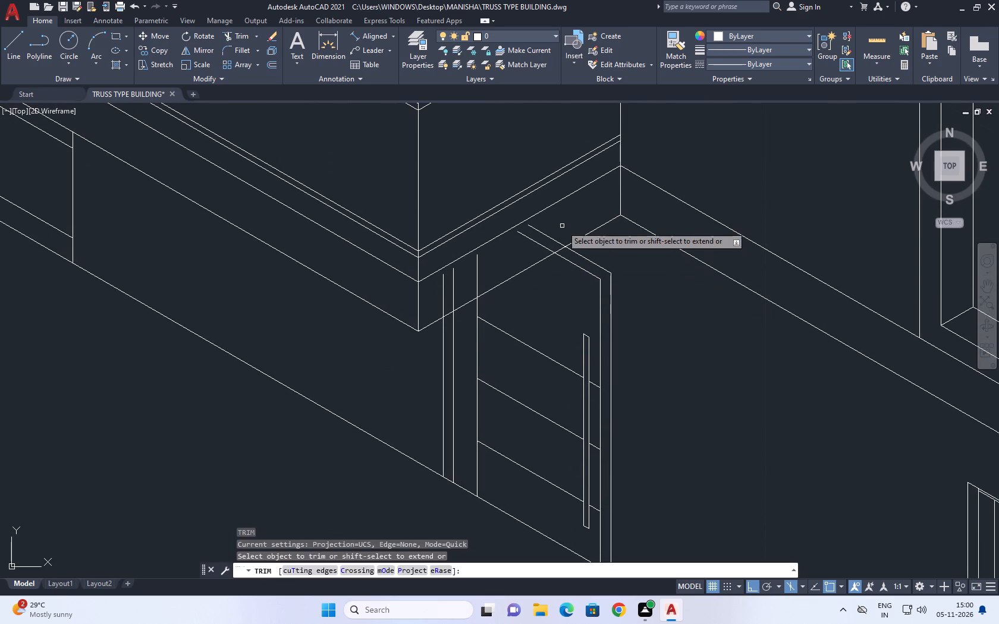
{"action": "left_click", "coordinate": [562, 226]}
{"action": "left_click", "coordinate": [441, 287]}
{"action": "key", "text": "space"}
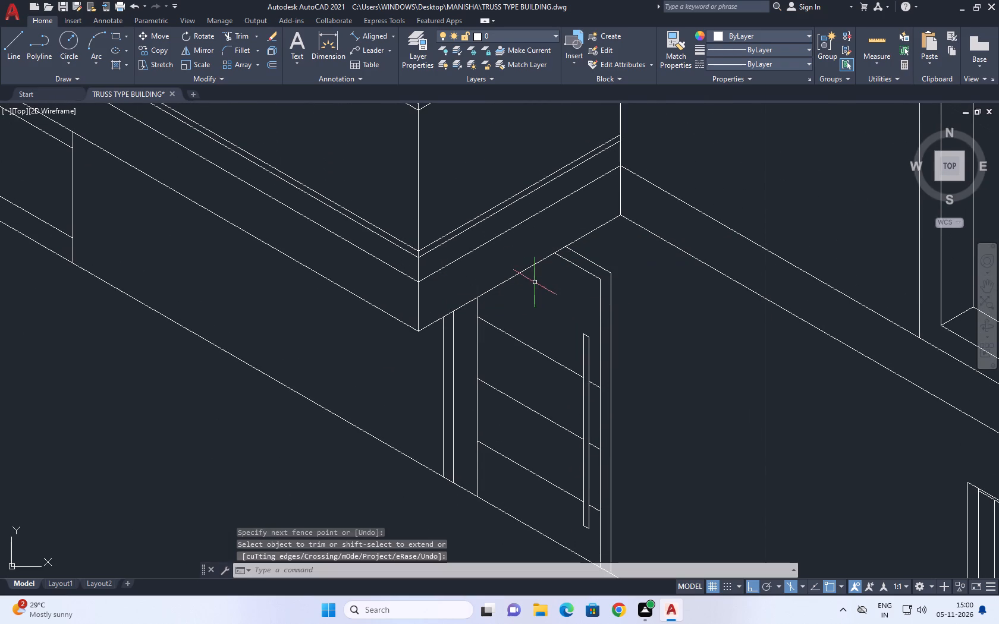
Examine the repositioned door and the surrounding ground-level facade and plinth.
{"action": "scroll", "coordinate": [539, 358], "scroll_direction": "down", "scroll_amount": 2}
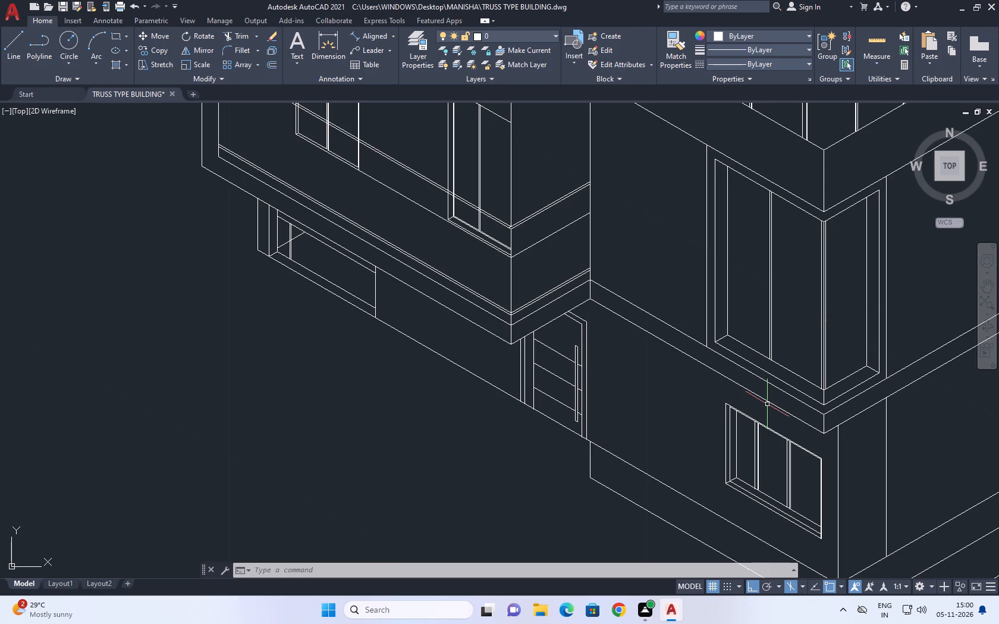
{"action": "scroll", "coordinate": [486, 343], "scroll_direction": "down", "scroll_amount": 3}
{"action": "middle_click_drag", "start_coordinate": [498, 358], "coordinate": [501, 360]}
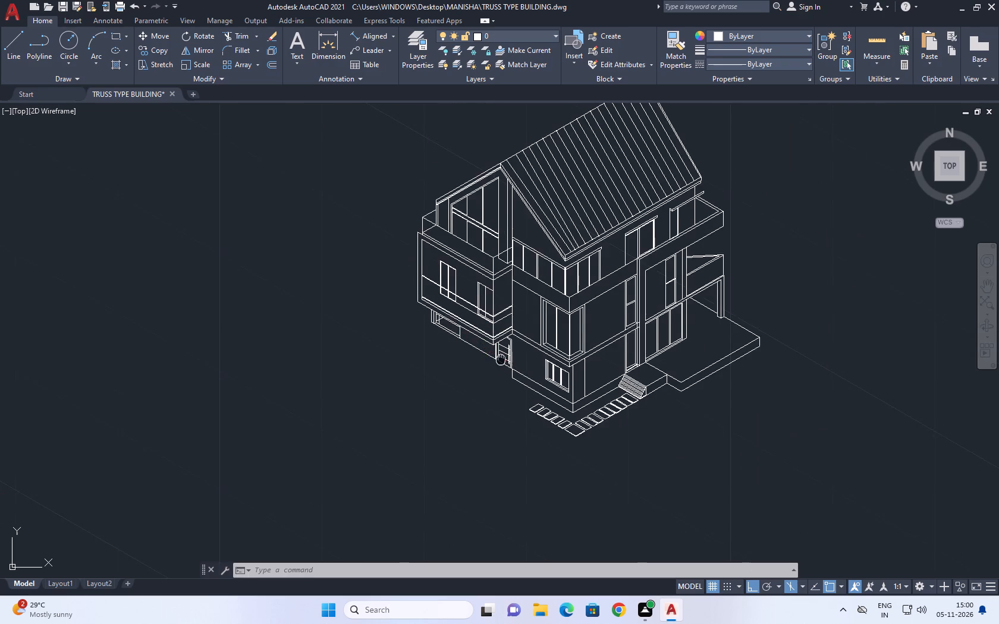
{"action": "middle_click_drag", "start_coordinate": [501, 360], "coordinate": [504, 362]}
{"action": "scroll", "coordinate": [489, 368], "scroll_direction": "up", "scroll_amount": 2}
{"action": "middle_click", "coordinate": [531, 386]}
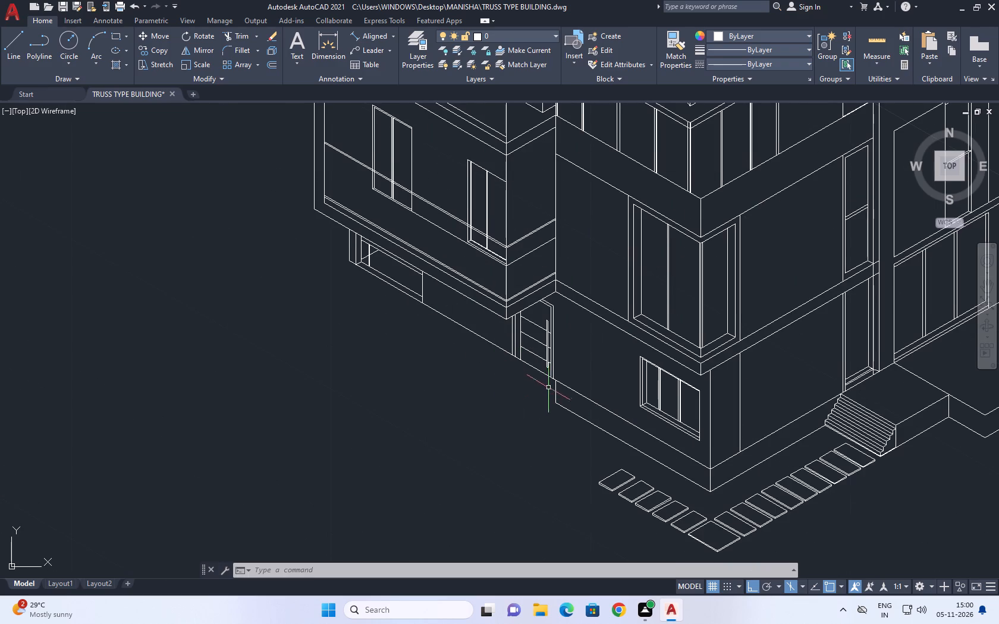
{"action": "scroll", "coordinate": [538, 433], "scroll_direction": "up", "scroll_amount": 1}
{"action": "middle_click_drag", "start_coordinate": [545, 418], "coordinate": [542, 415]}
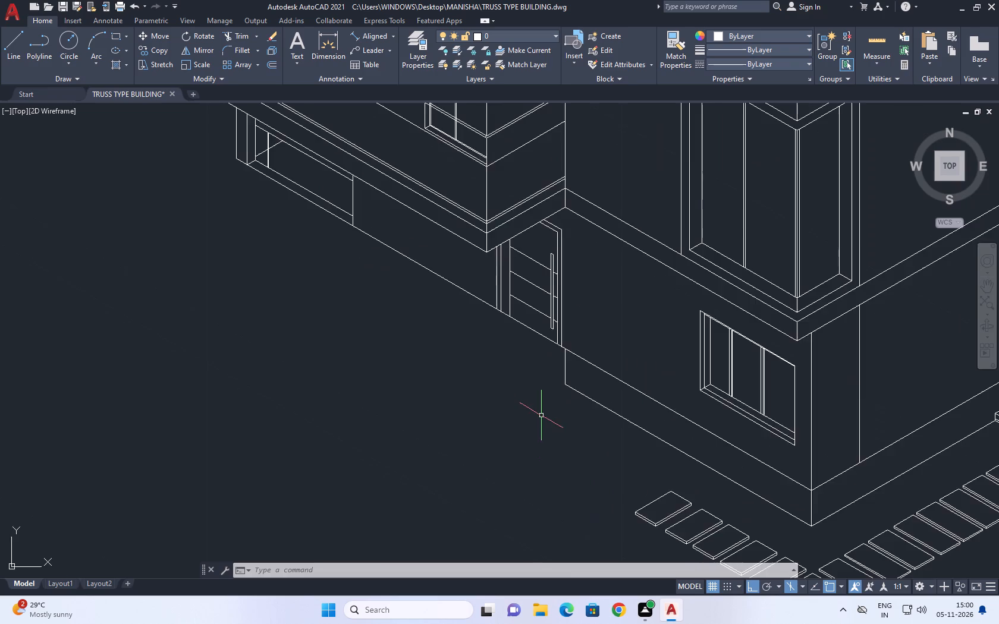
{"action": "middle_click_drag", "start_coordinate": [542, 415], "coordinate": [563, 441]}
Switch the isometric plane to Top during a trial line from the plinth's upper corner beside the door.
{"action": "scroll", "coordinate": [563, 441], "scroll_direction": "up", "scroll_amount": 1}
{"action": "type", "text": "L"}
{"action": "key", "text": "space"}
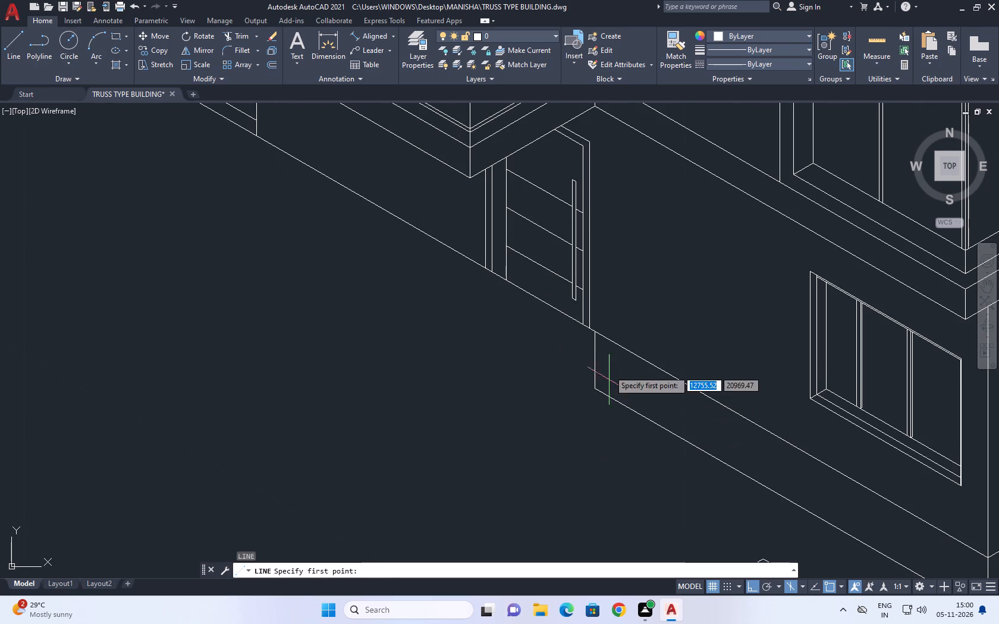
{"action": "left_click", "coordinate": [595, 329]}
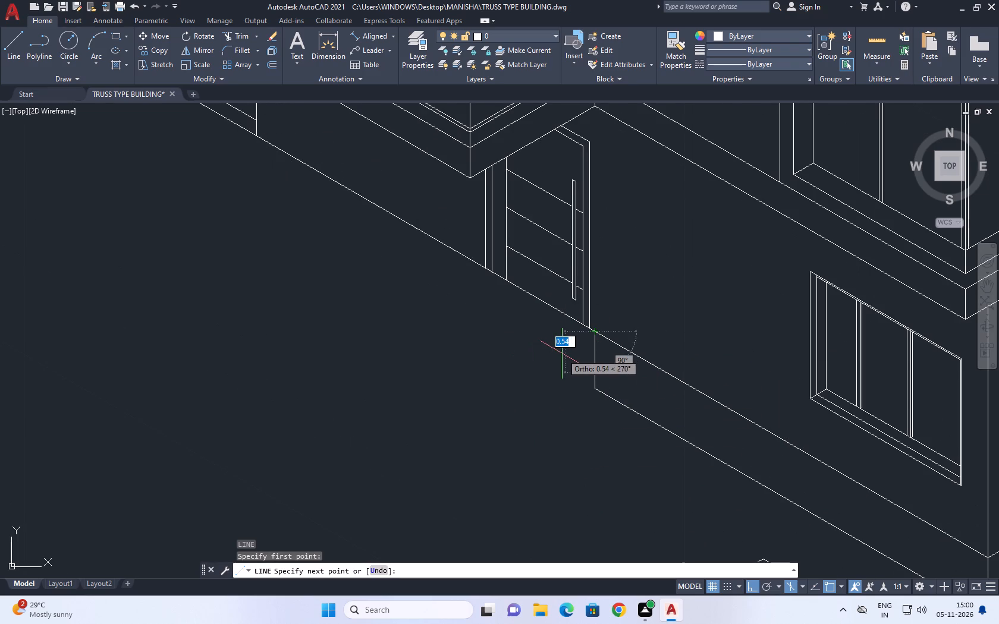
{"action": "key", "text": "F5"}
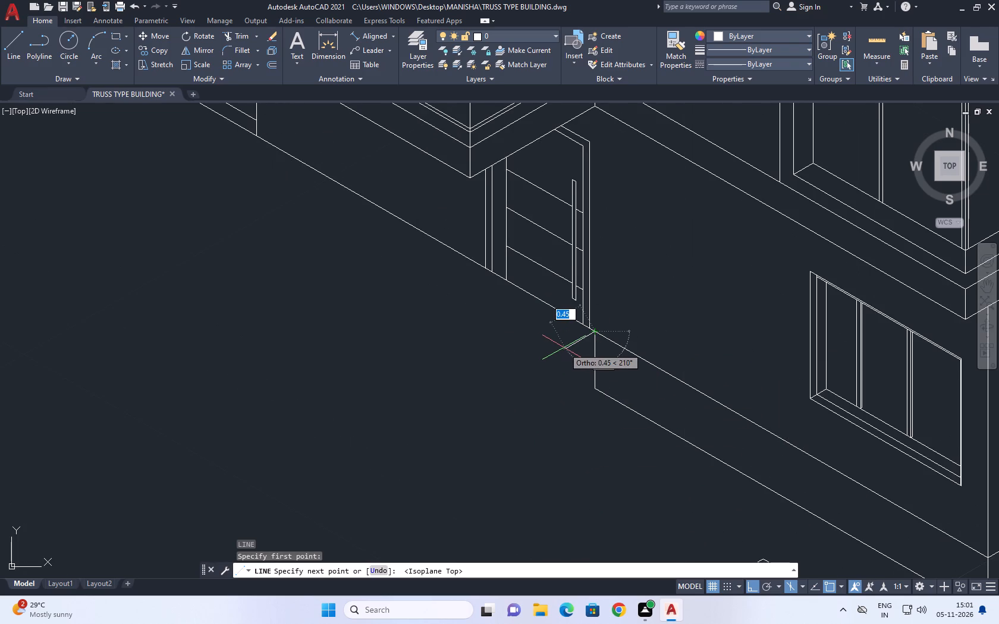
{"action": "scroll", "coordinate": [530, 379], "scroll_direction": "down", "scroll_amount": 2}
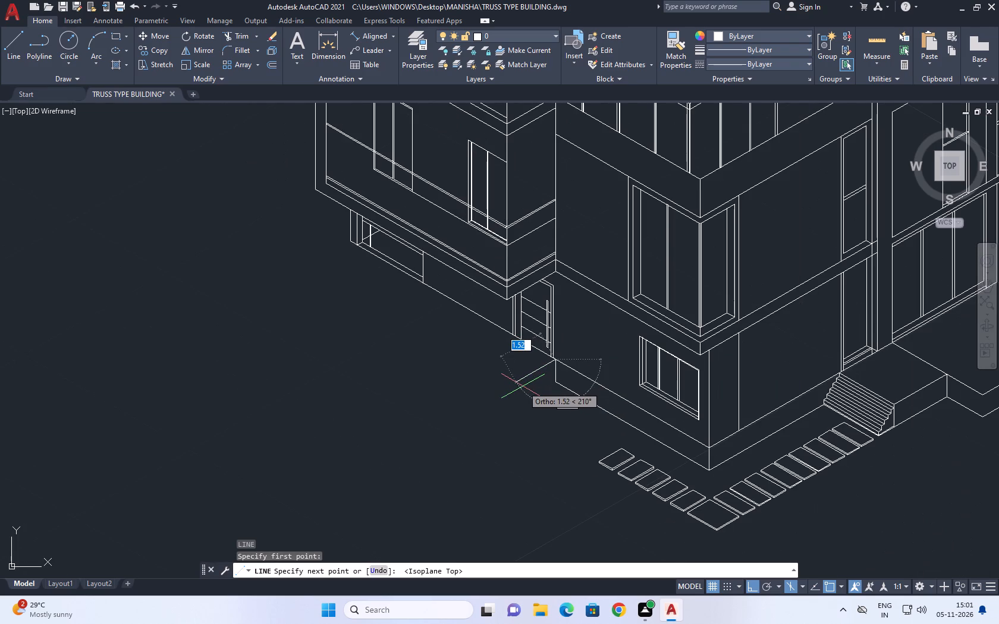
{"action": "scroll", "coordinate": [516, 390], "scroll_direction": "down", "scroll_amount": 1}
{"action": "key", "text": "space"}
Measure the raised platform's edge from the porch column base to the platform's outer corner using a temporary line.
{"action": "middle_click_drag", "start_coordinate": [826, 423], "coordinate": [560, 440]}
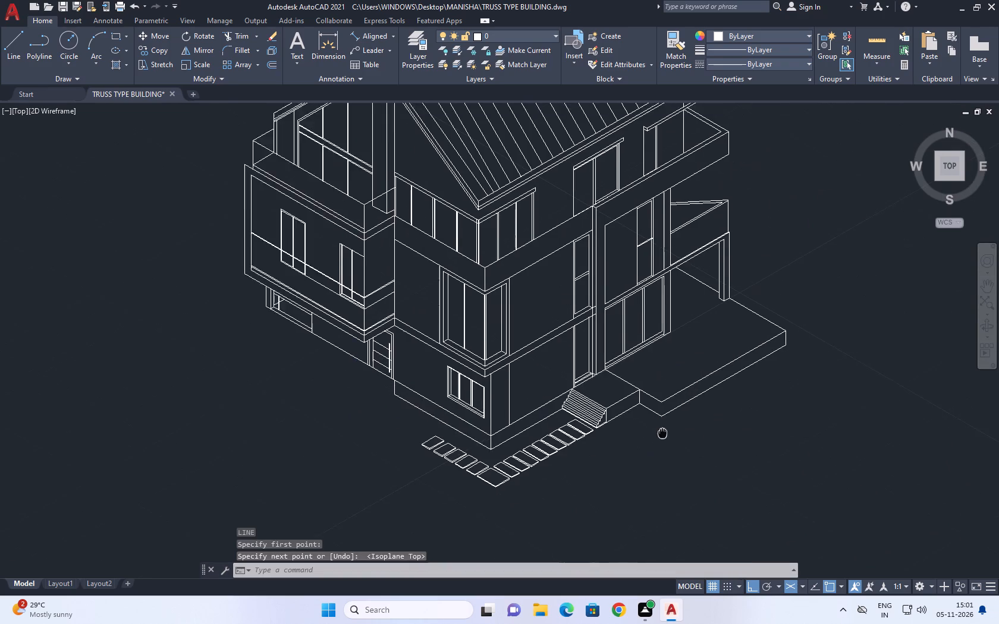
{"action": "key", "text": "space"}
{"action": "scroll", "coordinate": [607, 295], "scroll_direction": "up", "scroll_amount": 3}
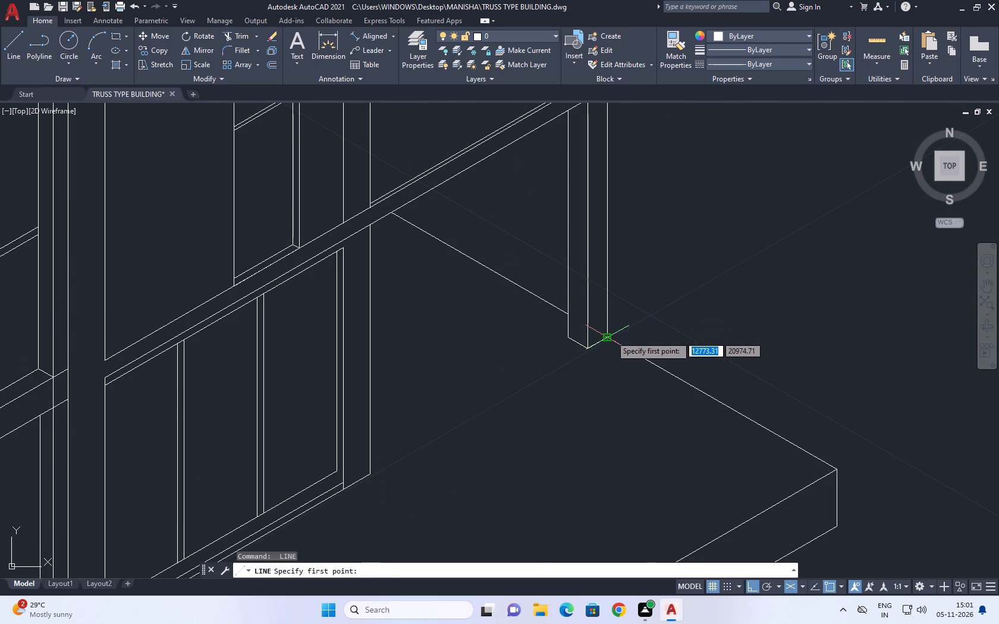
{"action": "left_click", "coordinate": [610, 338]}
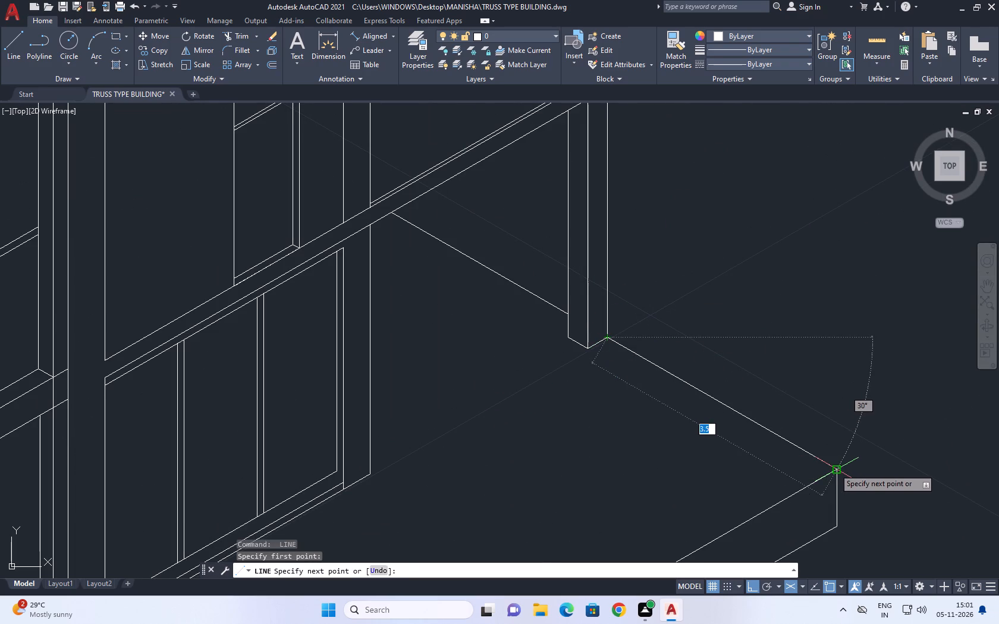
{"action": "key", "text": "space"}
{"action": "scroll", "coordinate": [731, 396], "scroll_direction": "down", "scroll_amount": 7}
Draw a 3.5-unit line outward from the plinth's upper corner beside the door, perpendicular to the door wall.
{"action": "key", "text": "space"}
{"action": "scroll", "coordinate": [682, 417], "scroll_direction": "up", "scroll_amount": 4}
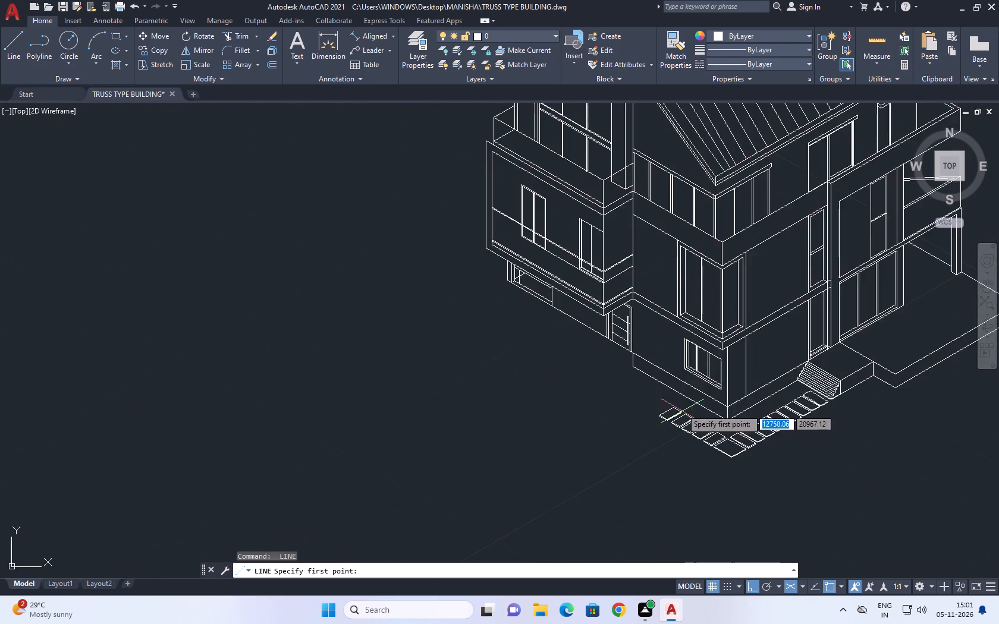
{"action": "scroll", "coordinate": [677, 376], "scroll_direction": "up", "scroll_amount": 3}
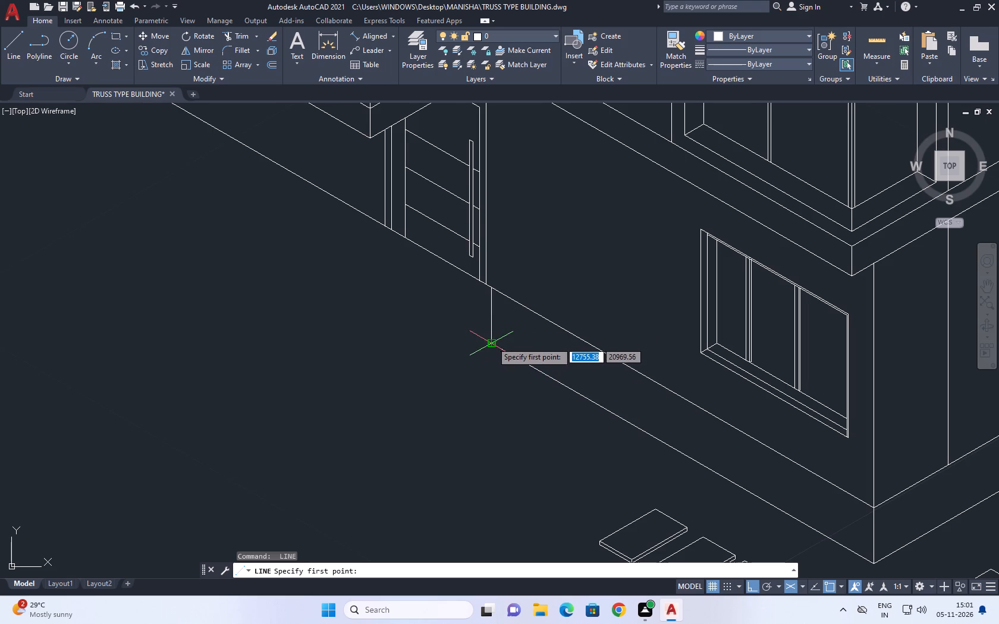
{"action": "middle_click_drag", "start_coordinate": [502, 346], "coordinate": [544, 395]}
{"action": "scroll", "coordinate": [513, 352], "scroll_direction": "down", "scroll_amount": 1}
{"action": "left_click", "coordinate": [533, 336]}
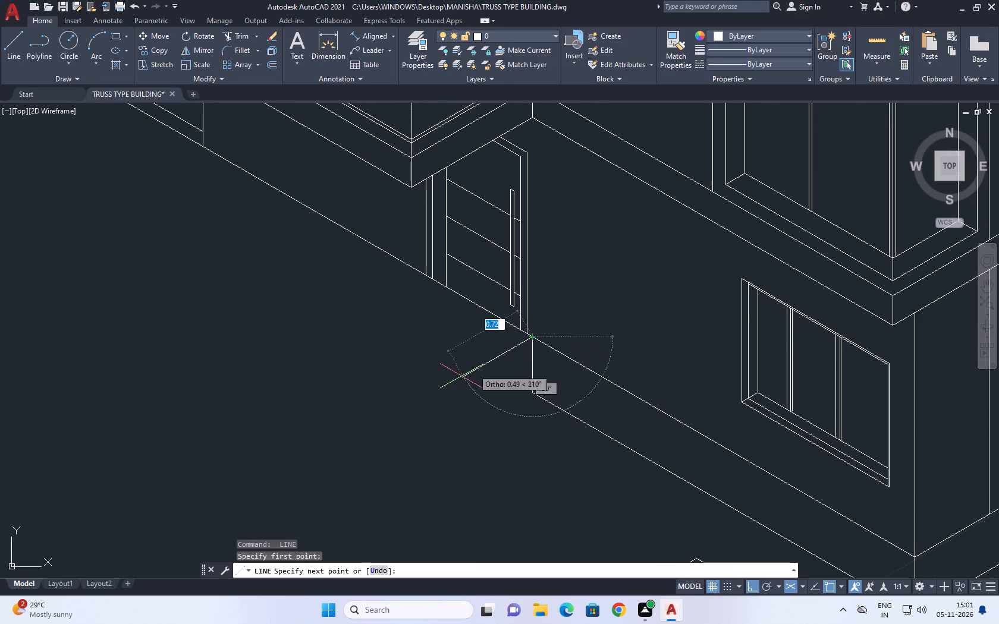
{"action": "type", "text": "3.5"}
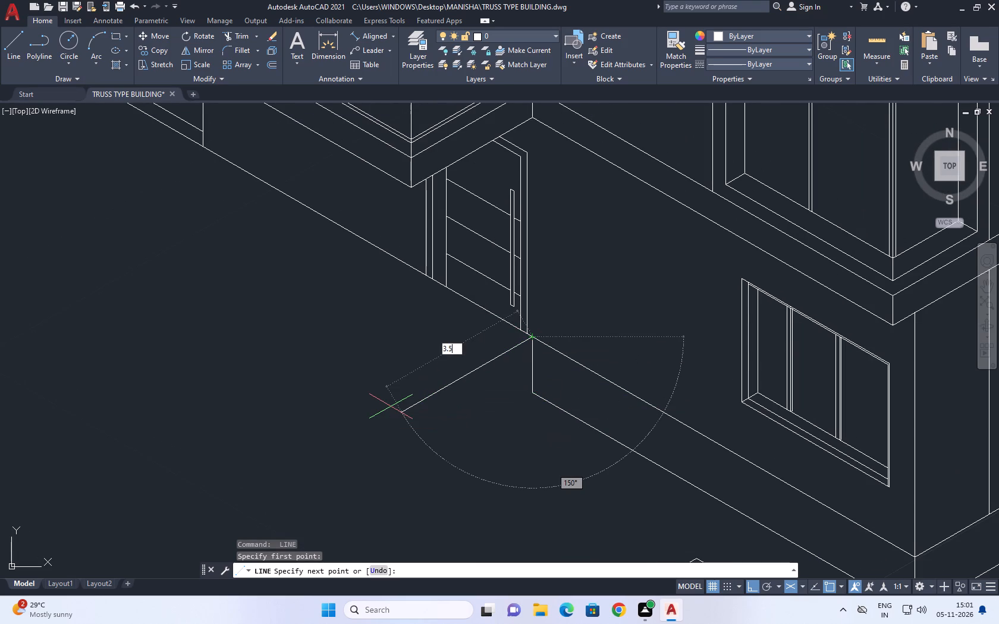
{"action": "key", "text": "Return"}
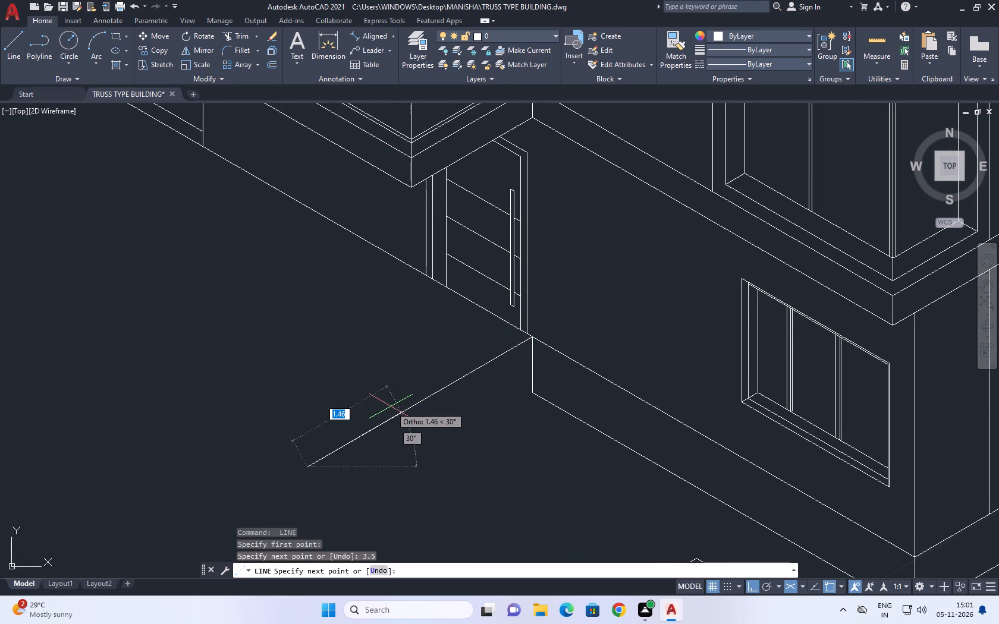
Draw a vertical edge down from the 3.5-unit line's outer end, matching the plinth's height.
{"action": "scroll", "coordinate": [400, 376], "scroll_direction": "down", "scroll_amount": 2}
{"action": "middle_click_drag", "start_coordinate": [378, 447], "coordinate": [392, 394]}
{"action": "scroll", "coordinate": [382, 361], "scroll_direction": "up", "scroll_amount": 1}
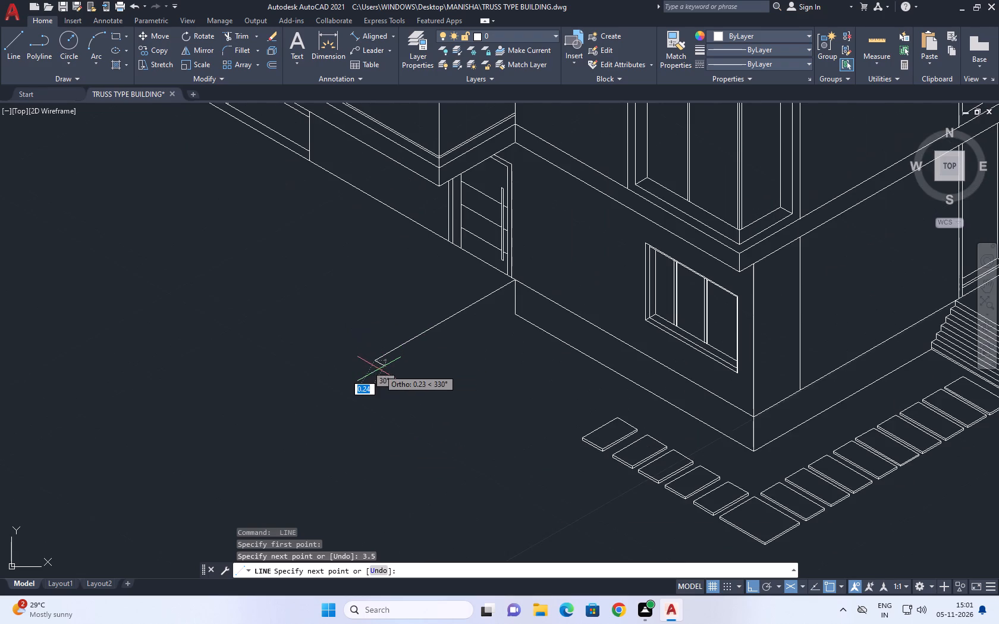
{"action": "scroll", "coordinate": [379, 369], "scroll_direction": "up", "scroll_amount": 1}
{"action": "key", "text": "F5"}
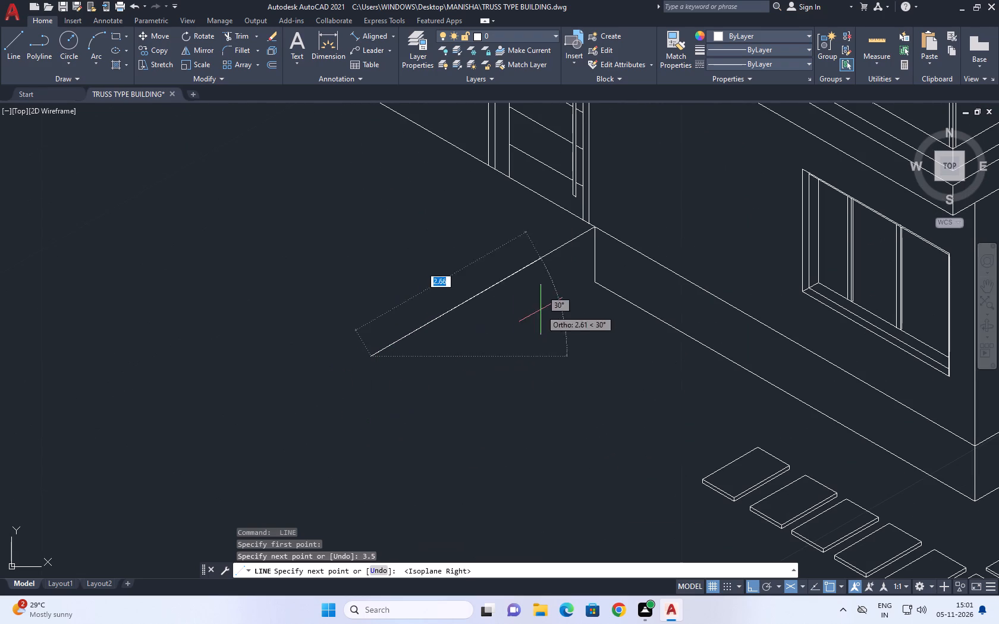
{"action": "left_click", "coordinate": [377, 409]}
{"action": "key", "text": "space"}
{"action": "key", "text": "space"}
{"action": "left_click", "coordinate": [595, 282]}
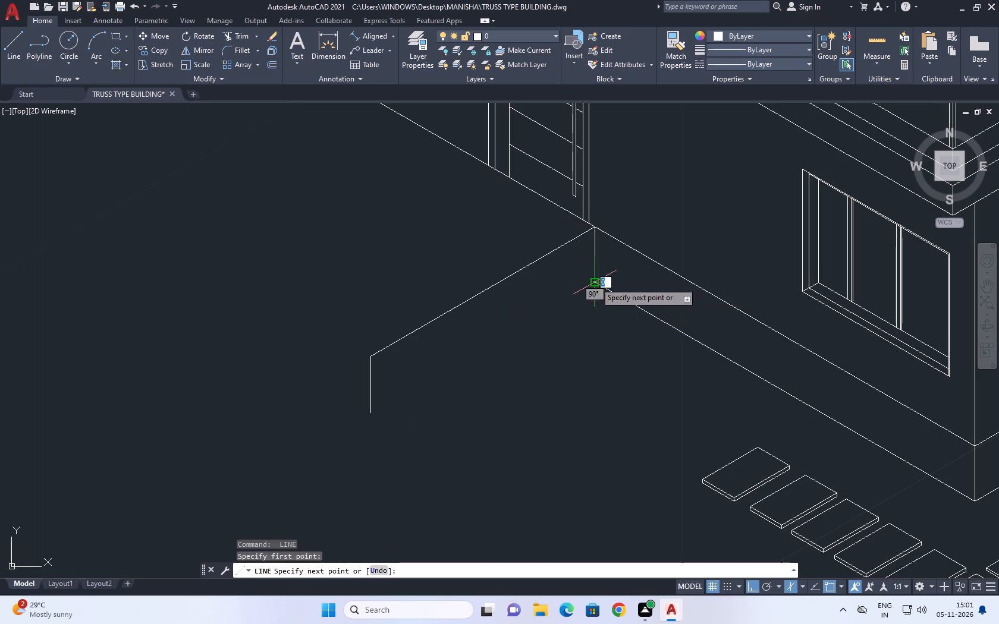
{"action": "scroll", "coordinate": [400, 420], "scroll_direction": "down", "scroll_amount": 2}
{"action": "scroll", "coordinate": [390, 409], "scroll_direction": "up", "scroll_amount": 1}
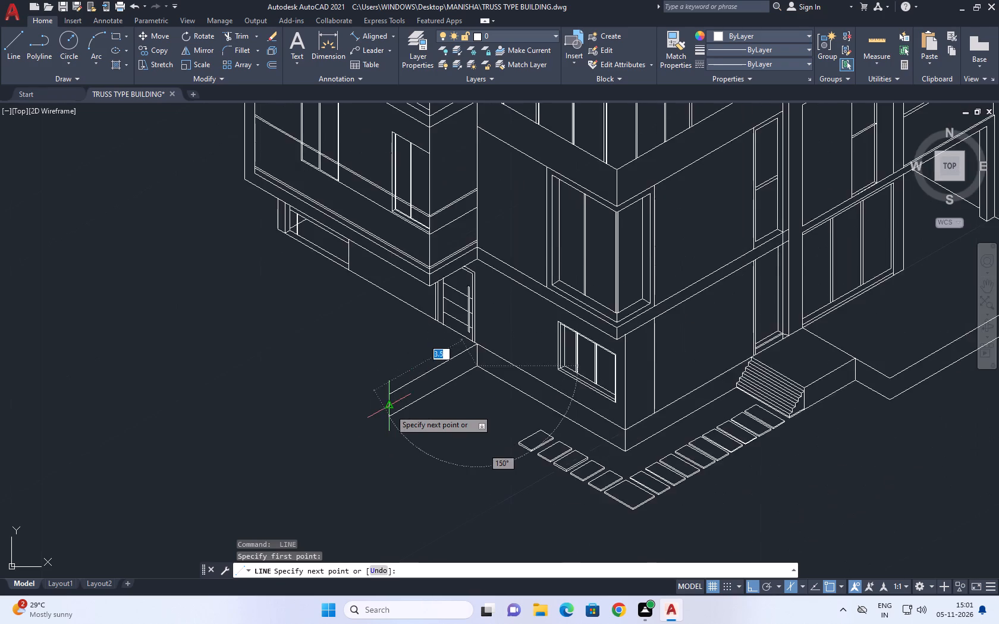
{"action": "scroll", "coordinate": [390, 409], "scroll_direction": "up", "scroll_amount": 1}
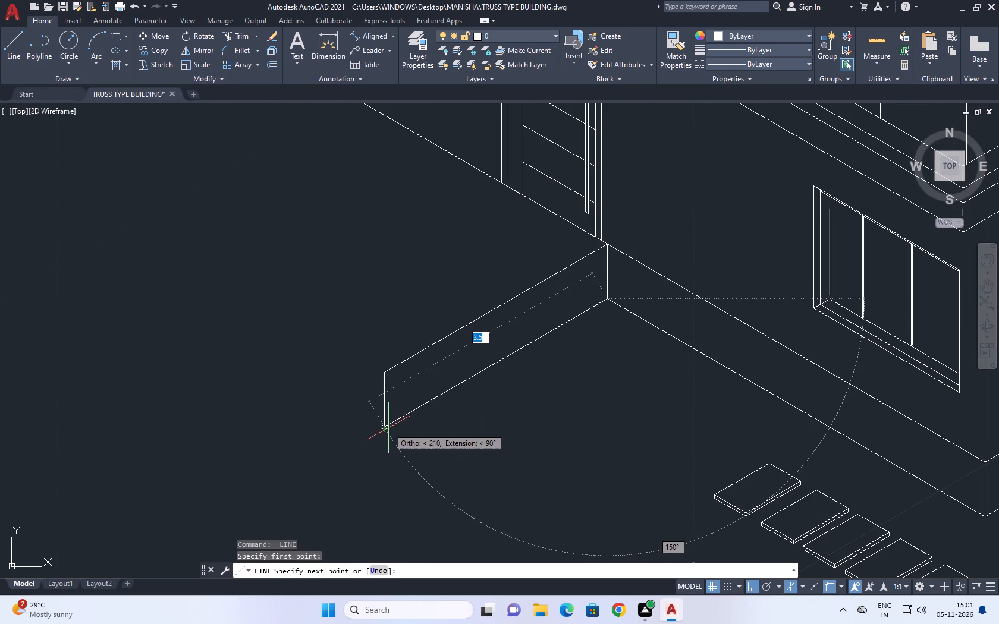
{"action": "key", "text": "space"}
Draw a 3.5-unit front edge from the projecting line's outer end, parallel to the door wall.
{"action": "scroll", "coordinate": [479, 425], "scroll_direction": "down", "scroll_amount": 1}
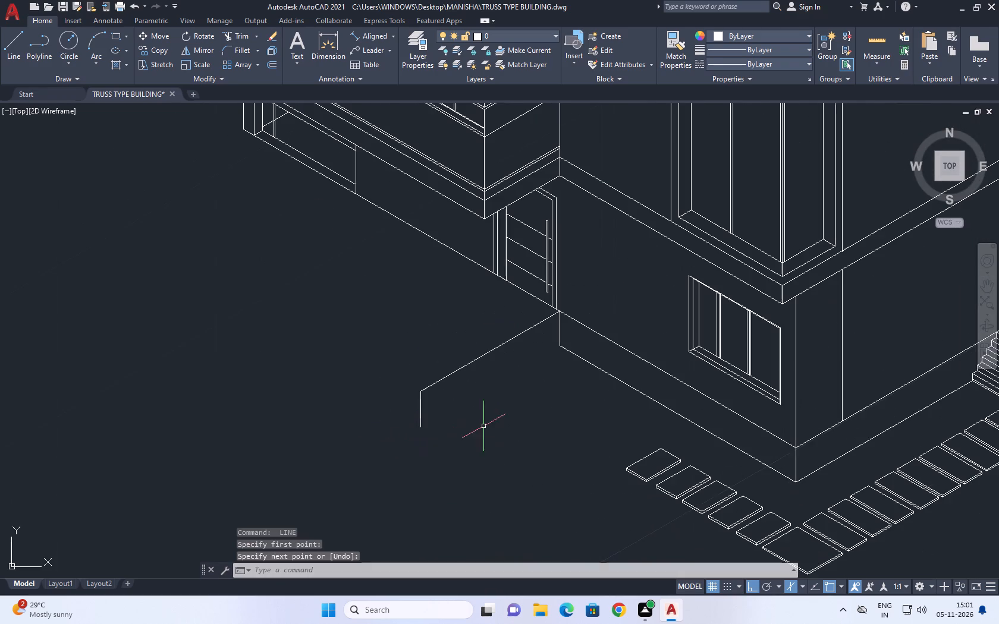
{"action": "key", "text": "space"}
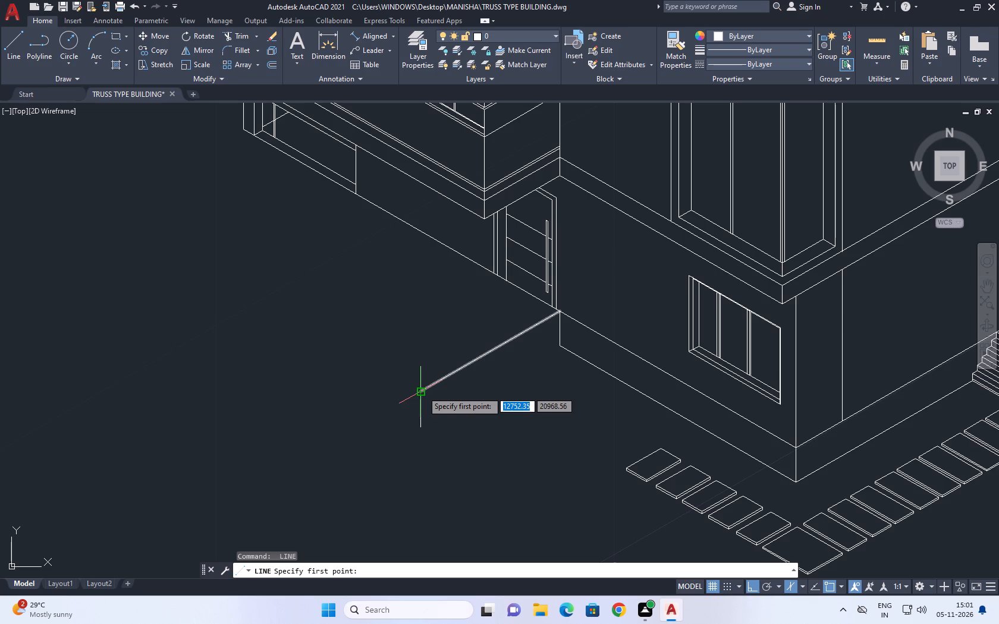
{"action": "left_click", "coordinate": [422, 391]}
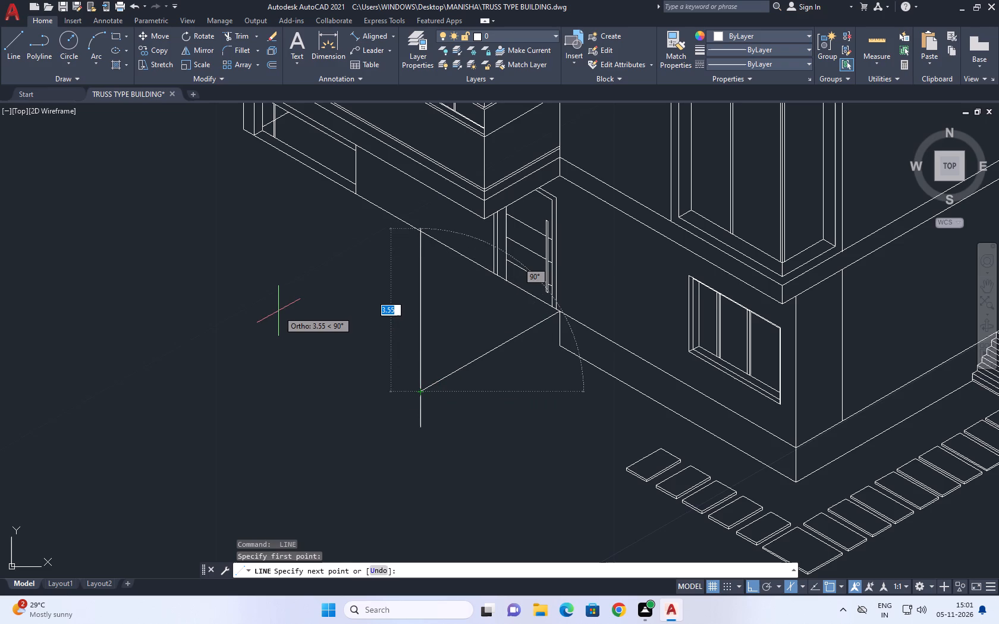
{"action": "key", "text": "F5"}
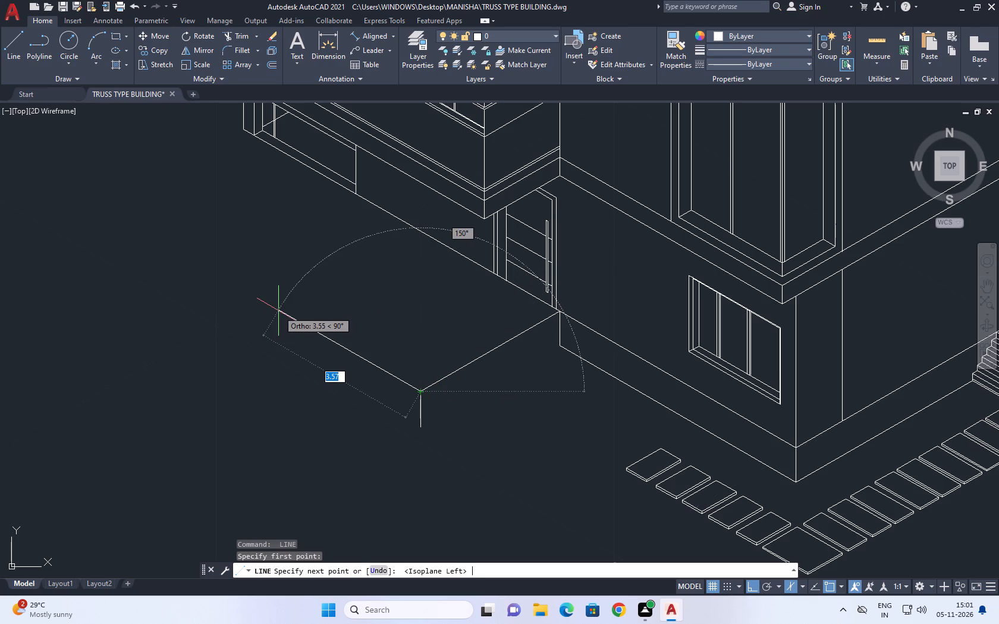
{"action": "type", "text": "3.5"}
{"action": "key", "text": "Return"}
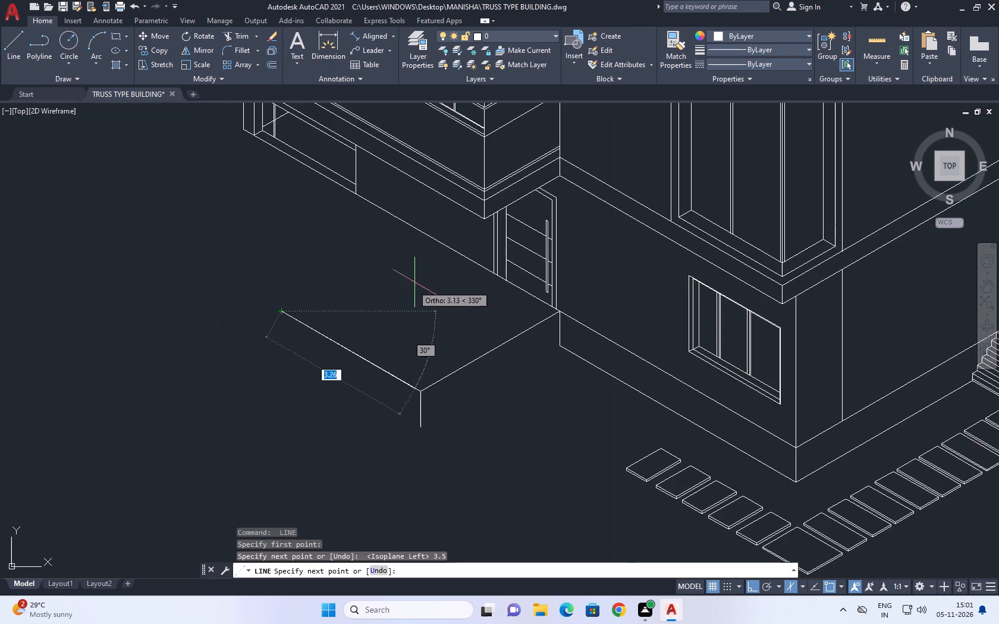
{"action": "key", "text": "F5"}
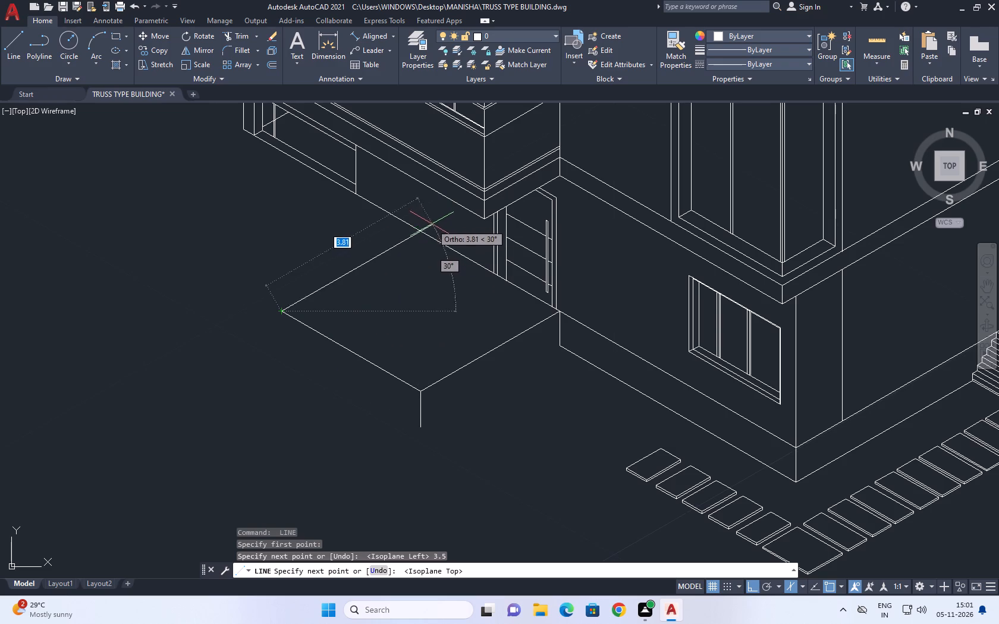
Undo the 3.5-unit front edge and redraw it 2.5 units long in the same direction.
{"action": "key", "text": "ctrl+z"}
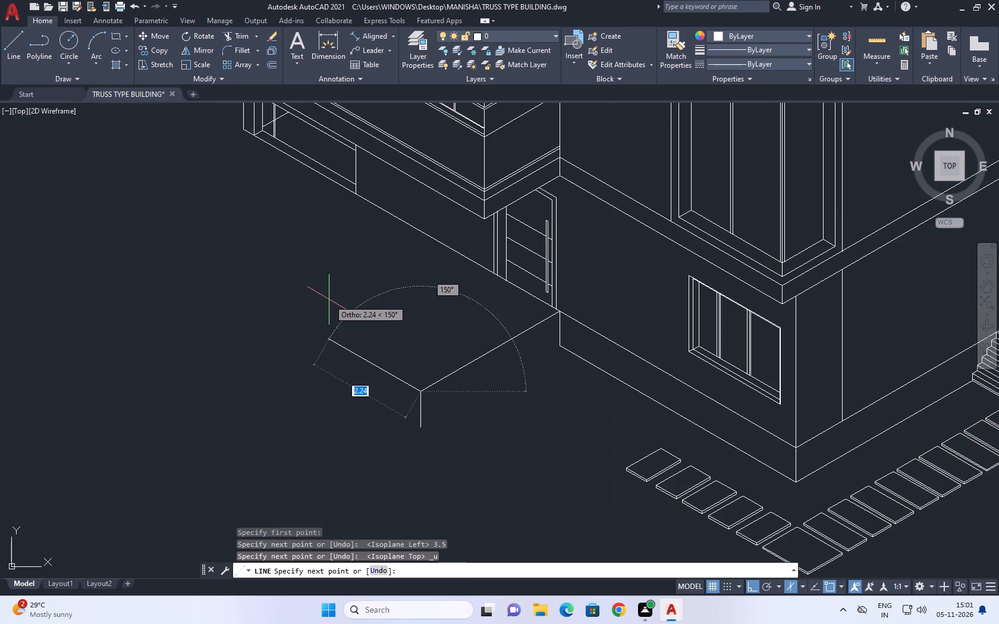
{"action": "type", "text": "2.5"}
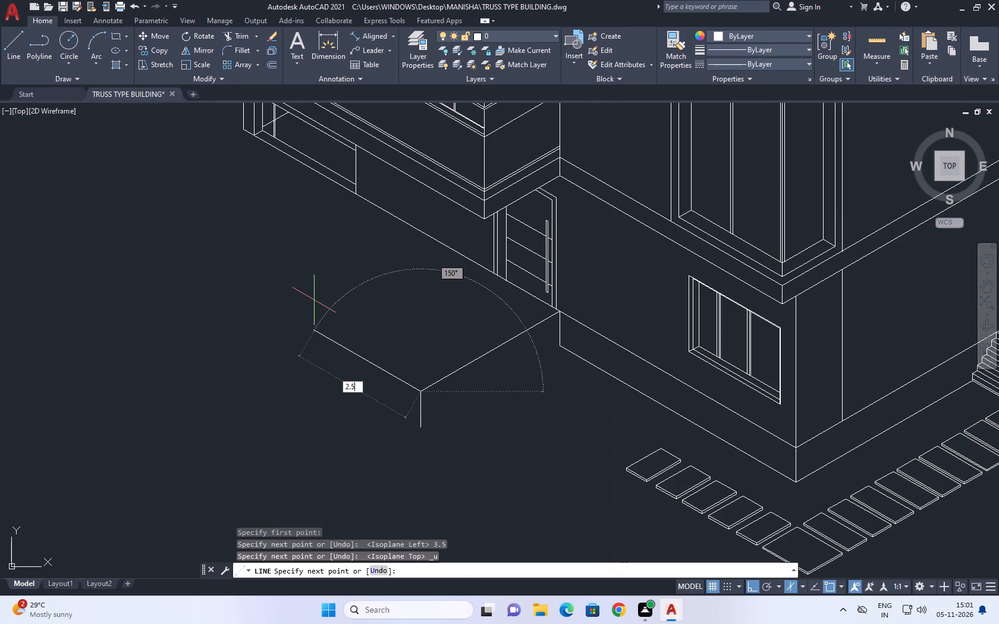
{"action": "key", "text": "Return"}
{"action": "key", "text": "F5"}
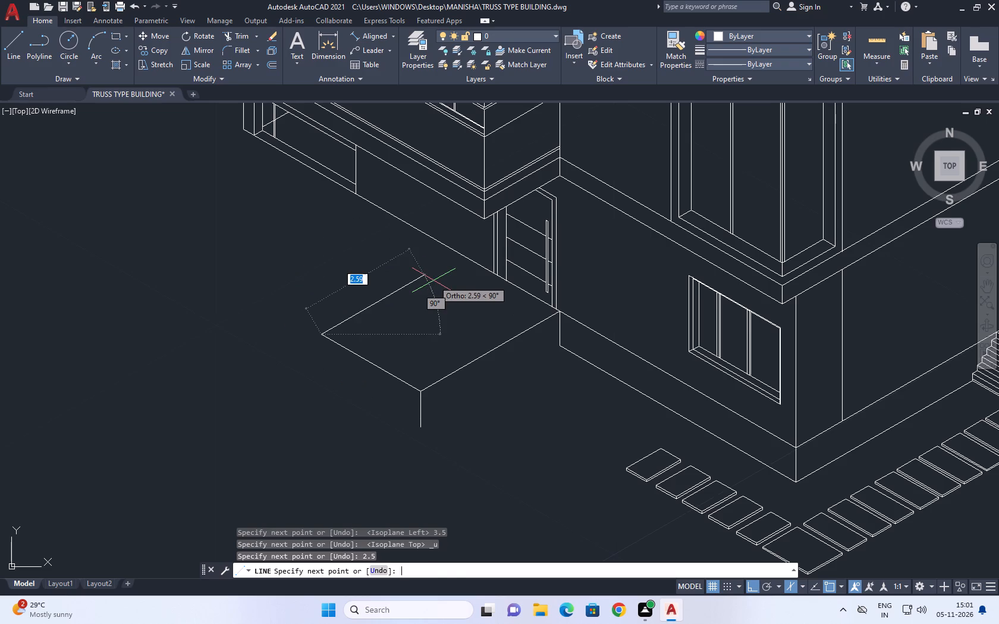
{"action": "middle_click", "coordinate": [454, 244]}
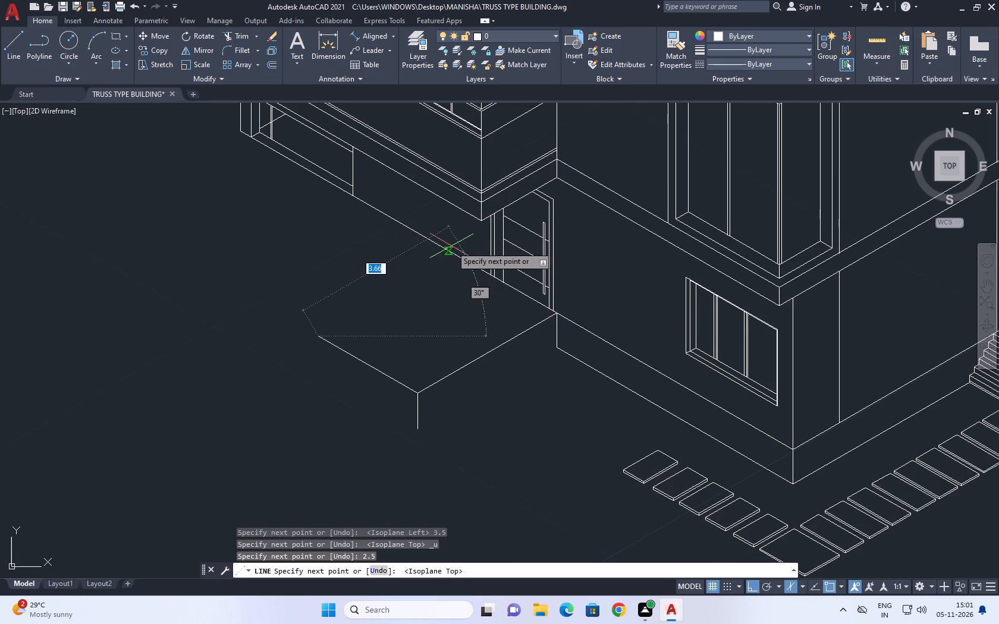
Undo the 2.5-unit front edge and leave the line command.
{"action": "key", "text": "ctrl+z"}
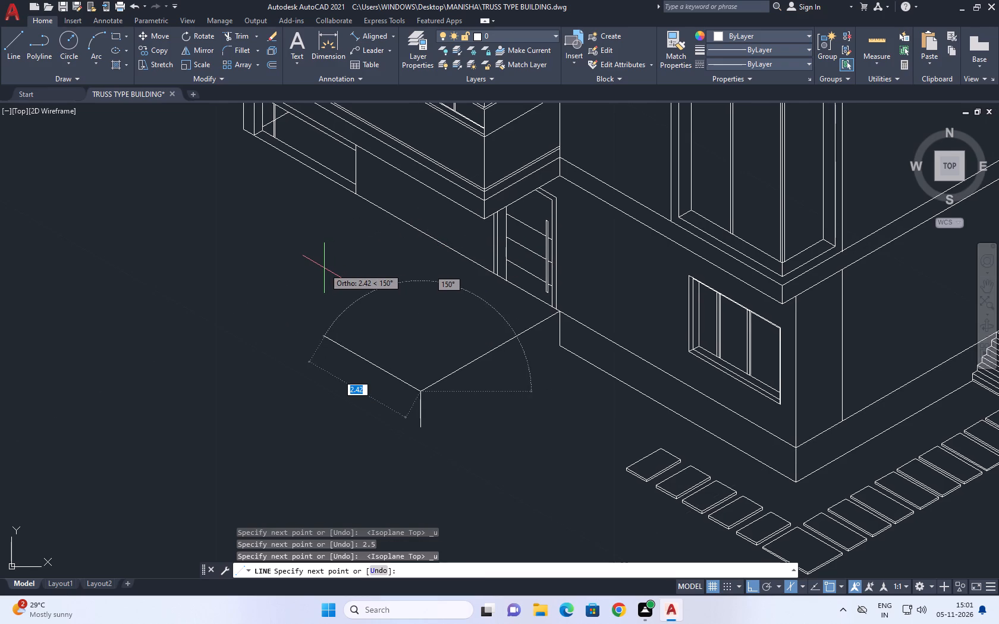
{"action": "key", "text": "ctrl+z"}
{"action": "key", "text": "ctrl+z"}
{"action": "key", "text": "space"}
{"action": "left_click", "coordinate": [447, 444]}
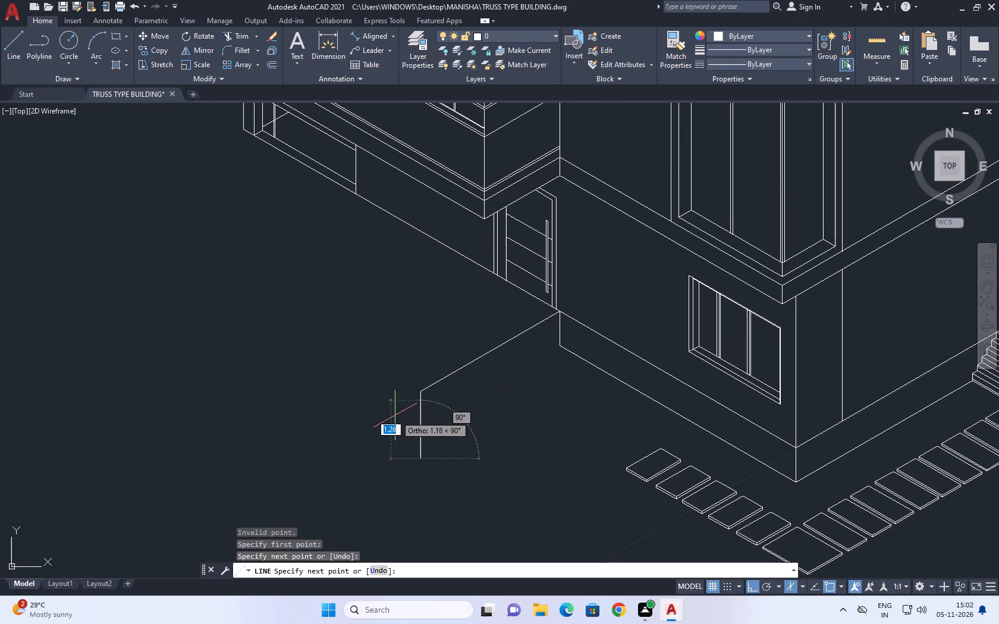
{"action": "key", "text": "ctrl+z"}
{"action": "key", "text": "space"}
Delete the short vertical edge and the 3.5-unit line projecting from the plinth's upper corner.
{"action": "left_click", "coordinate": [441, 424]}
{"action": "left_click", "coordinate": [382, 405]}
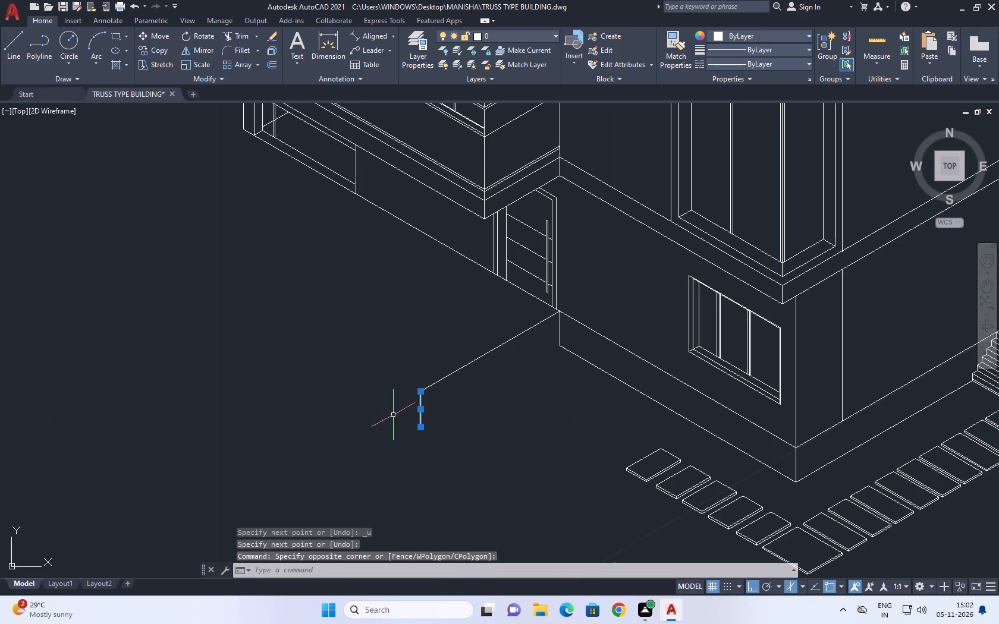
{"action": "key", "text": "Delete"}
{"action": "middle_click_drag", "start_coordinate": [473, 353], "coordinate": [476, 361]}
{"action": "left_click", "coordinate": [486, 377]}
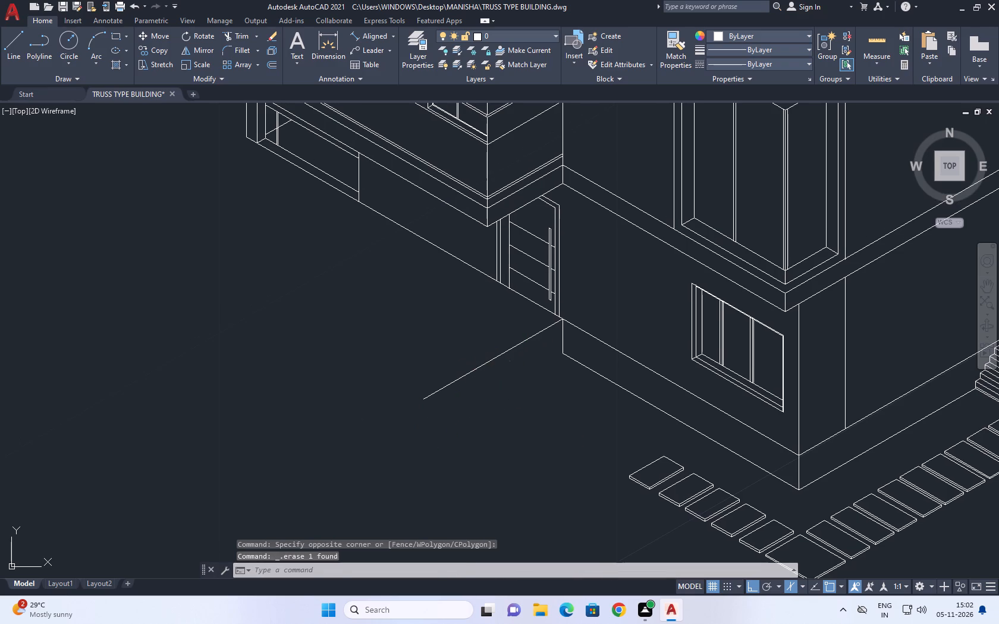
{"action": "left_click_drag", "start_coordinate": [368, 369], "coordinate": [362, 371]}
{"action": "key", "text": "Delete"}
Draw the platform outline from the plinth's upper corner: 2.5 units outward, 2.5 units parallel to the door wall, and back across the wall's base line.
{"action": "key", "text": "l"}
{"action": "key", "text": "space"}
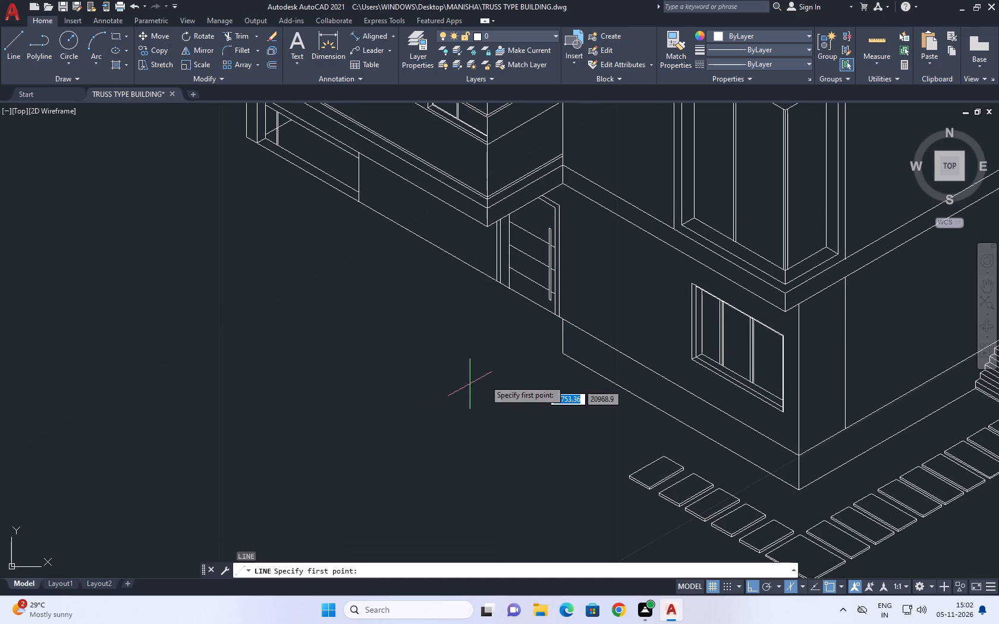
{"action": "left_click", "coordinate": [564, 320]}
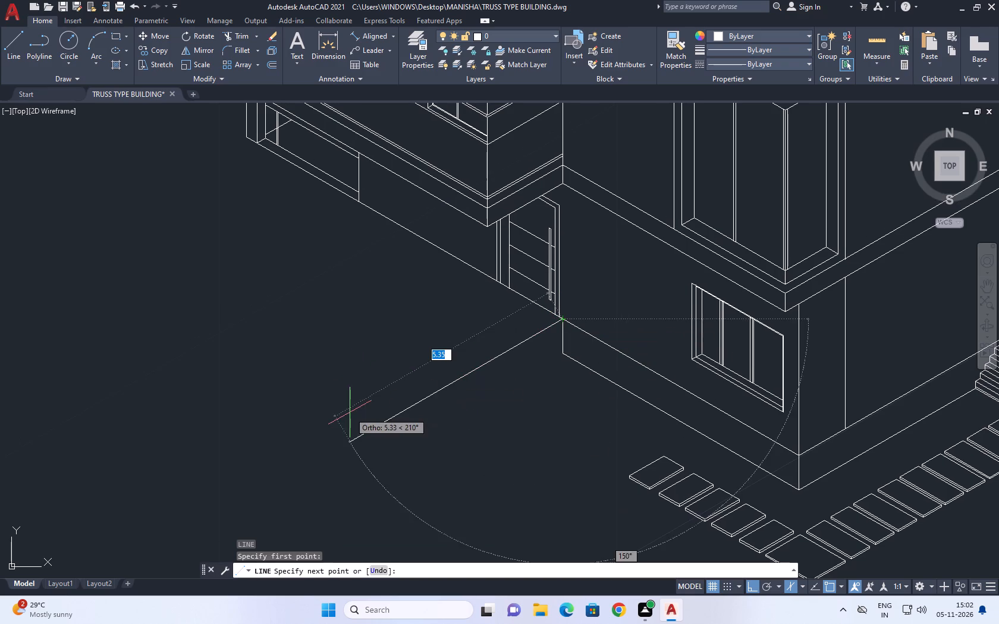
{"action": "type", "text": "2.5"}
{"action": "key", "text": "Return"}
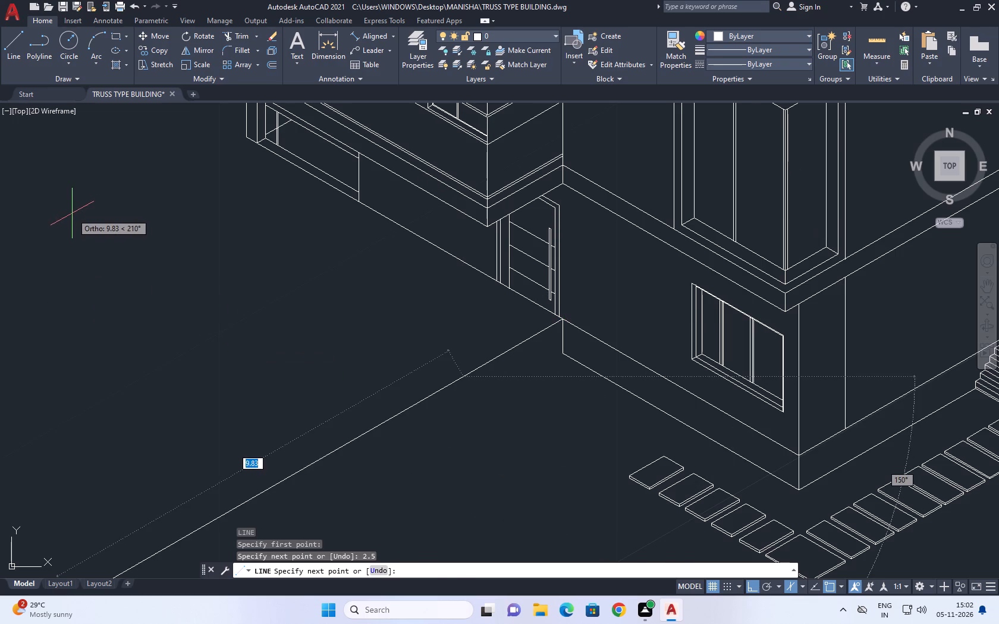
{"action": "key", "text": "F5"}
{"action": "type", "text": "2.5"}
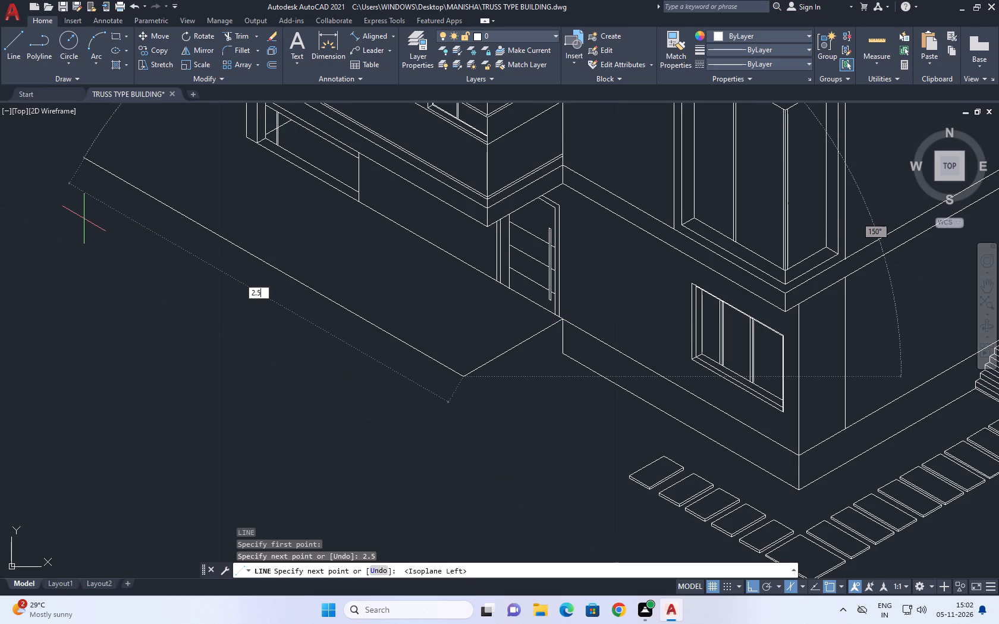
{"action": "key", "text": "Return"}
{"action": "middle_click_drag", "start_coordinate": [429, 256], "coordinate": [426, 259]}
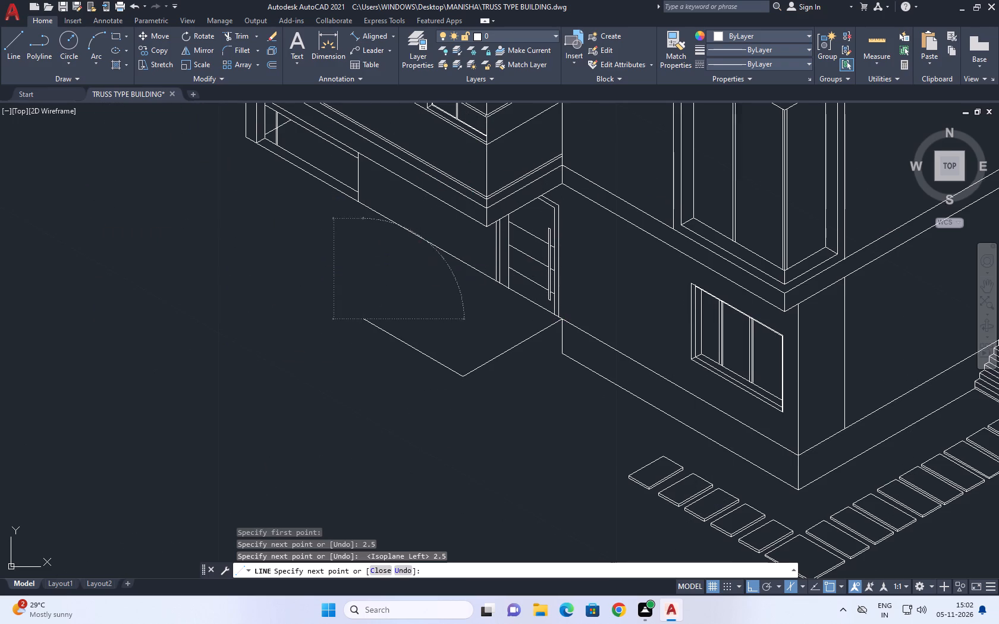
{"action": "middle_click_drag", "start_coordinate": [426, 259], "coordinate": [285, 312]}
{"action": "key", "text": "F5"}
{"action": "scroll", "coordinate": [300, 291], "scroll_direction": "up", "scroll_amount": 3}
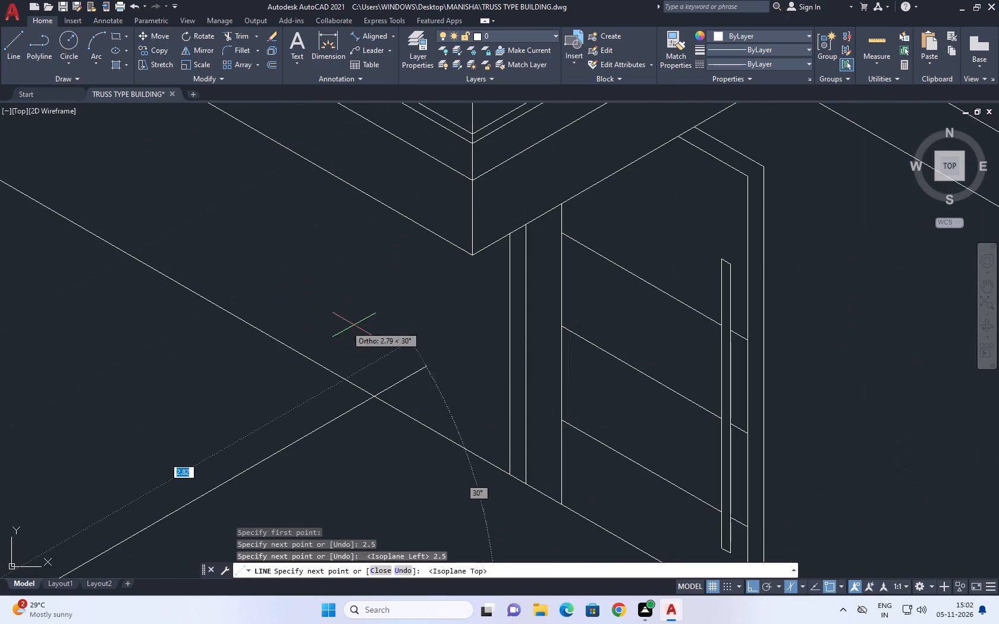
{"action": "left_click", "coordinate": [374, 325]}
{"action": "key", "text": "space"}
Trim the platform's return edge where it extends past the wall's base line.
{"action": "type", "text": "TR"}
{"action": "key", "text": "space"}
{"action": "left_click", "coordinate": [406, 393]}
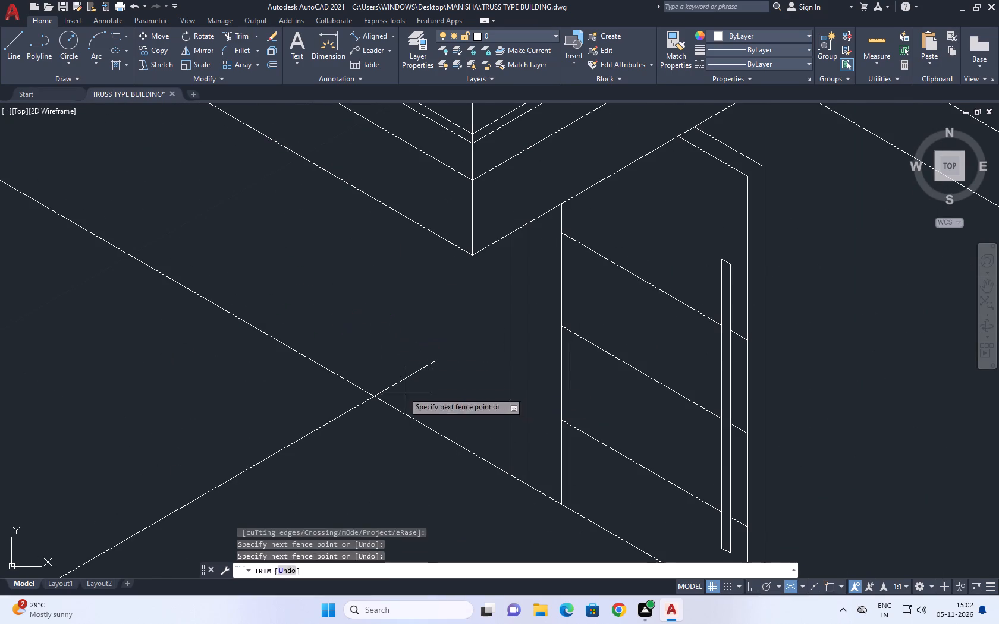
{"action": "left_click", "coordinate": [375, 355]}
{"action": "scroll", "coordinate": [423, 333], "scroll_direction": "down", "scroll_amount": 4}
{"action": "key", "text": "space"}
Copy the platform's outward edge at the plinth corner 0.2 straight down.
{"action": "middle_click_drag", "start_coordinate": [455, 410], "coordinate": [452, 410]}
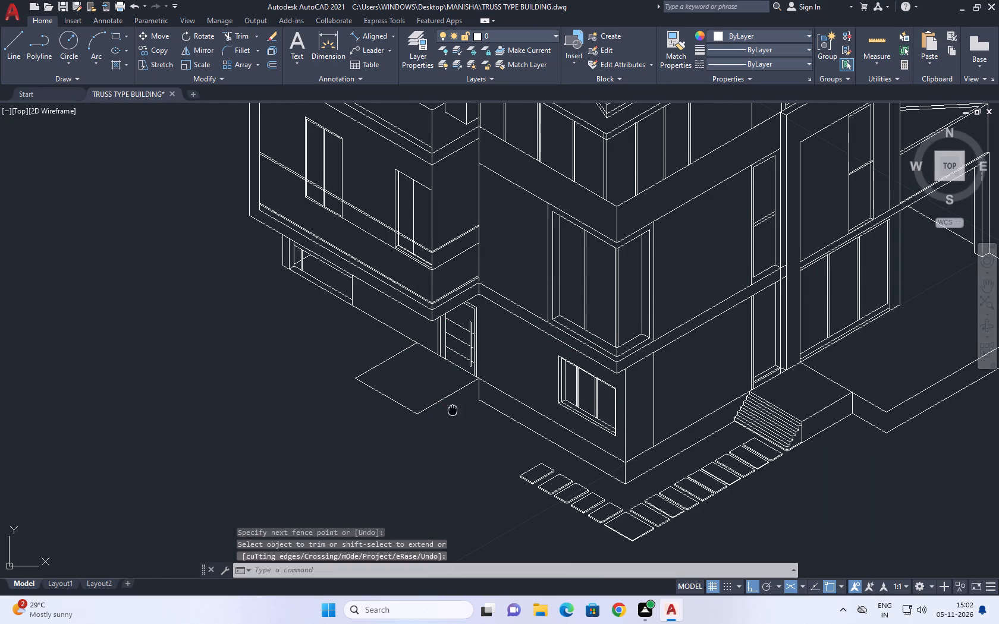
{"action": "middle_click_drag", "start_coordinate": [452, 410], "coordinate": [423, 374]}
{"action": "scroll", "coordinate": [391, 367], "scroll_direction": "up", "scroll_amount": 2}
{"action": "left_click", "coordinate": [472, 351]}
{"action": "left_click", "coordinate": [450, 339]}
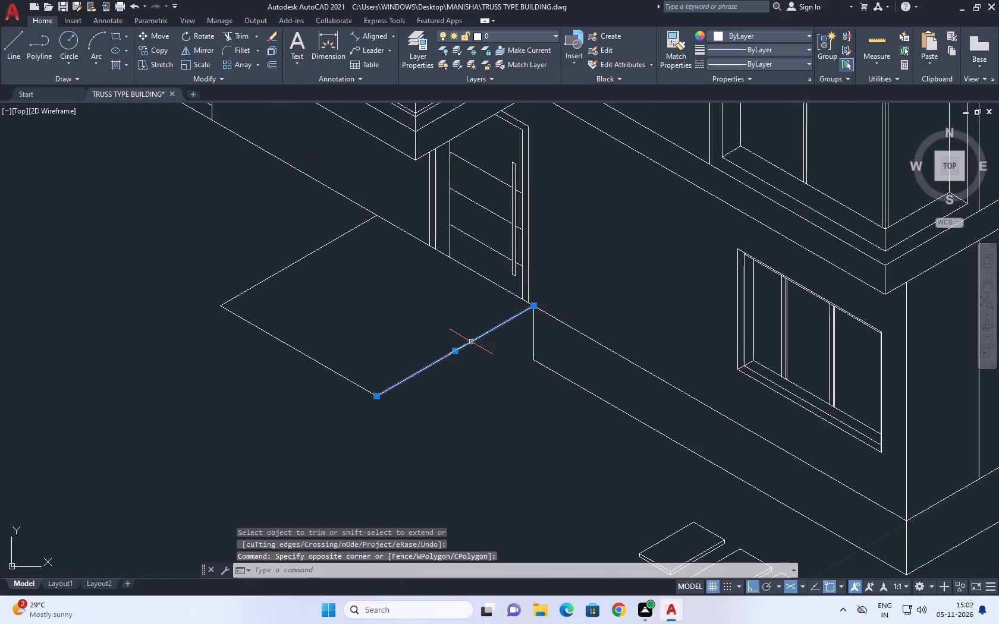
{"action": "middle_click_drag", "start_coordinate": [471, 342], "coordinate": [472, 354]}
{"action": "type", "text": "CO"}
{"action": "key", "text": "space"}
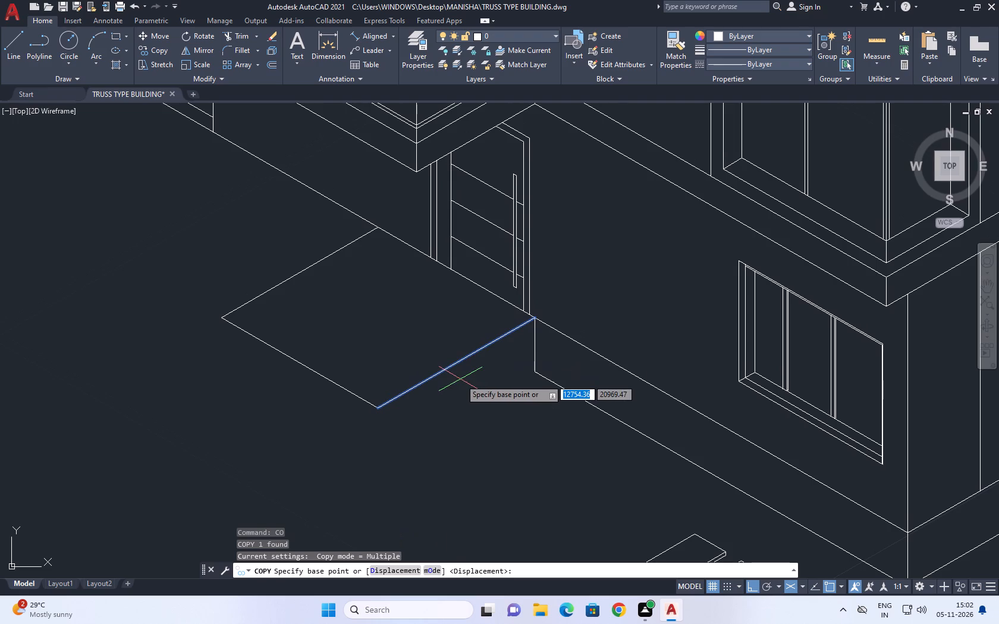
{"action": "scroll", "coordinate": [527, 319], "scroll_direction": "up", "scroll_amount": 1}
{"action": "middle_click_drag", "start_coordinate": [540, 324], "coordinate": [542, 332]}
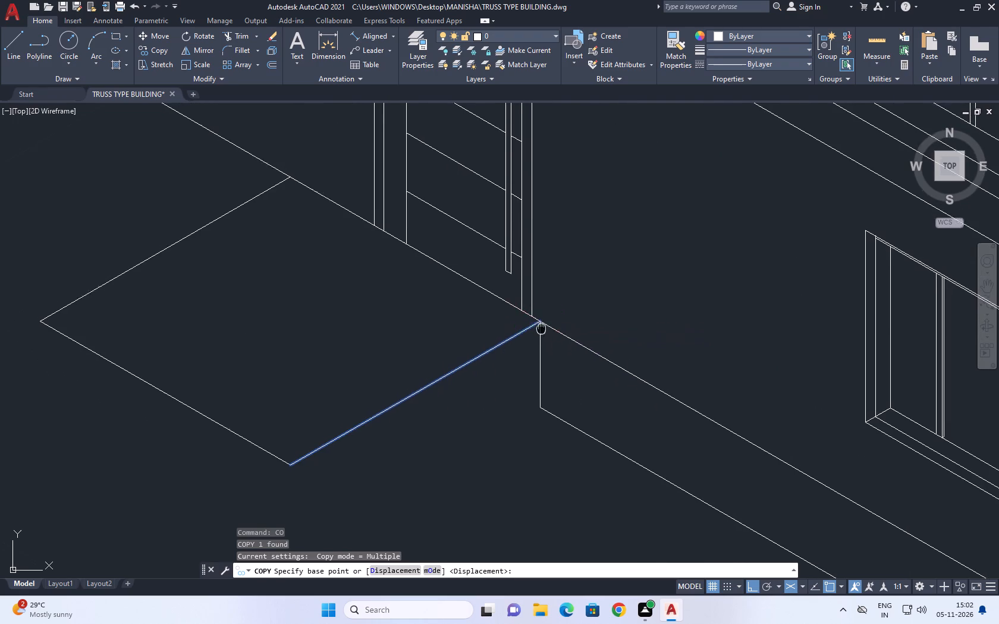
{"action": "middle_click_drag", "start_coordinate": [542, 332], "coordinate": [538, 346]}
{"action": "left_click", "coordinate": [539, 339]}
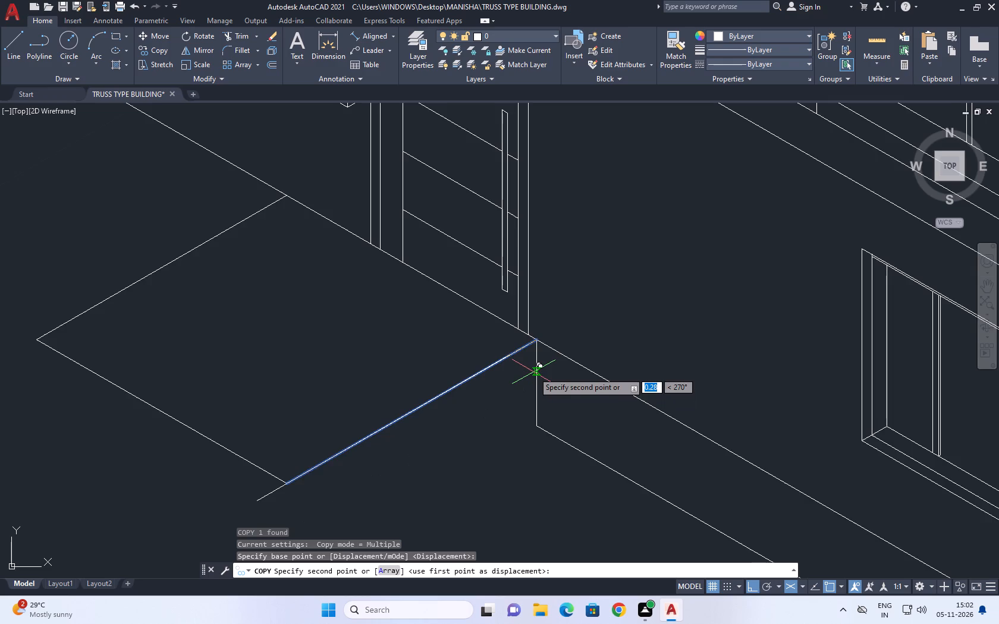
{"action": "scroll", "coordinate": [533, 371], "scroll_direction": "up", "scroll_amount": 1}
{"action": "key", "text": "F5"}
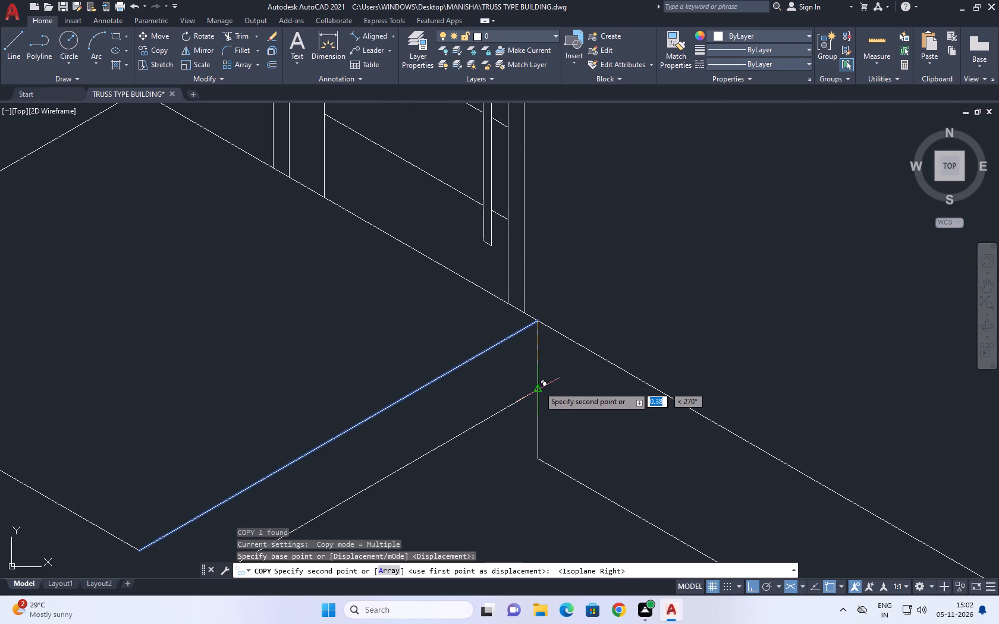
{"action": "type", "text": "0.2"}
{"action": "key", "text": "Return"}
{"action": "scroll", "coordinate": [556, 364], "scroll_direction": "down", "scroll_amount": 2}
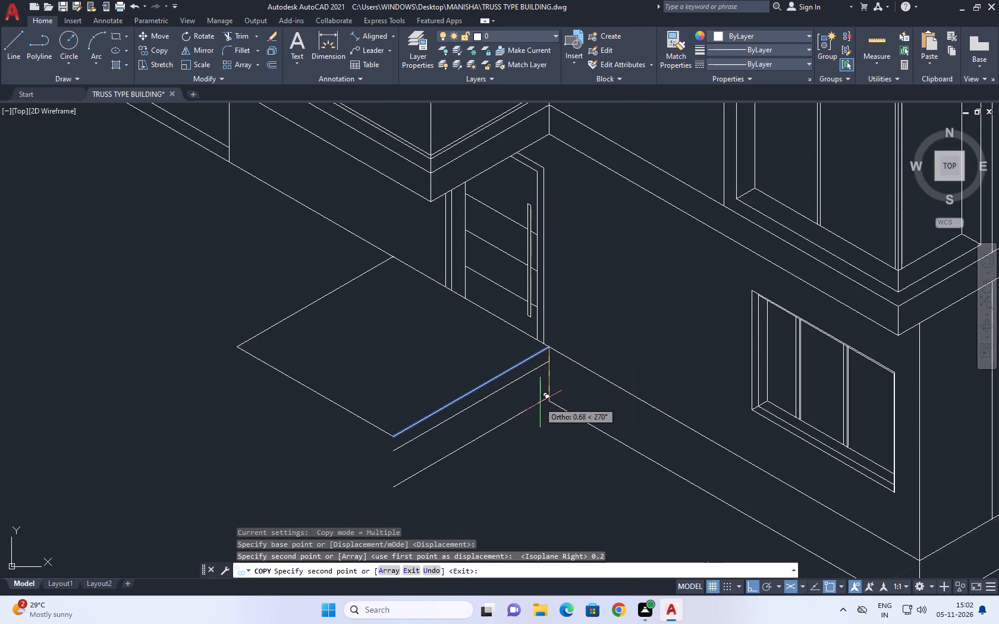
Undo the copied edge and copy the platform's outward edge 0.2 straight down again in the right isoplane.
{"action": "key", "text": "ctrl+z"}
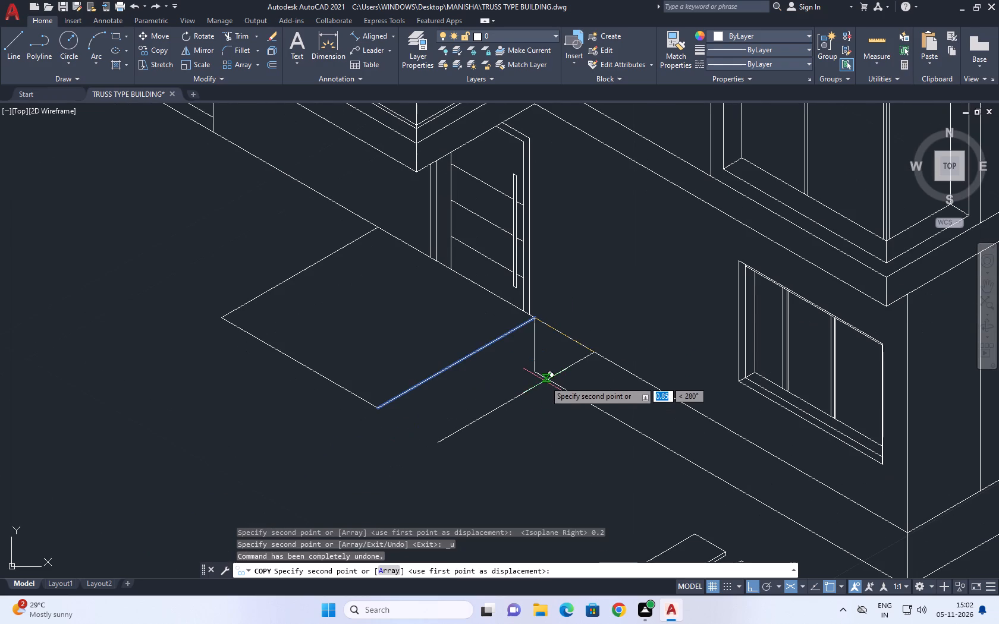
{"action": "key", "text": "F5"}
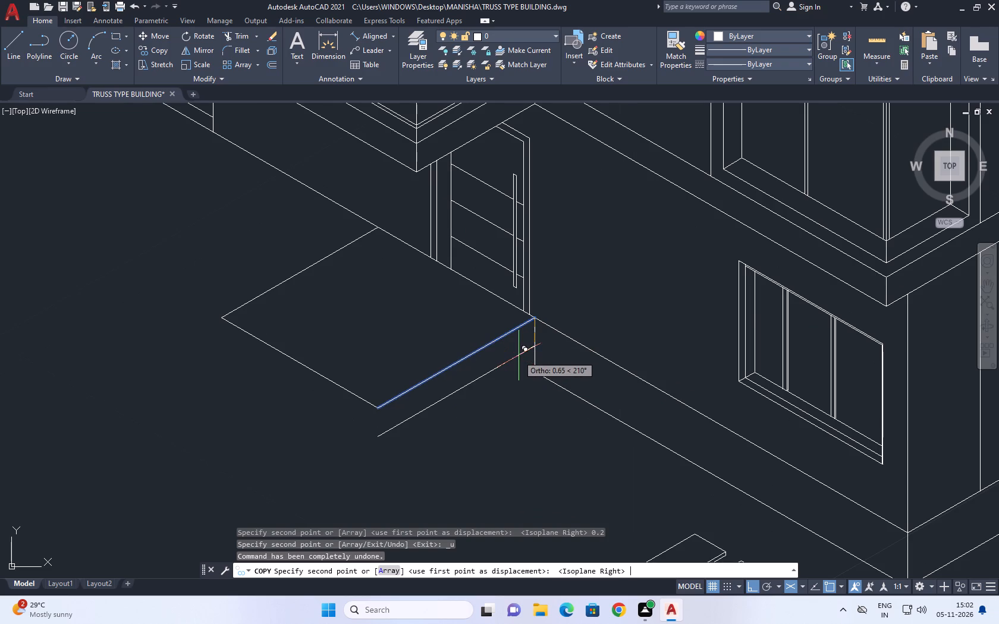
{"action": "scroll", "coordinate": [519, 354], "scroll_direction": "up", "scroll_amount": 2}
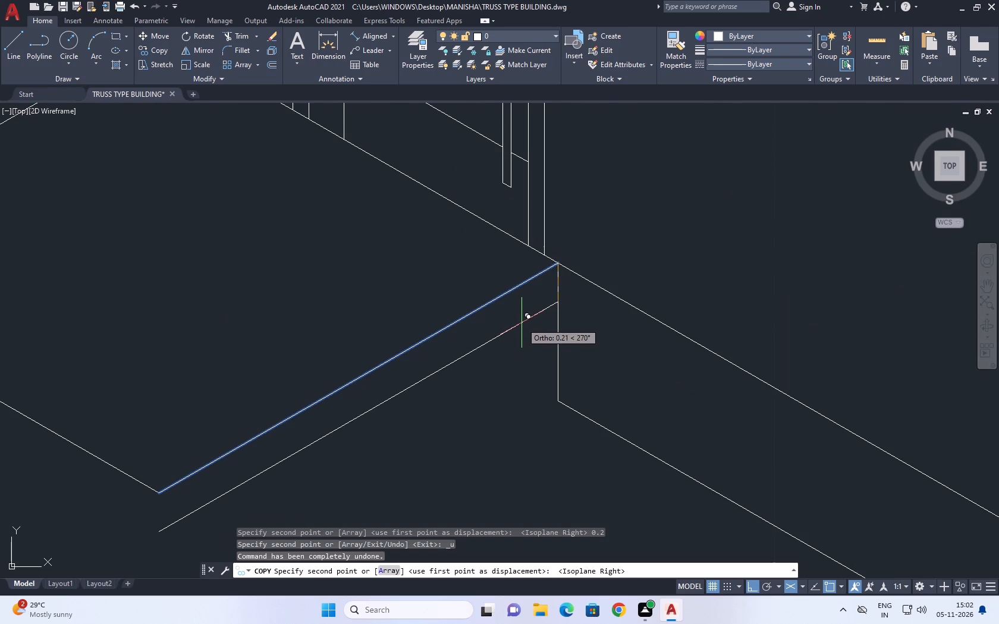
{"action": "type", "text": "0.2"}
{"action": "key", "text": "Return"}
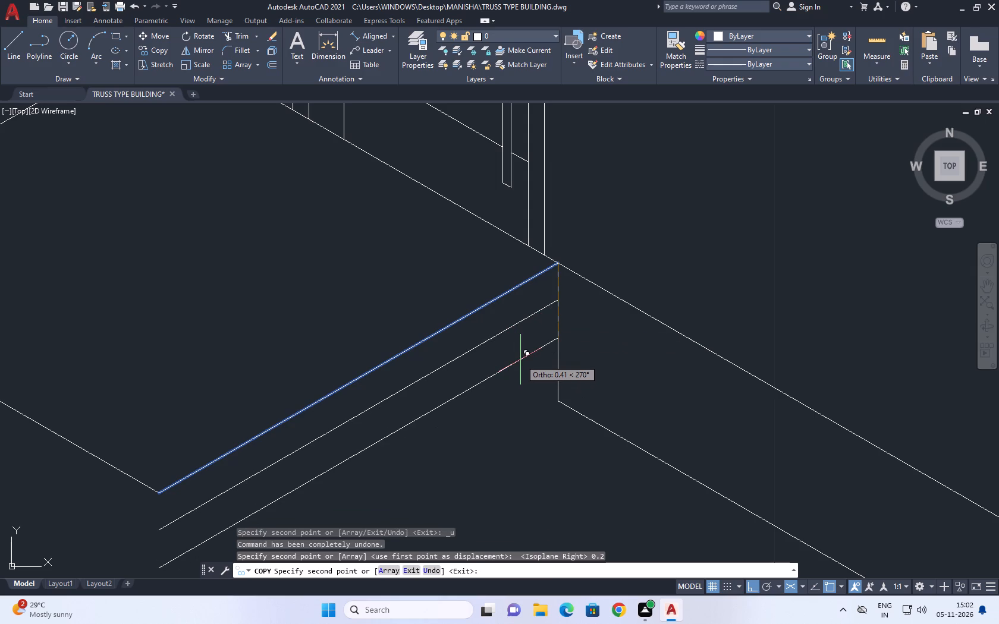
{"action": "key", "text": "space"}
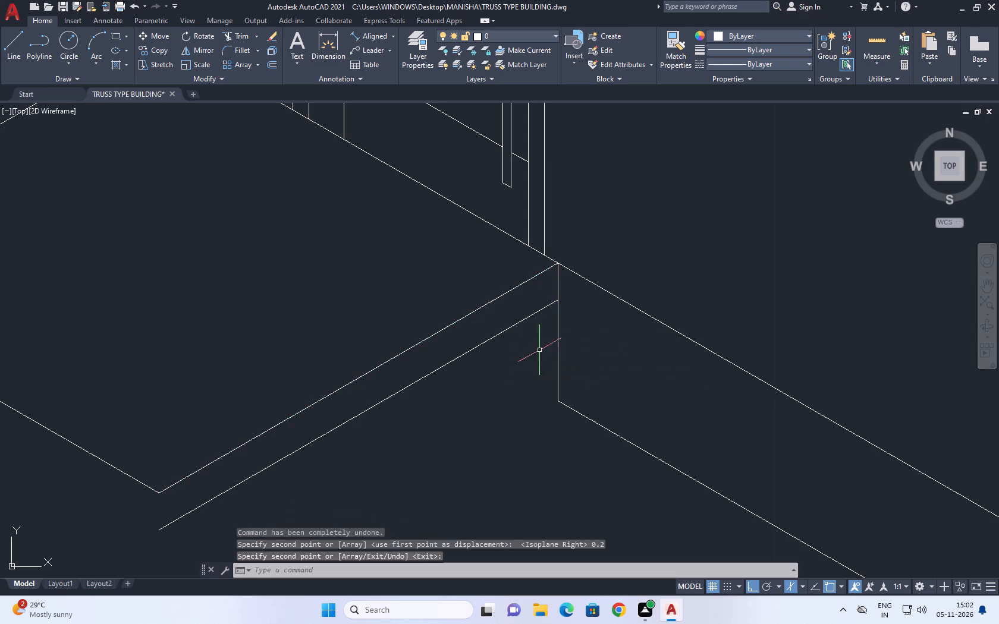
Copy the lowered edge 0.2 away from the platform, parallel to the door wall, as the first tread's front edge.
{"action": "left_click", "coordinate": [516, 326]}
{"action": "middle_click_drag", "start_coordinate": [475, 355], "coordinate": [492, 304]}
{"action": "type", "text": "CO"}
{"action": "key", "text": "space"}
{"action": "left_click", "coordinate": [473, 308]}
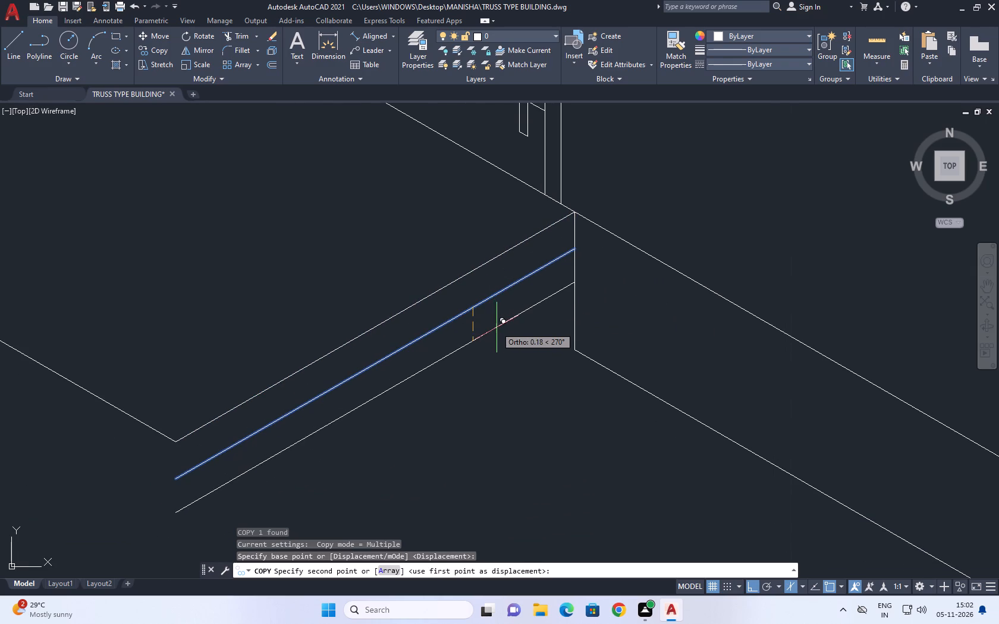
{"action": "key", "text": "F5"}
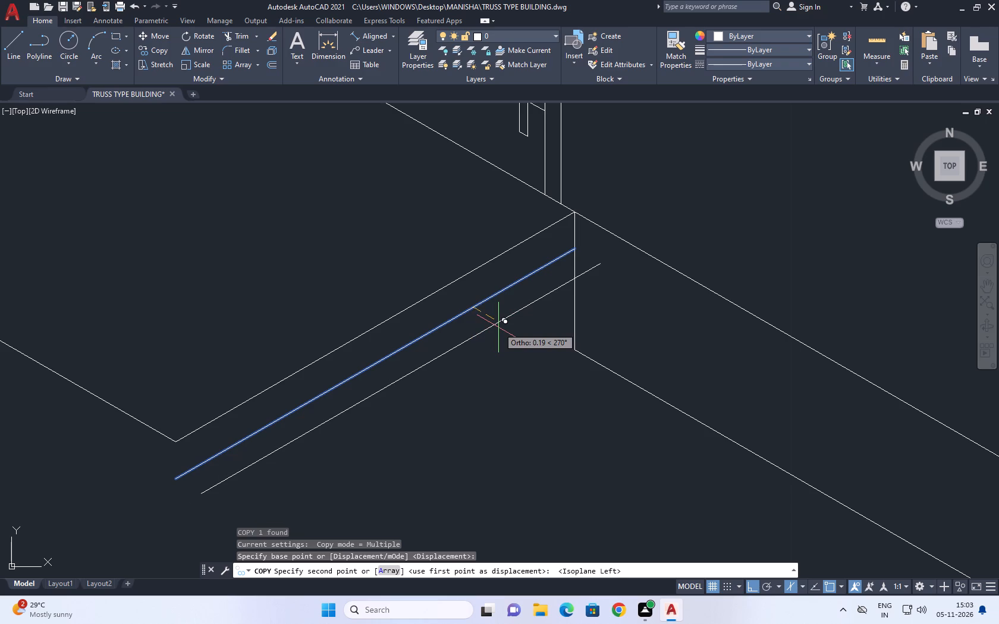
{"action": "key", "text": "0"}
{"action": "key", "text": "period"}
{"action": "key", "text": "2"}
{"action": "key", "text": "Return"}
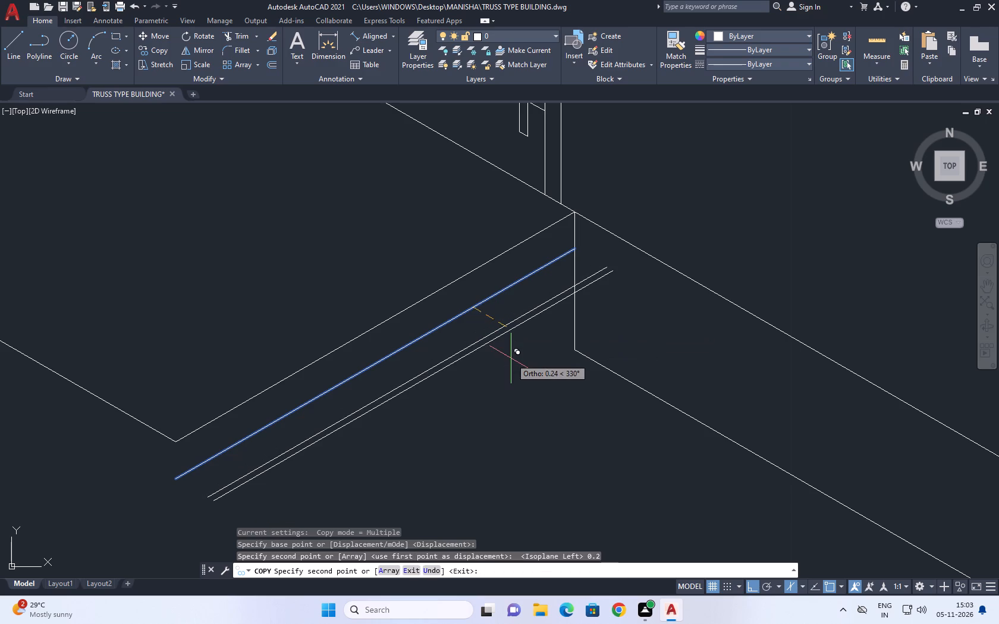
{"action": "key", "text": "space"}
{"action": "middle_click_drag", "start_coordinate": [483, 355], "coordinate": [505, 287]}
{"action": "left_click", "coordinate": [510, 313]}
{"action": "left_click", "coordinate": [480, 281]}
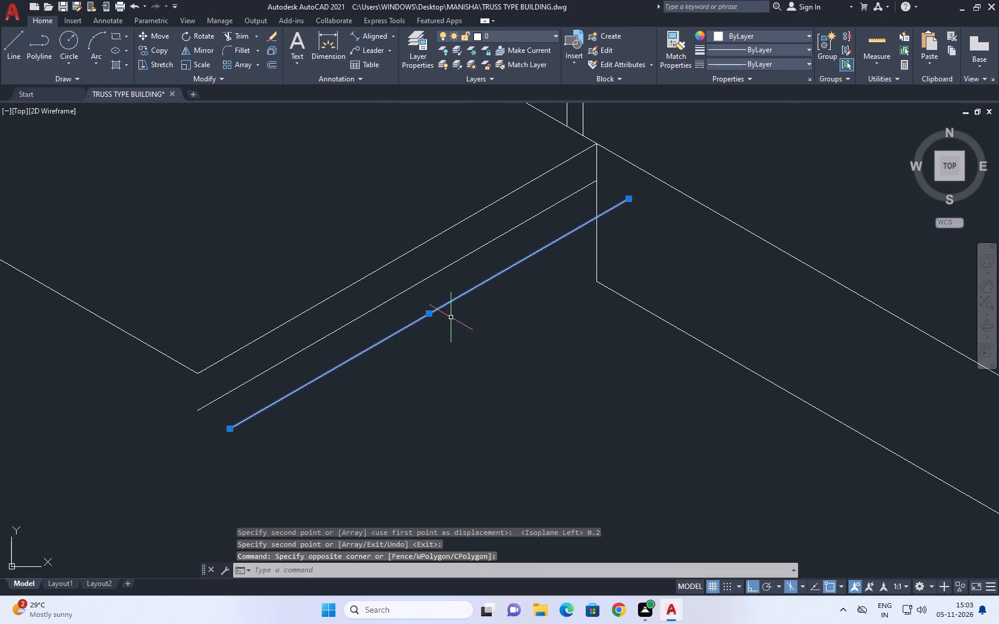
{"action": "middle_click_drag", "start_coordinate": [448, 318], "coordinate": [479, 366]}
{"action": "key", "text": "Escape"}
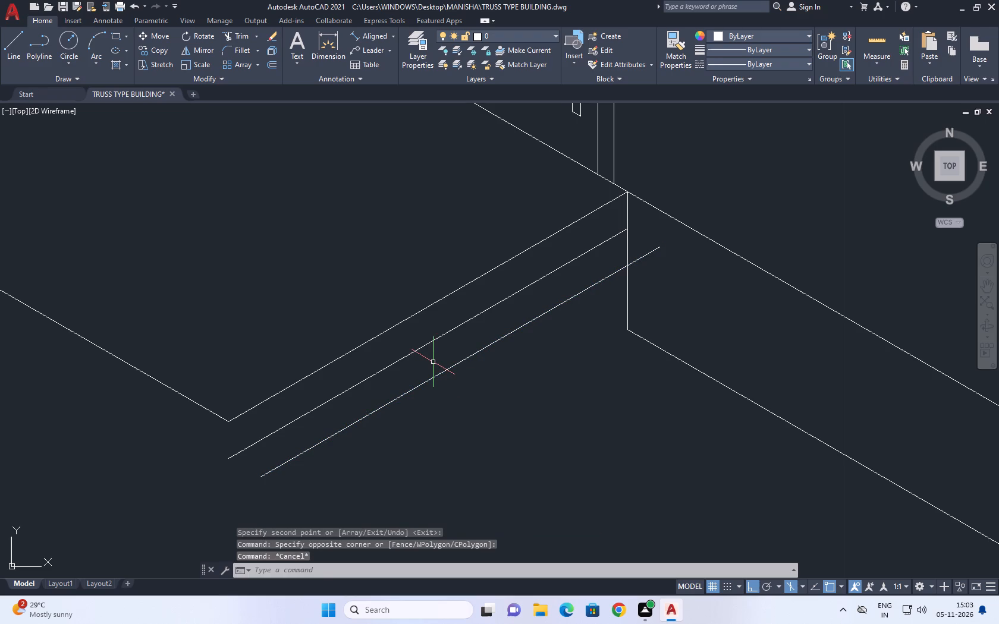
Draw the first riser's vertical edge down from the platform's outer corner and trim it at the lowered edge.
{"action": "key", "text": "l"}
{"action": "key", "text": "space"}
{"action": "left_click", "coordinate": [227, 418]}
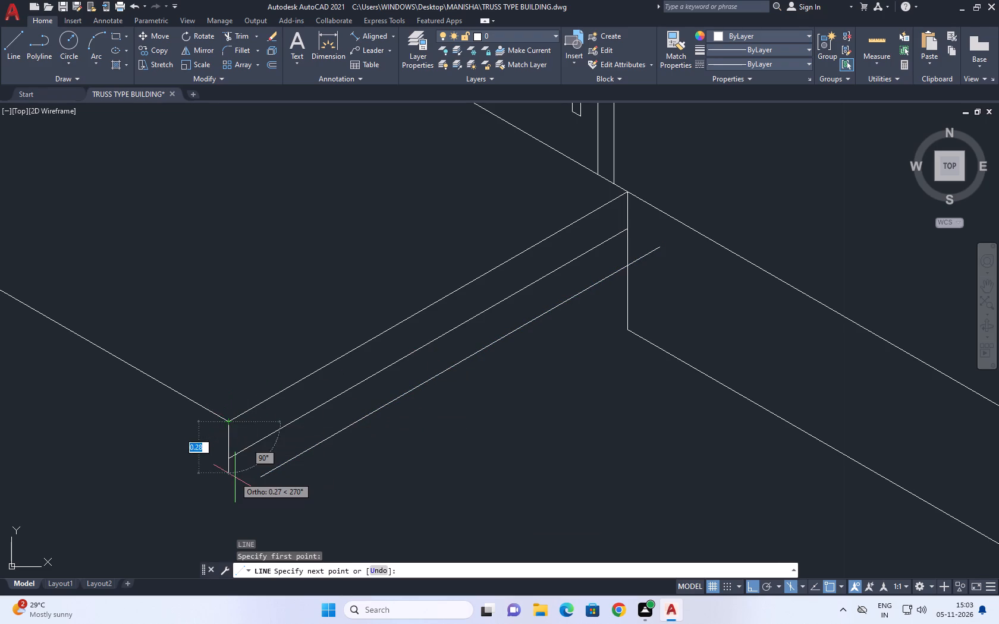
{"action": "scroll", "coordinate": [235, 478], "scroll_direction": "up", "scroll_amount": 2}
{"action": "middle_click_drag", "start_coordinate": [231, 475], "coordinate": [226, 415]}
{"action": "left_click", "coordinate": [230, 429]}
{"action": "key", "text": "space"}
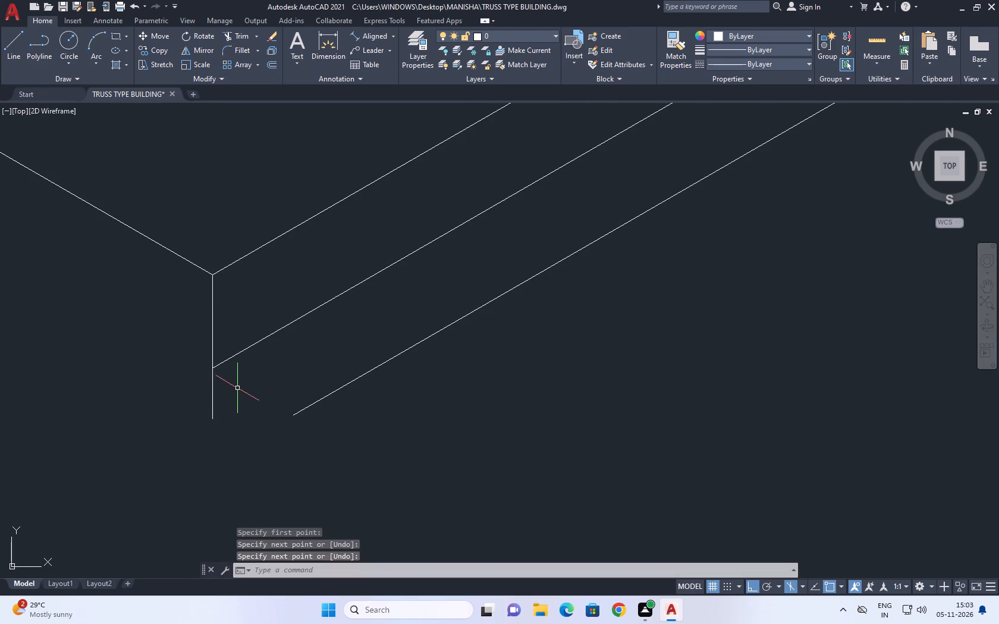
{"action": "type", "text": "TR"}
{"action": "key", "text": "space"}
{"action": "left_click", "coordinate": [223, 398]}
{"action": "left_click", "coordinate": [186, 412]}
{"action": "scroll", "coordinate": [260, 402], "scroll_direction": "down", "scroll_amount": 2}
{"action": "key", "text": "space"}
{"action": "middle_click_drag", "start_coordinate": [217, 421], "coordinate": [246, 434]}
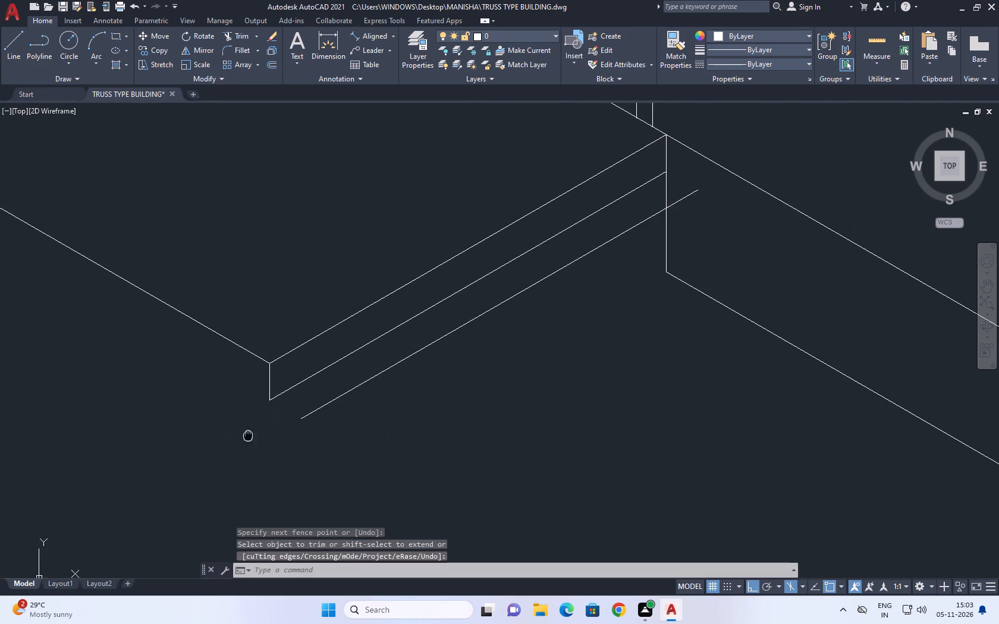
Close both ends of the first tread with short lines joining the riser's bottom edge to the tread's front edge.
{"action": "key", "text": "l"}
{"action": "key", "text": "space"}
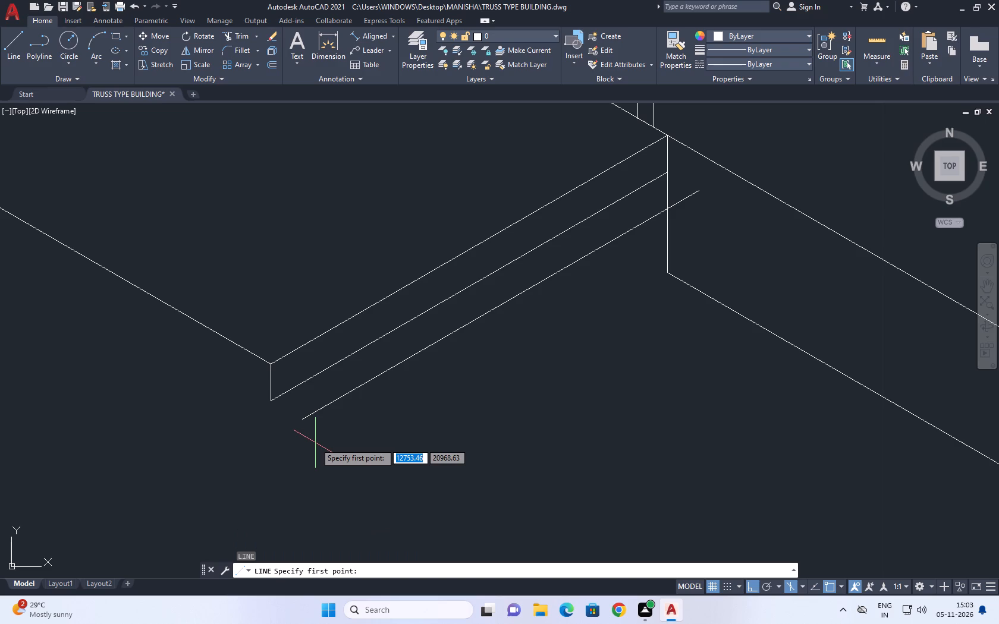
{"action": "left_click", "coordinate": [271, 398]}
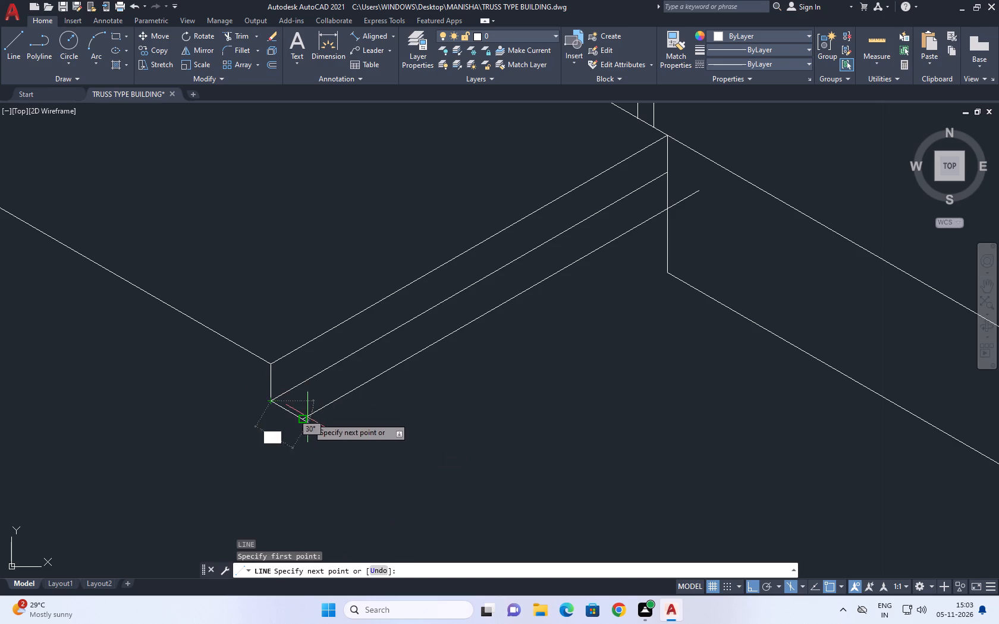
{"action": "left_click", "coordinate": [307, 417]}
{"action": "key", "text": "space"}
{"action": "middle_click_drag", "start_coordinate": [563, 362], "coordinate": [482, 449]}
{"action": "key", "text": "space"}
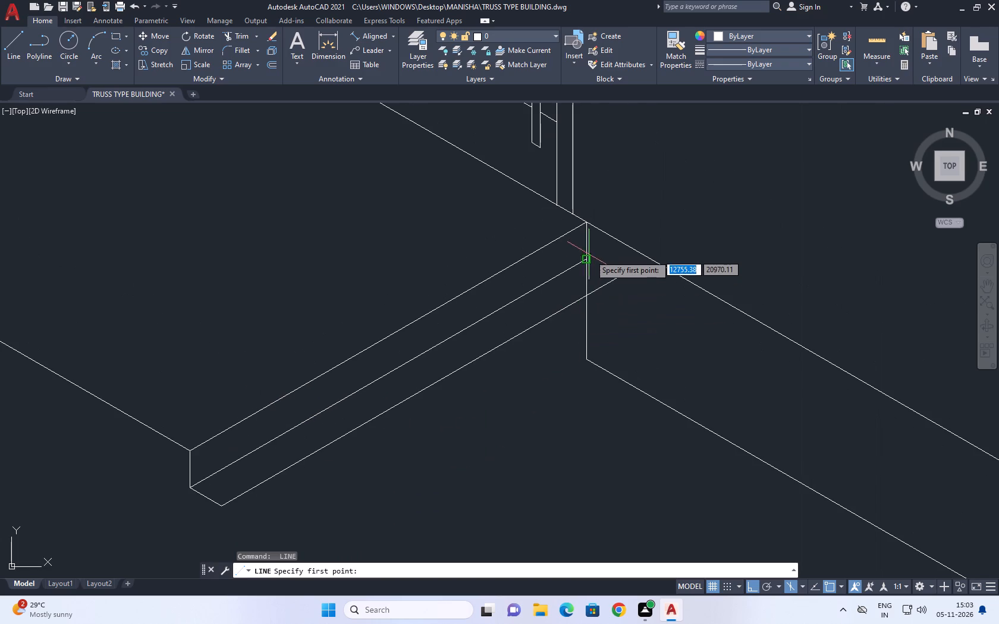
{"action": "left_click", "coordinate": [582, 261]}
{"action": "left_click", "coordinate": [617, 279]}
{"action": "key", "text": "space"}
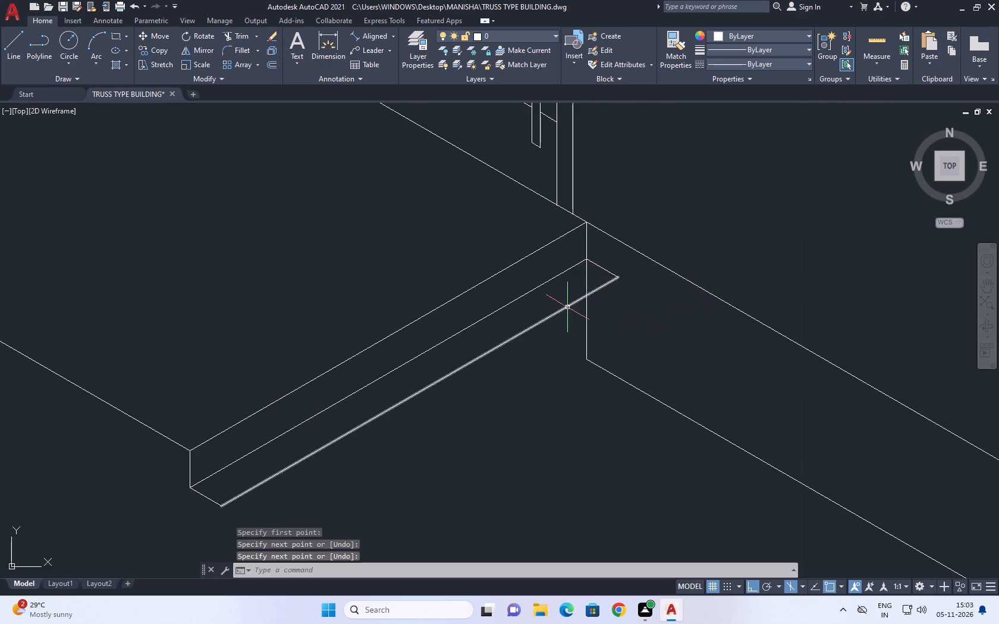
Draw the second riser from the tread's wall-side front corner: 0.2 down, continuing about 2.47 outward parallel to the tread edge.
{"action": "middle_click_drag", "start_coordinate": [621, 302], "coordinate": [611, 281]}
{"action": "key", "text": "l"}
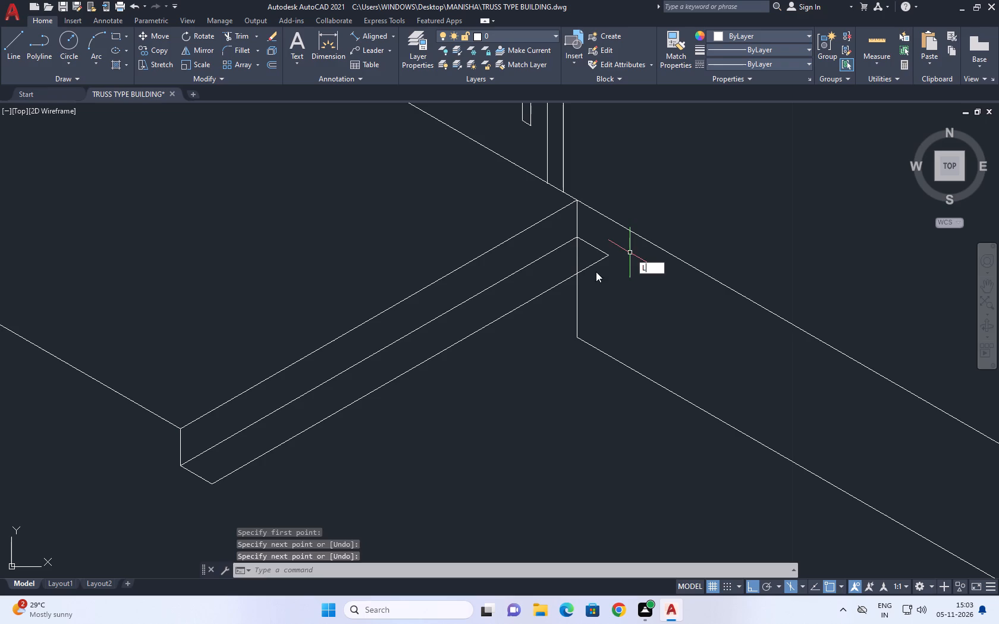
{"action": "key", "text": "space"}
{"action": "left_click", "coordinate": [610, 253]}
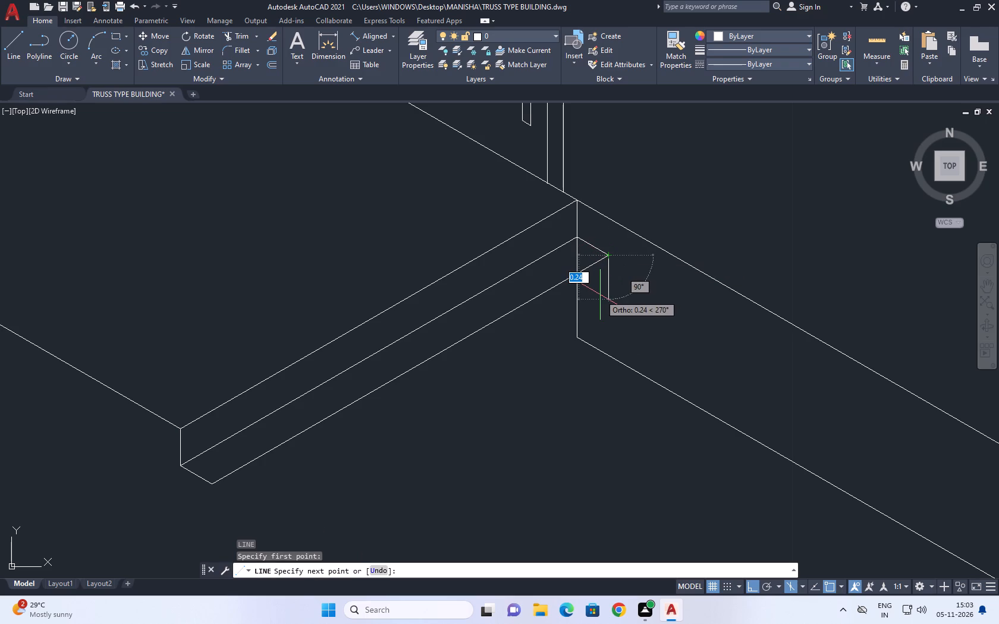
{"action": "type", "text": "0.2"}
{"action": "key", "text": "Return"}
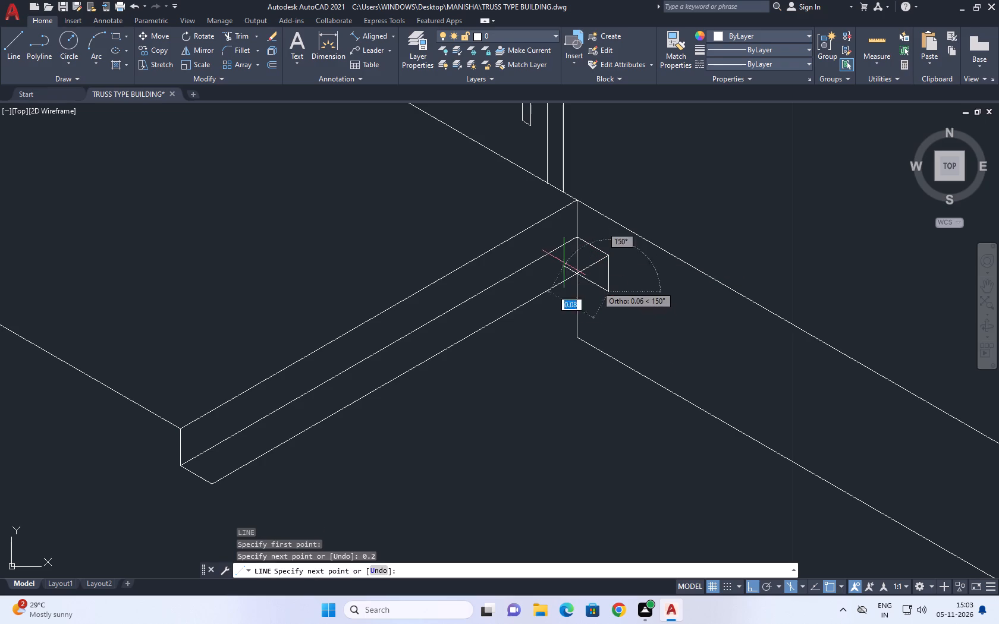
{"action": "key", "text": "F5"}
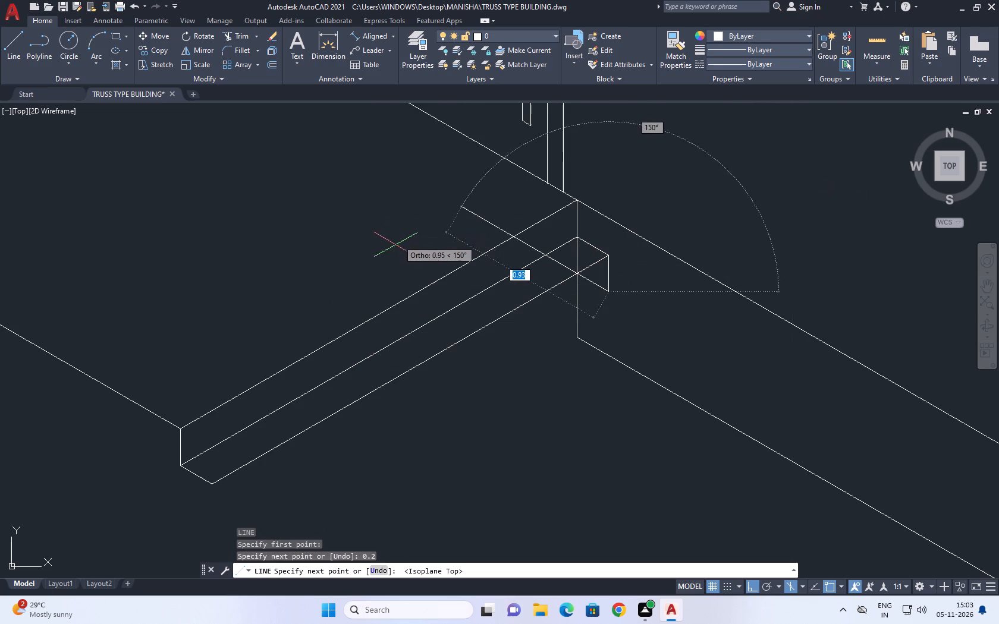
{"action": "middle_click_drag", "start_coordinate": [390, 312], "coordinate": [417, 232]}
{"action": "scroll", "coordinate": [237, 423], "scroll_direction": "up", "scroll_amount": 1}
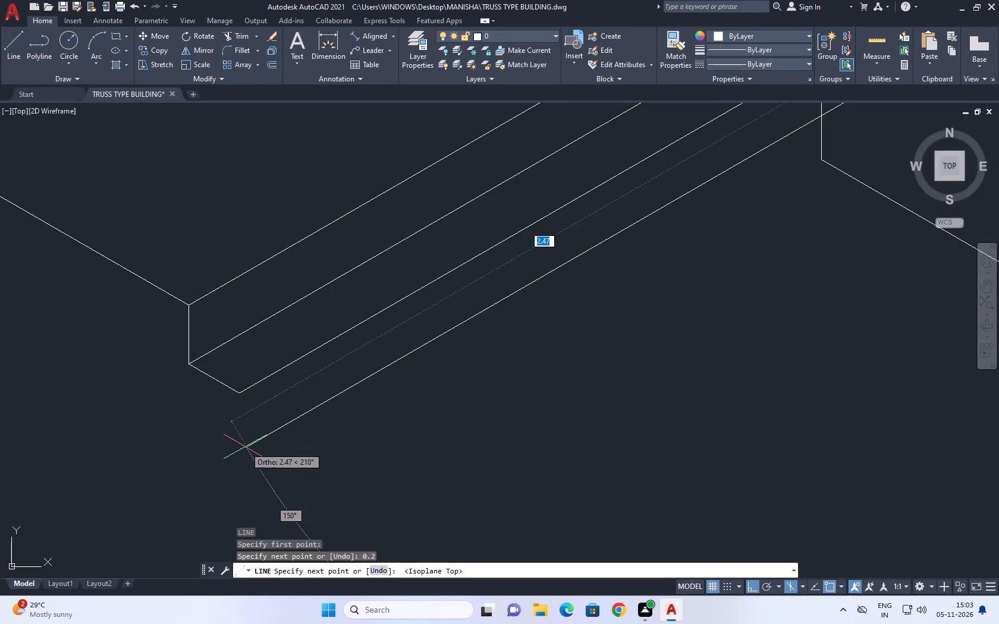
{"action": "left_click", "coordinate": [246, 448]}
{"action": "key", "text": "space"}
Draw a vertical line down from the tread's outer front corner and join it to the second riser's bottom edge with a zero-radius Fillet.
{"action": "key", "text": "space"}
{"action": "left_click", "coordinate": [241, 394]}
{"action": "scroll", "coordinate": [265, 428], "scroll_direction": "up", "scroll_amount": 1}
{"action": "middle_click_drag", "start_coordinate": [263, 435], "coordinate": [246, 310]}
{"action": "key", "text": "F5"}
{"action": "left_click", "coordinate": [226, 418]}
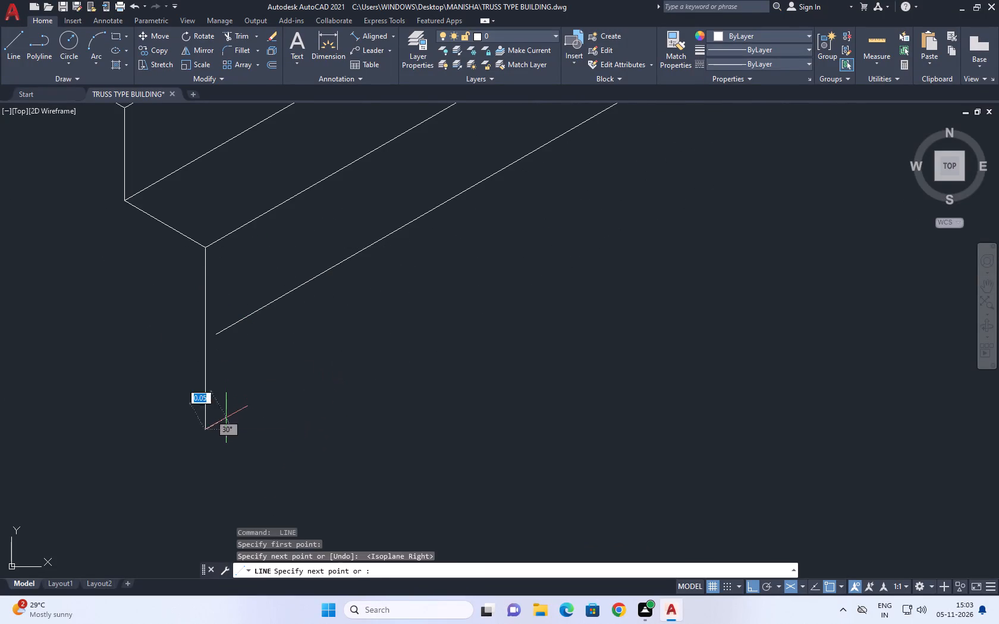
{"action": "key", "text": "space"}
{"action": "key", "text": "f"}
{"action": "key", "text": "space"}
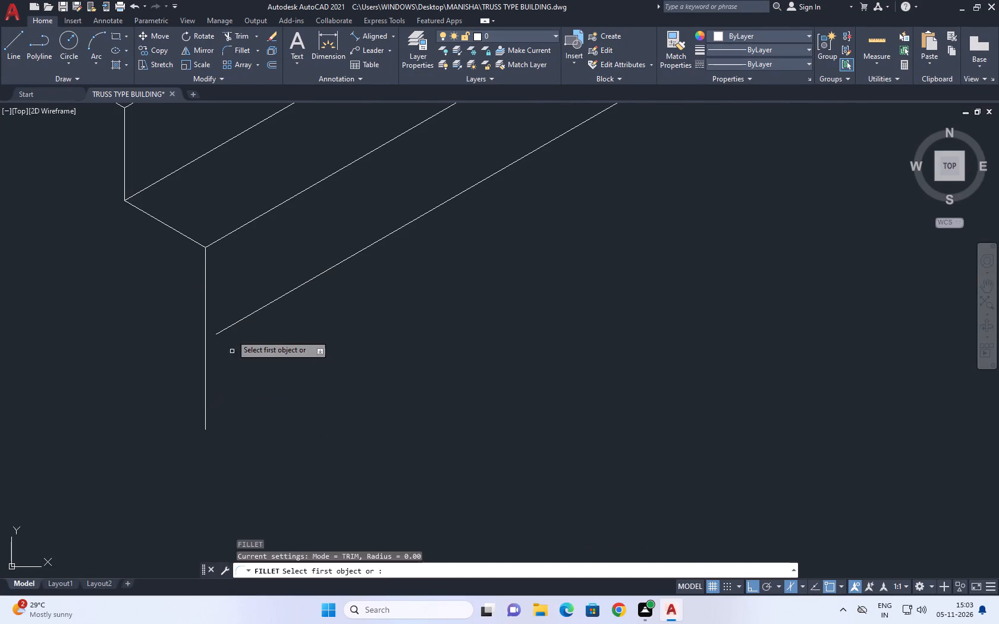
{"action": "left_click", "coordinate": [230, 328]}
{"action": "left_click", "coordinate": [206, 327]}
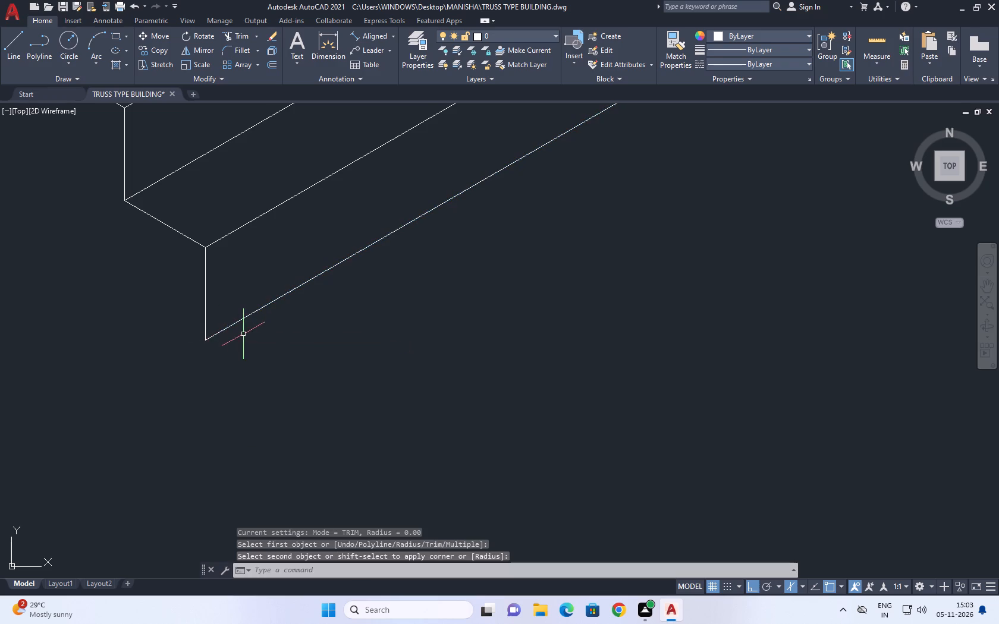
Draw two overlong lines for the step's outer end: from the second riser's bottom corner toward the platform, and vertically down from the tread's inner corner.
{"action": "scroll", "coordinate": [246, 336], "scroll_direction": "down", "scroll_amount": 1}
{"action": "middle_click_drag", "start_coordinate": [218, 321], "coordinate": [282, 355]}
{"action": "key", "text": "l"}
{"action": "key", "text": "space"}
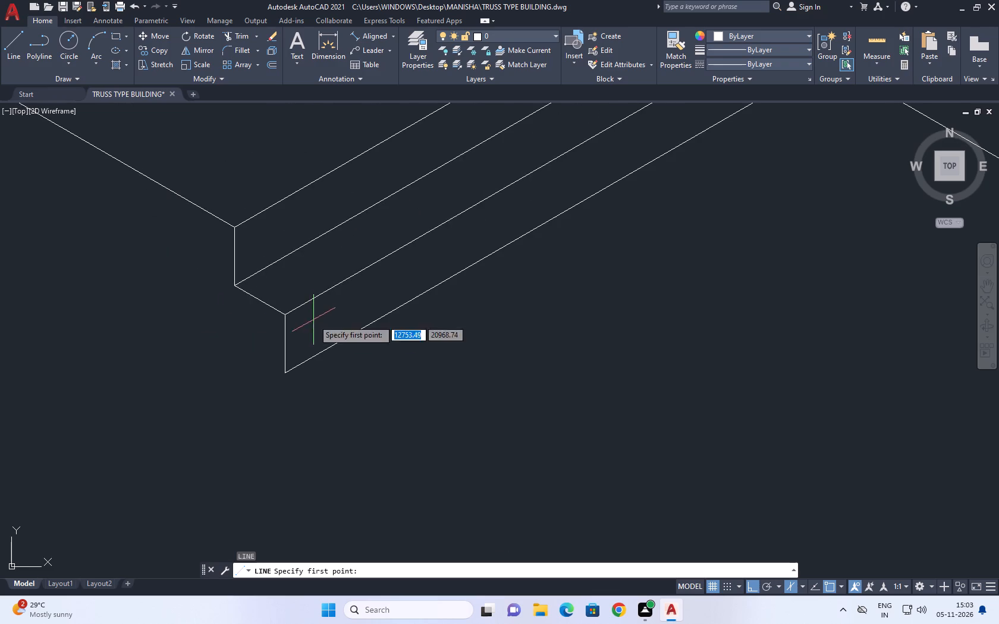
{"action": "middle_click_drag", "start_coordinate": [317, 374], "coordinate": [364, 335]}
{"action": "scroll", "coordinate": [331, 339], "scroll_direction": "up", "scroll_amount": 1}
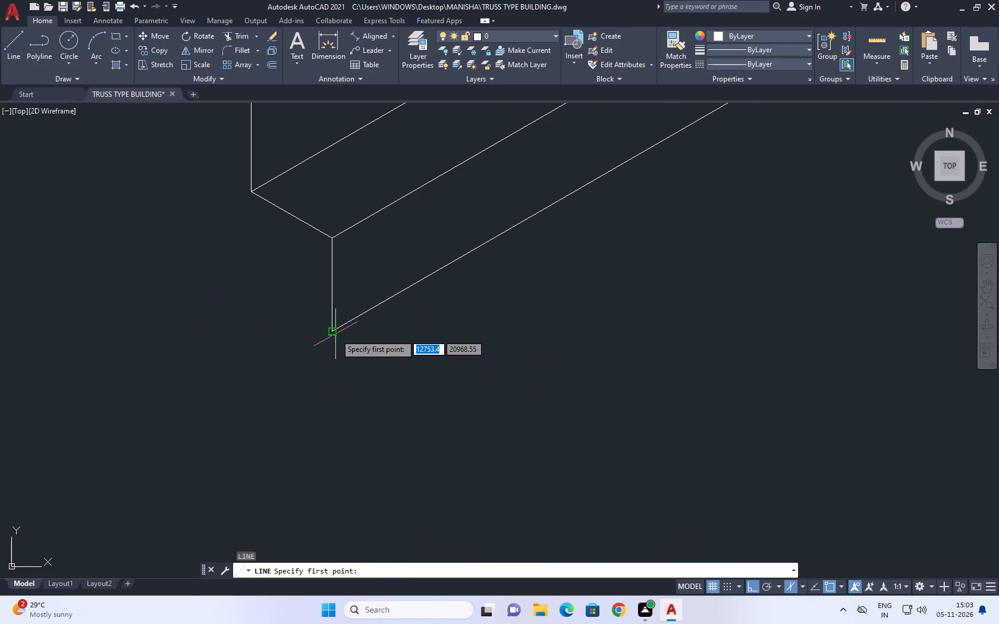
{"action": "left_click", "coordinate": [333, 331]}
{"action": "middle_click_drag", "start_coordinate": [204, 272], "coordinate": [225, 297]}
{"action": "key", "text": "F5"}
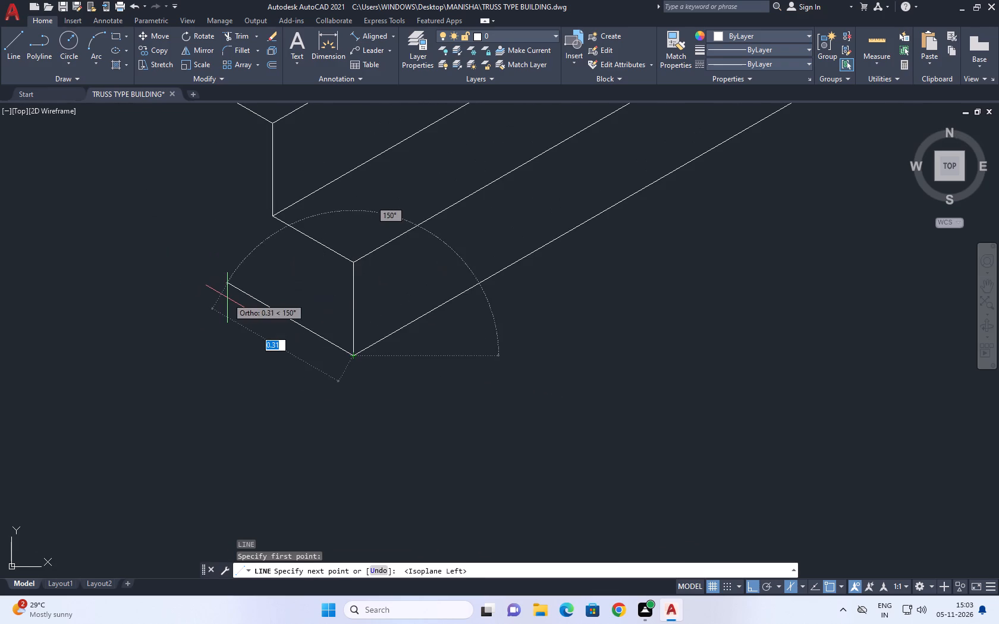
{"action": "left_click", "coordinate": [227, 298]}
{"action": "key", "text": "space"}
{"action": "key", "text": "space"}
{"action": "left_click", "coordinate": [275, 217]}
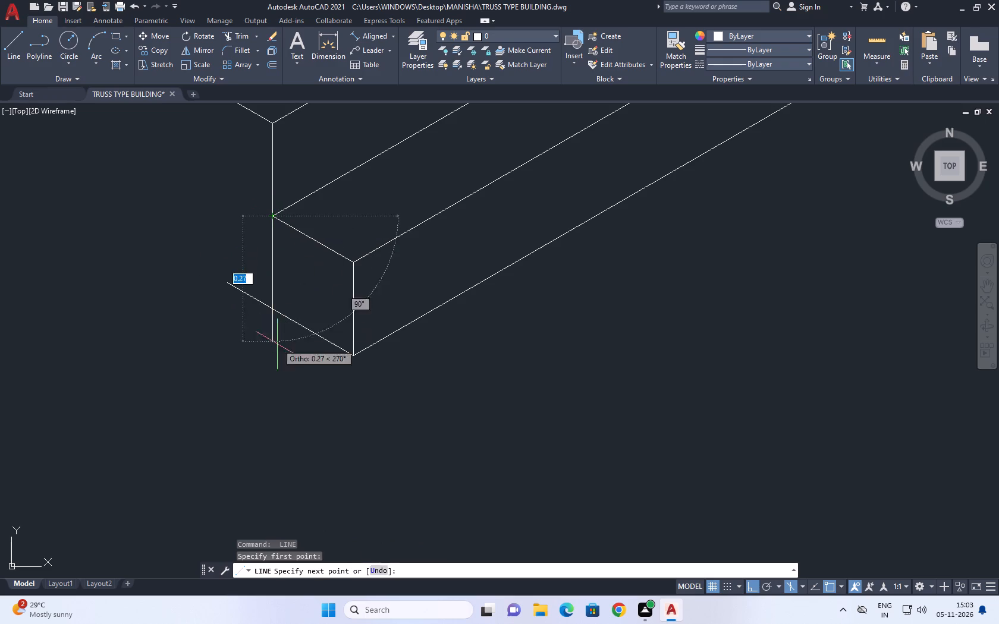
{"action": "left_click_drag", "start_coordinate": [278, 355], "coordinate": [278, 363]}
{"action": "key", "text": "space"}
Trim both overlong lines where they cross to close the step's outer end face.
{"action": "type", "text": "TR"}
{"action": "key", "text": "space"}
{"action": "left_click", "coordinate": [230, 252]}
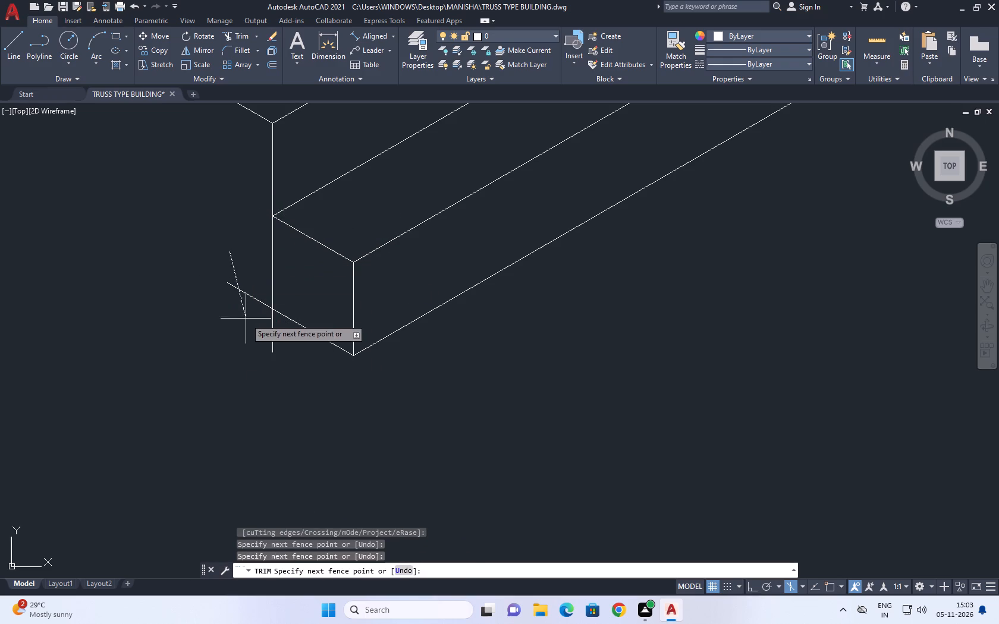
{"action": "left_click", "coordinate": [281, 361]}
{"action": "scroll", "coordinate": [271, 348], "scroll_direction": "down", "scroll_amount": 5}
{"action": "key", "text": "space"}
Trim away the parts of the vertical edge hidden behind the step at the wall-side end.
{"action": "middle_click_drag", "start_coordinate": [517, 245], "coordinate": [479, 312]}
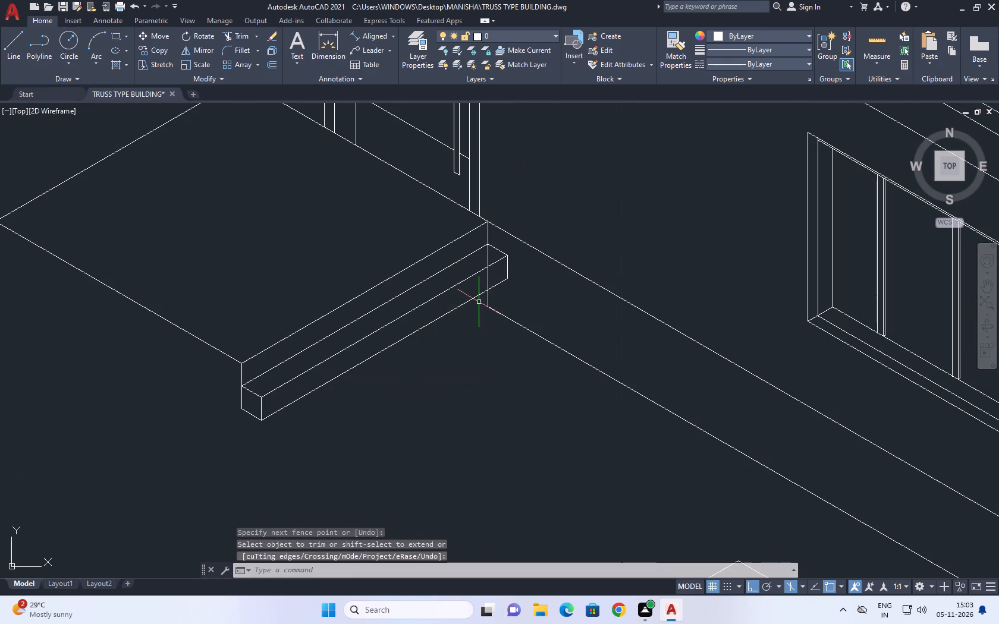
{"action": "key", "text": "t"}
{"action": "key", "text": "r"}
{"action": "key", "text": "space"}
{"action": "scroll", "coordinate": [485, 285], "scroll_direction": "up", "scroll_amount": 2}
{"action": "left_click", "coordinate": [492, 262]}
{"action": "left_click", "coordinate": [451, 300]}
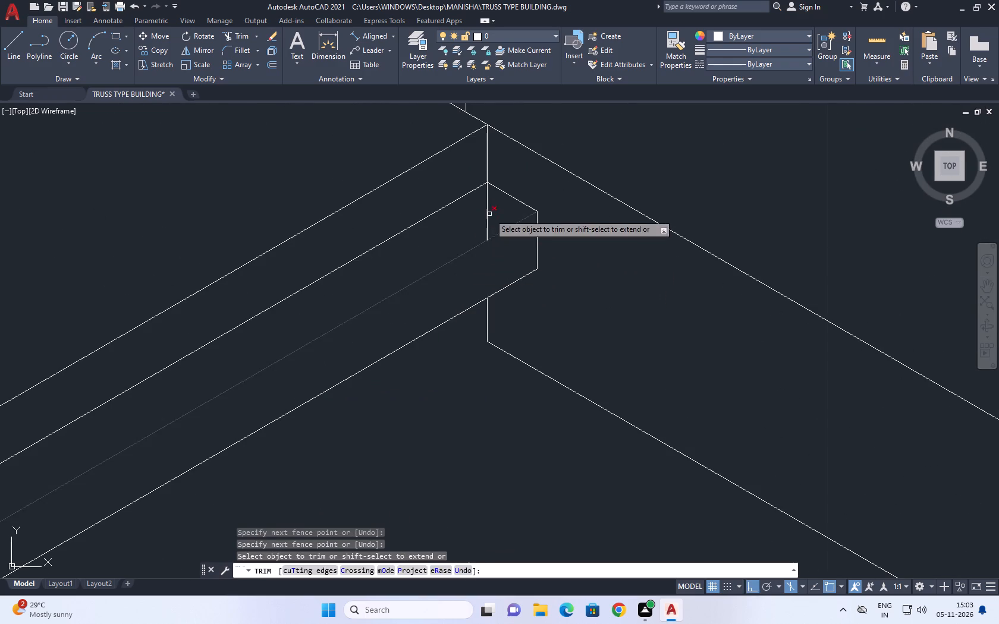
{"action": "left_click", "coordinate": [489, 214]}
{"action": "left_click", "coordinate": [464, 234]}
{"action": "scroll", "coordinate": [520, 231], "scroll_direction": "down", "scroll_amount": 4}
{"action": "key", "text": "space"}
Copy the step's nine lines from its outer-end inner tread corner three times, placing each copy at the preceding step's bottom front corner.
{"action": "scroll", "coordinate": [453, 278], "scroll_direction": "up", "scroll_amount": 3}
{"action": "left_click", "coordinate": [423, 327]}
{"action": "left_click", "coordinate": [372, 278]}
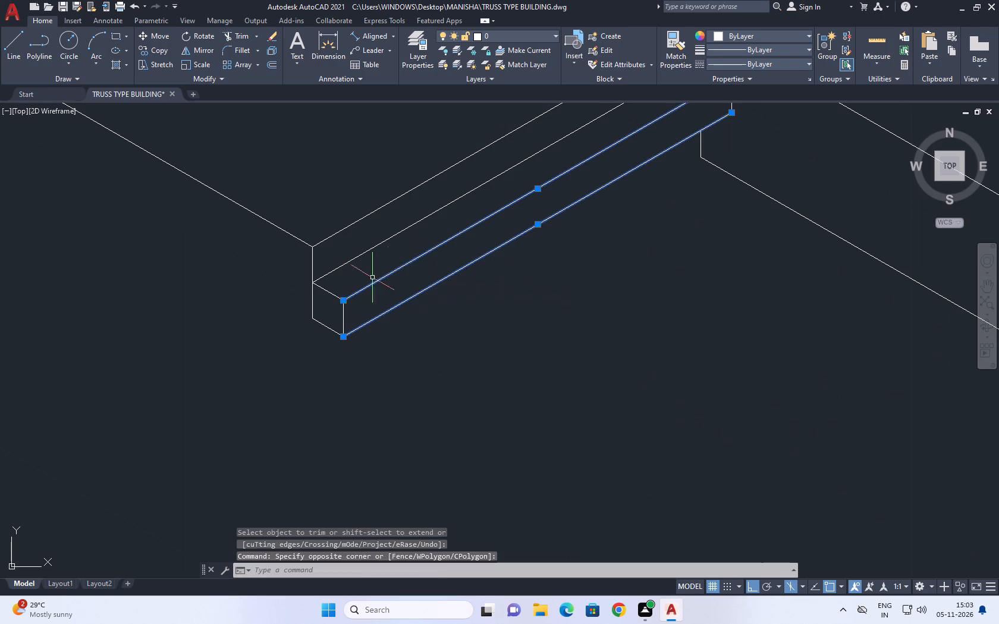
{"action": "left_click", "coordinate": [402, 233]}
{"action": "left_click", "coordinate": [384, 233]}
{"action": "left_click", "coordinate": [375, 281]}
{"action": "left_click", "coordinate": [340, 323]}
{"action": "left_click", "coordinate": [343, 317]}
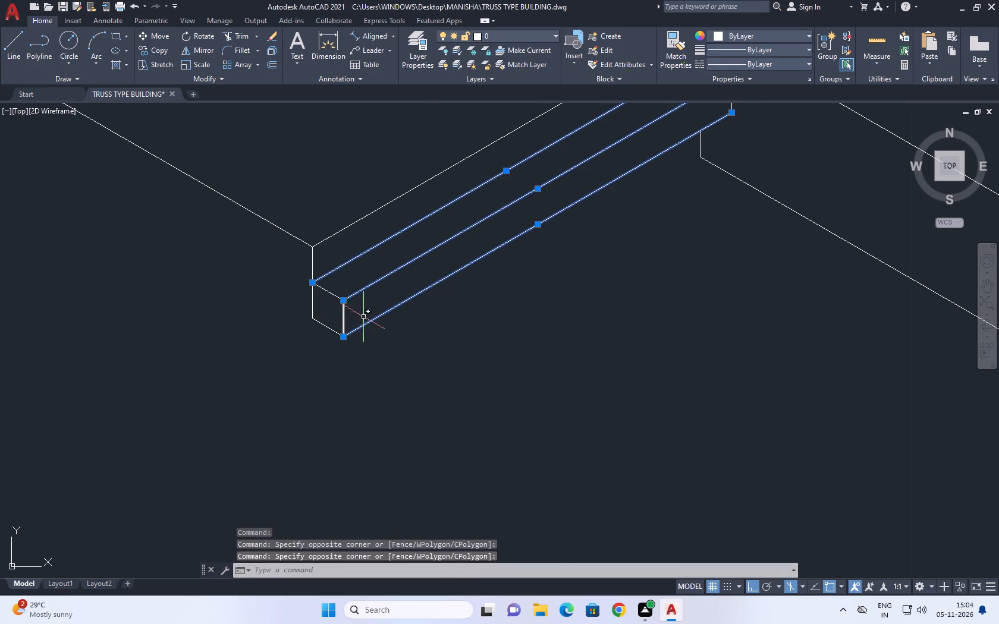
{"action": "left_click", "coordinate": [365, 317]}
{"action": "left_click", "coordinate": [309, 329]}
{"action": "scroll", "coordinate": [326, 295], "scroll_direction": "up", "scroll_amount": 2}
{"action": "left_click", "coordinate": [345, 285]}
{"action": "left_click", "coordinate": [325, 305]}
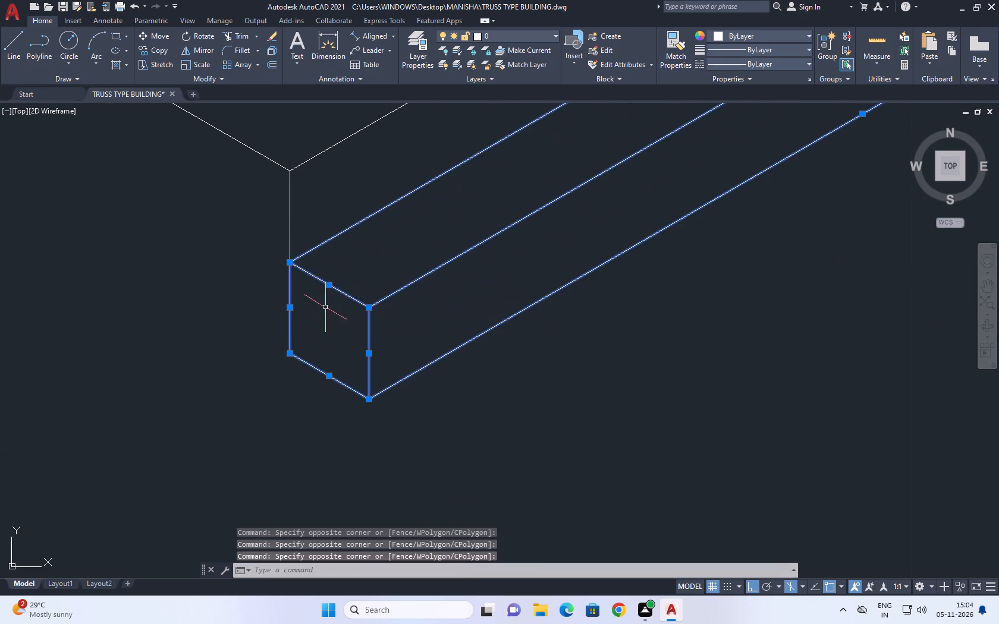
{"action": "scroll", "coordinate": [325, 308], "scroll_direction": "down", "scroll_amount": 4}
{"action": "scroll", "coordinate": [502, 231], "scroll_direction": "up", "scroll_amount": 4}
{"action": "left_click", "coordinate": [445, 215]}
{"action": "left_click", "coordinate": [382, 248]}
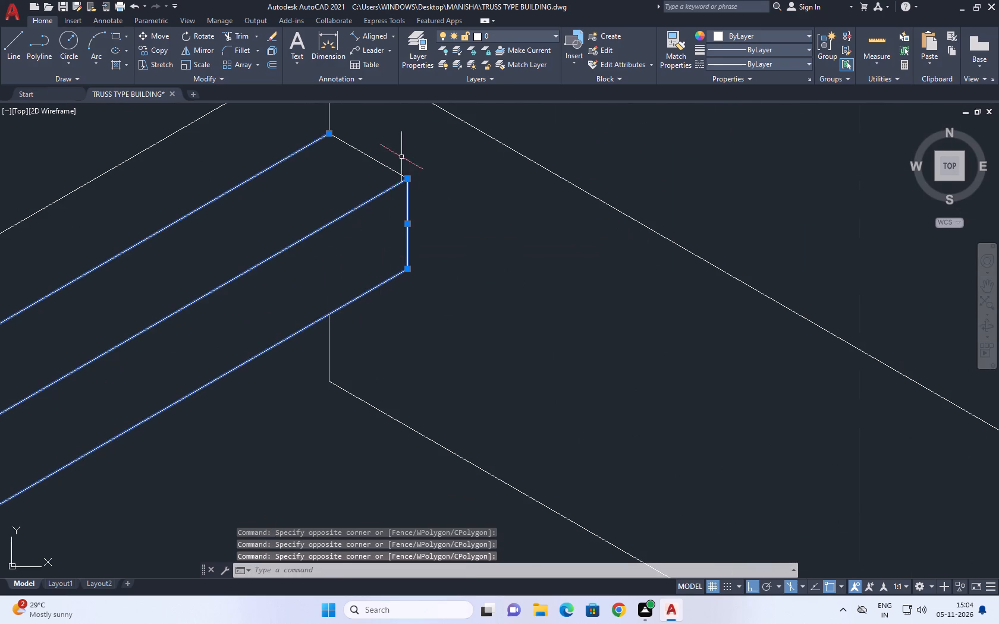
{"action": "left_click", "coordinate": [403, 153]}
{"action": "left_click", "coordinate": [373, 172]}
{"action": "key", "text": "c"}
{"action": "scroll", "coordinate": [435, 201], "scroll_direction": "up", "scroll_amount": 1}
{"action": "type", "text": "O"}
{"action": "key", "text": "space"}
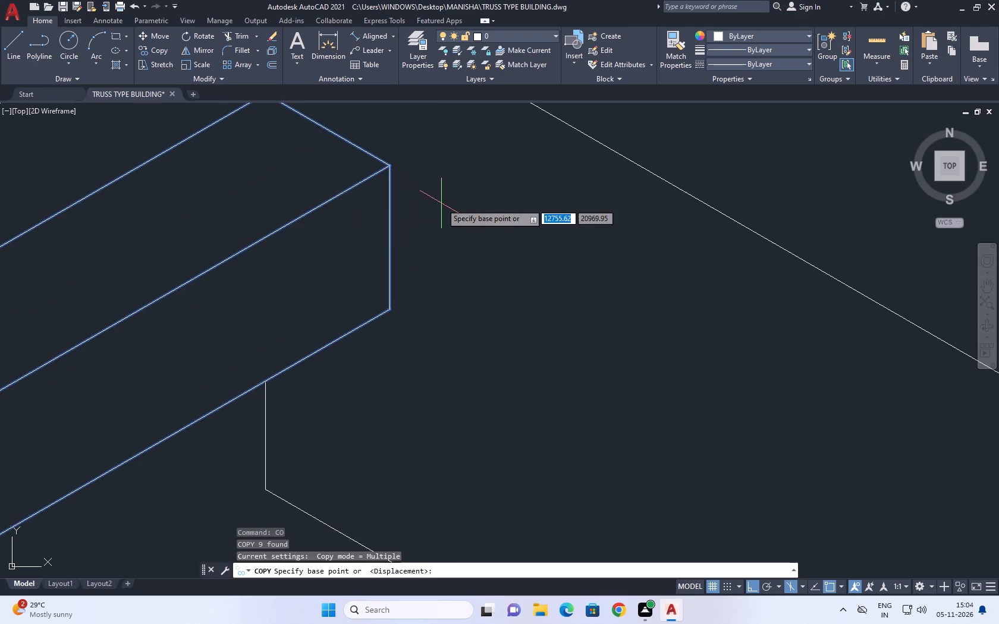
{"action": "scroll", "coordinate": [442, 203], "scroll_direction": "down", "scroll_amount": 5}
{"action": "scroll", "coordinate": [288, 286], "scroll_direction": "up", "scroll_amount": 2}
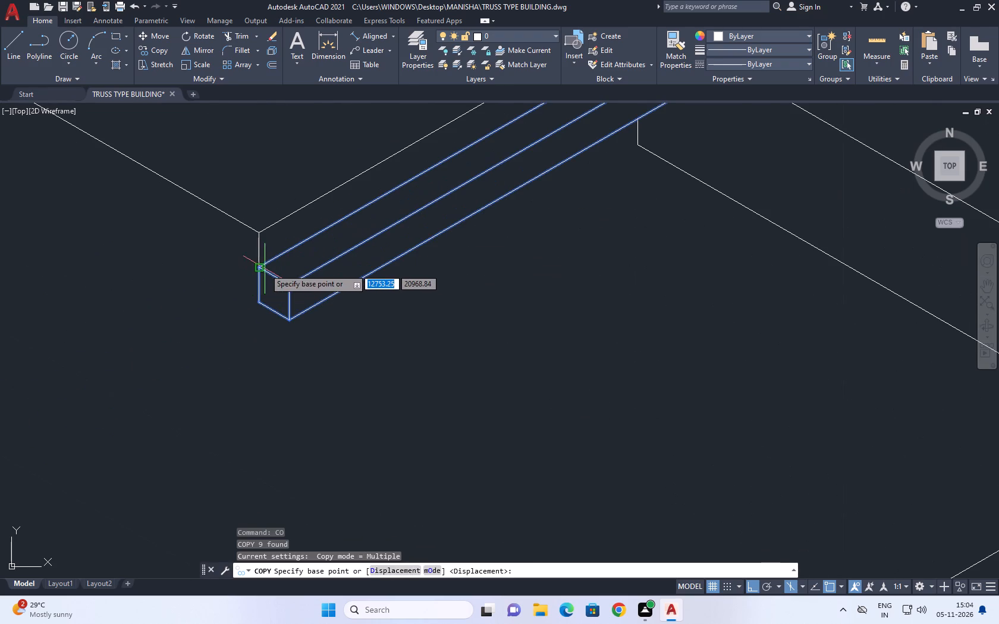
{"action": "left_click", "coordinate": [262, 267]}
{"action": "left_click", "coordinate": [287, 320]}
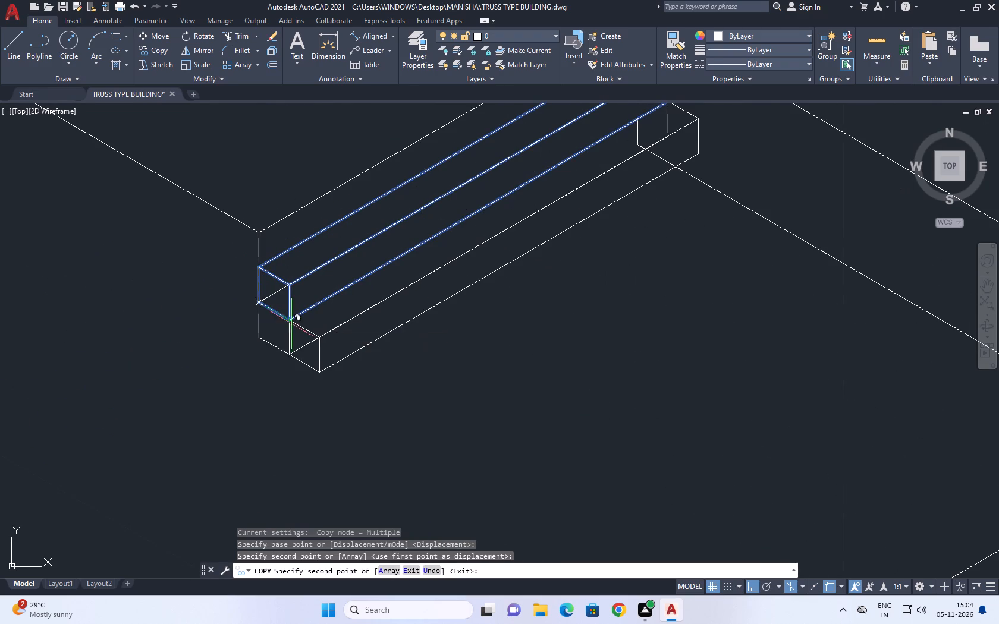
{"action": "left_click_drag", "start_coordinate": [321, 368], "coordinate": [331, 375]}
{"action": "scroll", "coordinate": [494, 496], "scroll_direction": "down", "scroll_amount": 1}
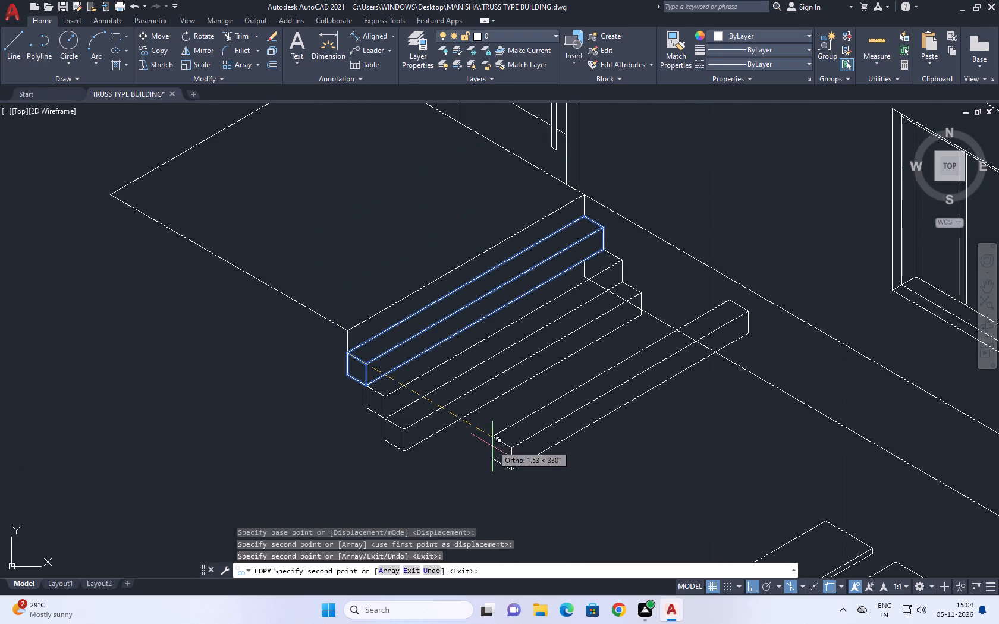
{"action": "middle_click_drag", "start_coordinate": [489, 443], "coordinate": [467, 373]}
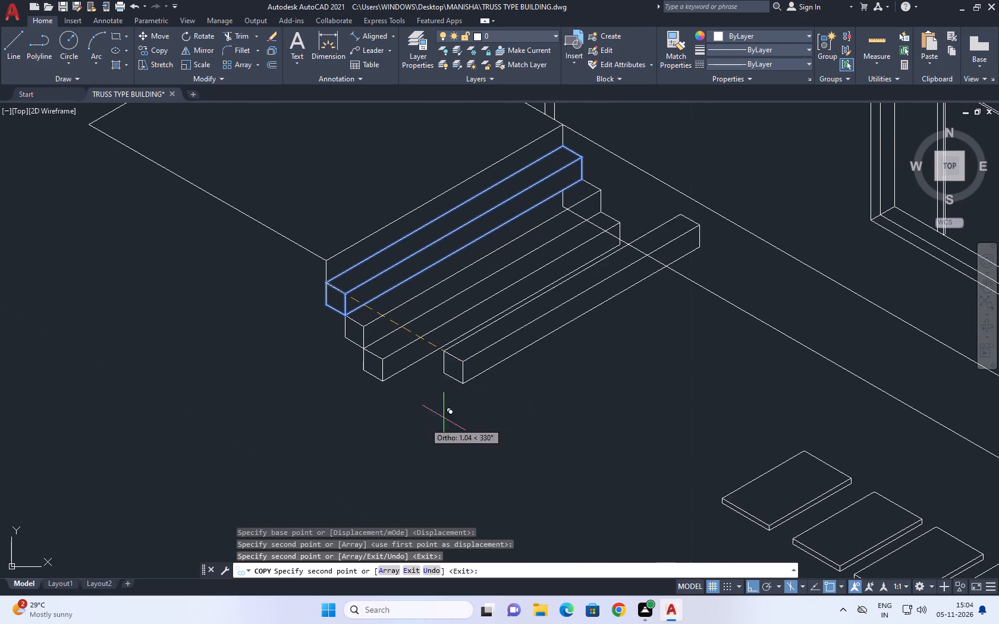
{"action": "scroll", "coordinate": [365, 392], "scroll_direction": "up", "scroll_amount": 1}
{"action": "left_click_drag", "start_coordinate": [395, 374], "coordinate": [401, 373]}
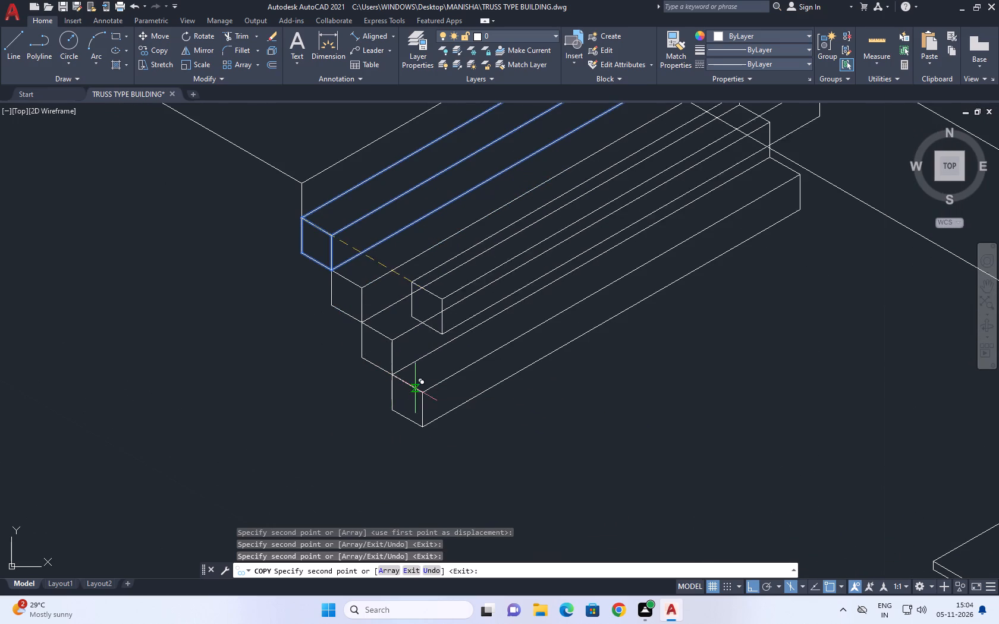
{"action": "key", "text": "space"}
Trim away all lines of the lowest step copy, including its tread ends, riser edges and outer end face.
{"action": "middle_click_drag", "start_coordinate": [726, 228], "coordinate": [554, 356]}
{"action": "scroll", "coordinate": [535, 361], "scroll_direction": "up", "scroll_amount": 1}
{"action": "scroll", "coordinate": [661, 263], "scroll_direction": "down", "scroll_amount": 1}
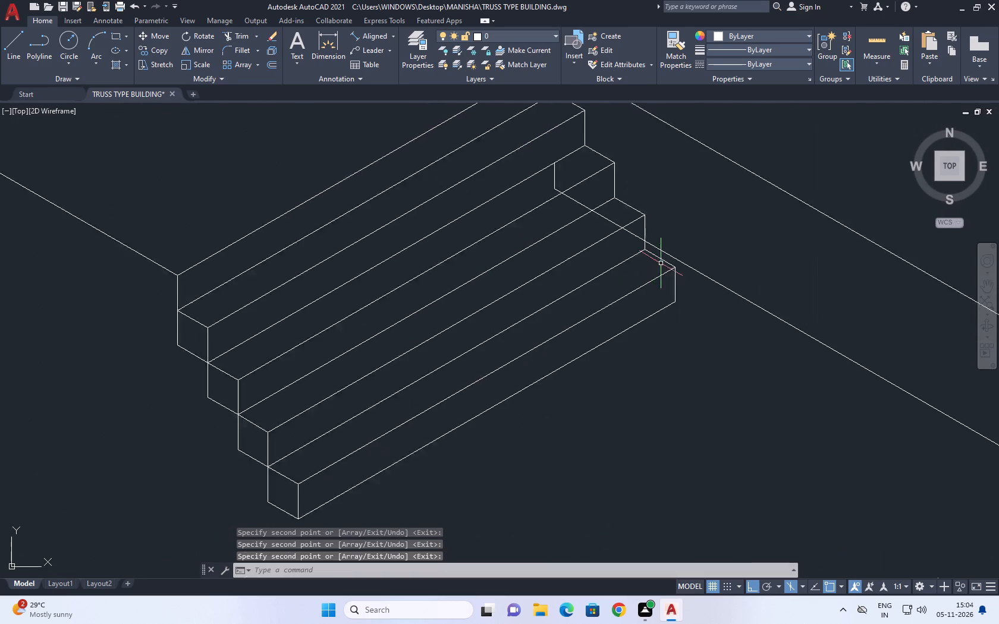
{"action": "scroll", "coordinate": [661, 263], "scroll_direction": "down", "scroll_amount": 1}
{"action": "middle_click_drag", "start_coordinate": [687, 261], "coordinate": [684, 315]}
{"action": "key", "text": "t"}
{"action": "key", "text": "r"}
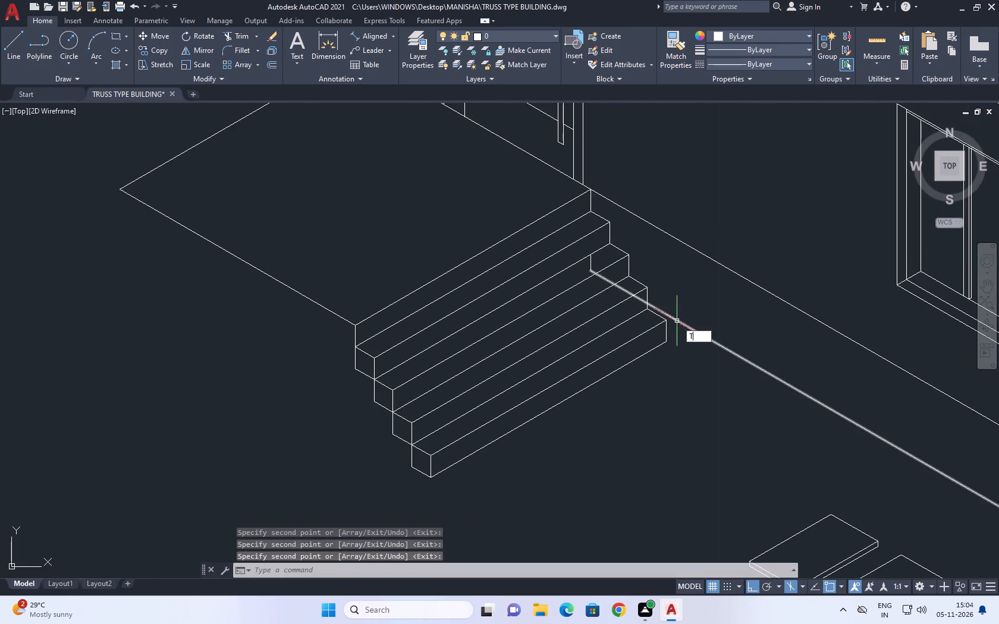
{"action": "key", "text": "space"}
{"action": "scroll", "coordinate": [664, 329], "scroll_direction": "up", "scroll_amount": 2}
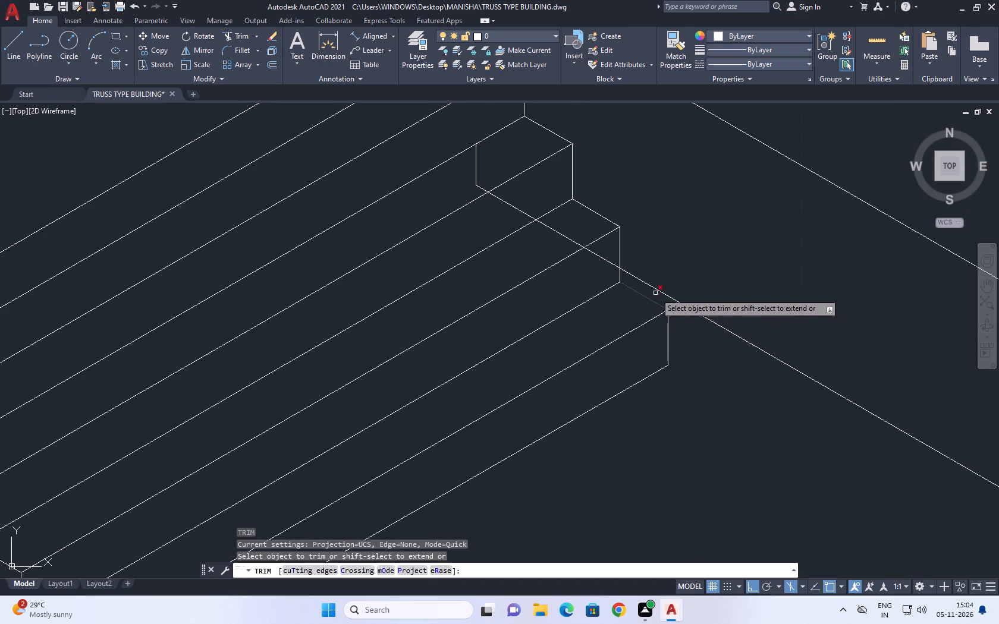
{"action": "scroll", "coordinate": [637, 278], "scroll_direction": "down", "scroll_amount": 1}
{"action": "key", "text": "space"}
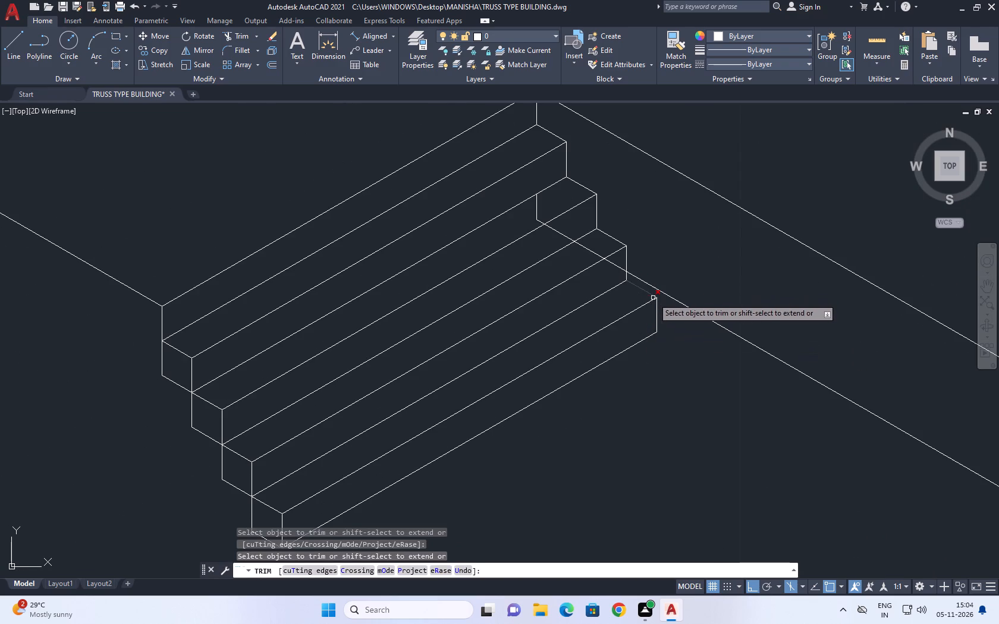
{"action": "left_click", "coordinate": [654, 298]}
{"action": "left_click", "coordinate": [651, 302]}
{"action": "left_click", "coordinate": [654, 305]}
{"action": "left_click_drag", "start_coordinate": [656, 329], "coordinate": [656, 334]}
{"action": "left_click", "coordinate": [640, 337]}
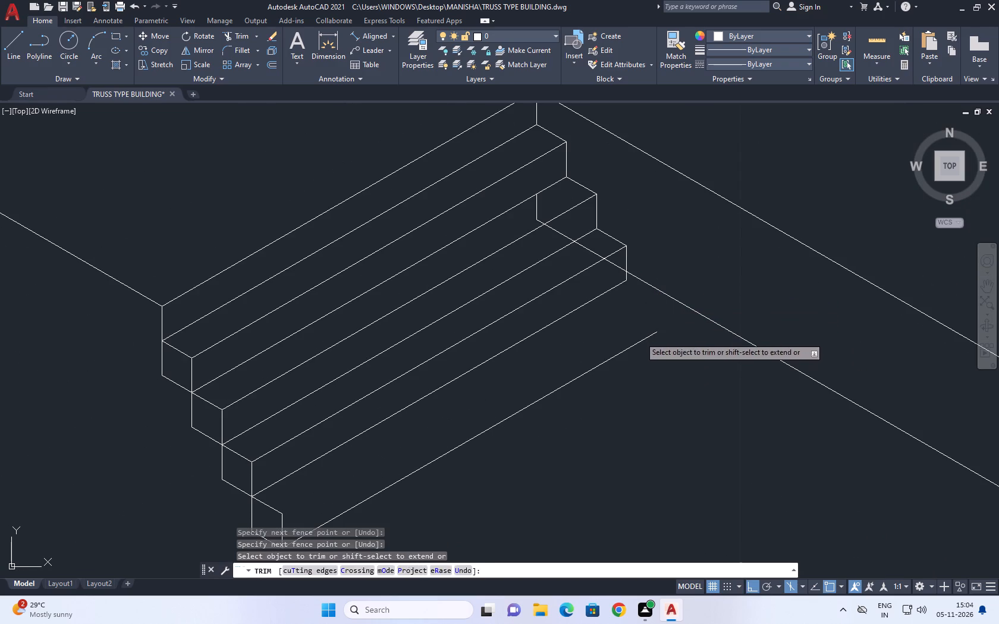
{"action": "left_click", "coordinate": [586, 379]}
{"action": "scroll", "coordinate": [634, 338], "scroll_direction": "down", "scroll_amount": 2}
{"action": "scroll", "coordinate": [529, 390], "scroll_direction": "up", "scroll_amount": 3}
{"action": "left_click_drag", "start_coordinate": [454, 430], "coordinate": [447, 436]}
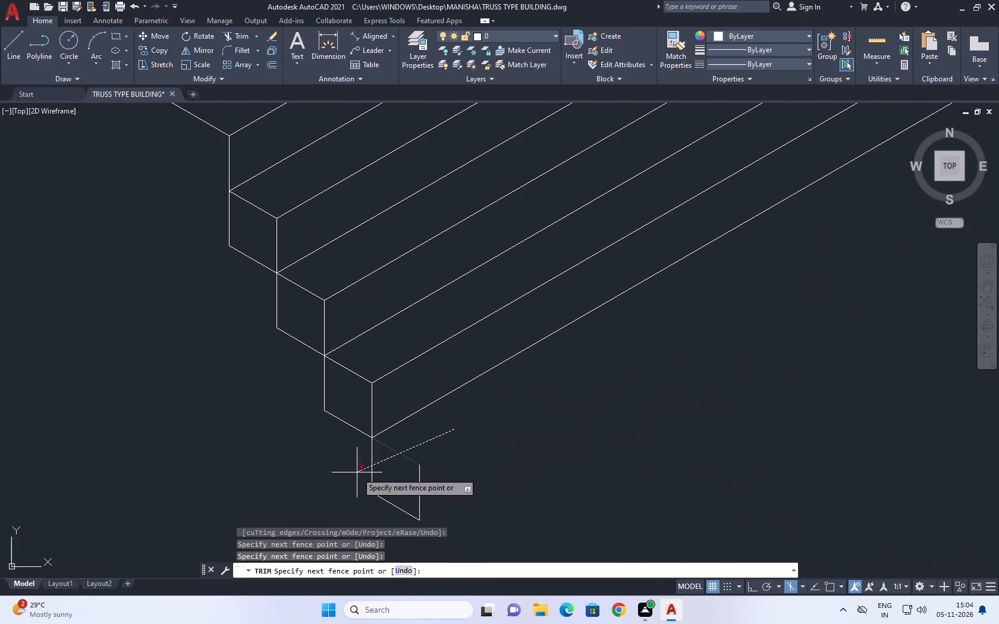
{"action": "left_click", "coordinate": [356, 472]}
{"action": "left_click", "coordinate": [425, 473]}
{"action": "left_click_drag", "start_coordinate": [387, 505], "coordinate": [362, 515]}
{"action": "scroll", "coordinate": [425, 450], "scroll_direction": "down", "scroll_amount": 3}
{"action": "scroll", "coordinate": [574, 323], "scroll_direction": "up", "scroll_amount": 1}
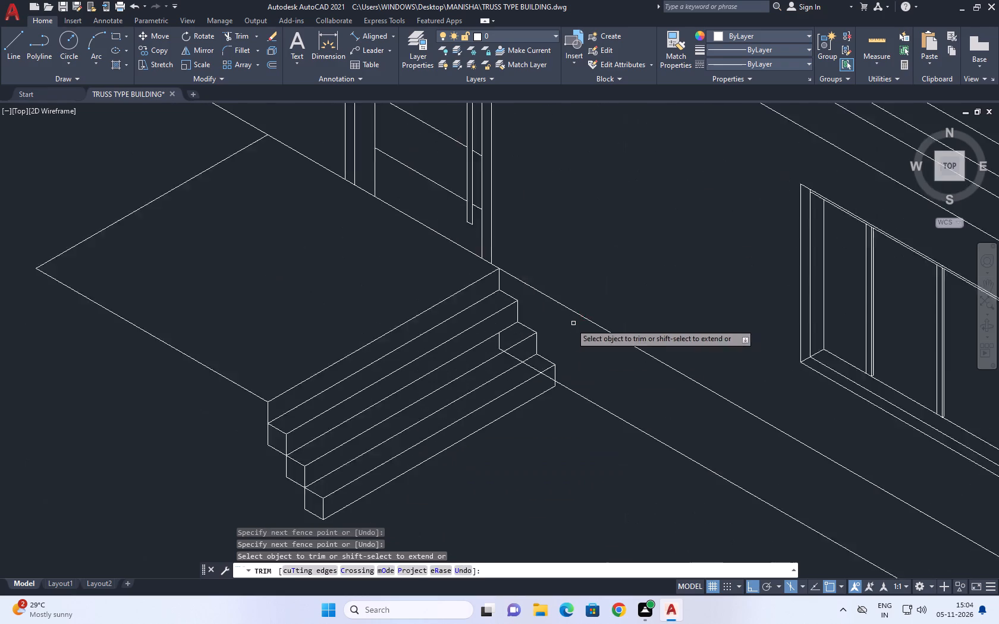
Trim away the wall's base line and short vertical edge where they pass behind the steps.
{"action": "scroll", "coordinate": [563, 323], "scroll_direction": "up", "scroll_amount": 1}
{"action": "left_click", "coordinate": [483, 376]}
{"action": "left_click", "coordinate": [469, 348]}
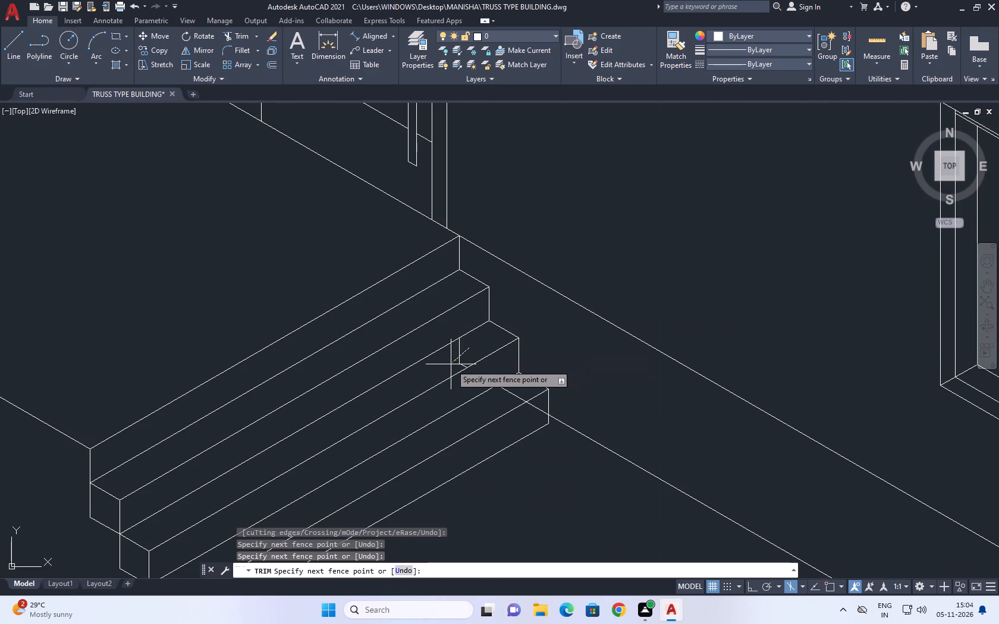
{"action": "left_click", "coordinate": [450, 365]}
{"action": "left_click", "coordinate": [464, 365]}
{"action": "left_click", "coordinate": [526, 393]}
{"action": "left_click", "coordinate": [508, 407]}
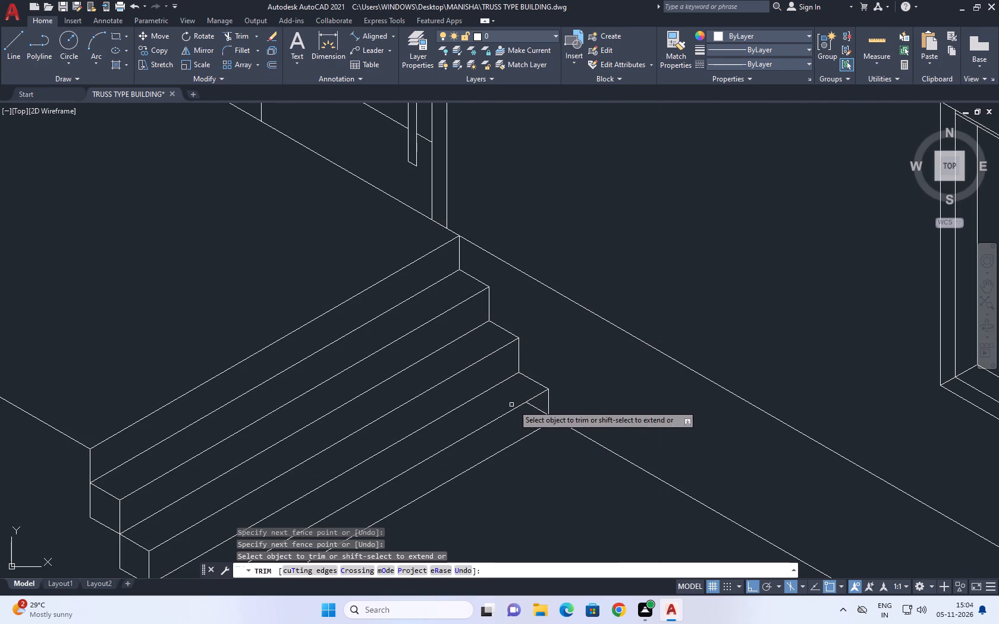
{"action": "left_click", "coordinate": [539, 408]}
{"action": "key", "text": "space"}
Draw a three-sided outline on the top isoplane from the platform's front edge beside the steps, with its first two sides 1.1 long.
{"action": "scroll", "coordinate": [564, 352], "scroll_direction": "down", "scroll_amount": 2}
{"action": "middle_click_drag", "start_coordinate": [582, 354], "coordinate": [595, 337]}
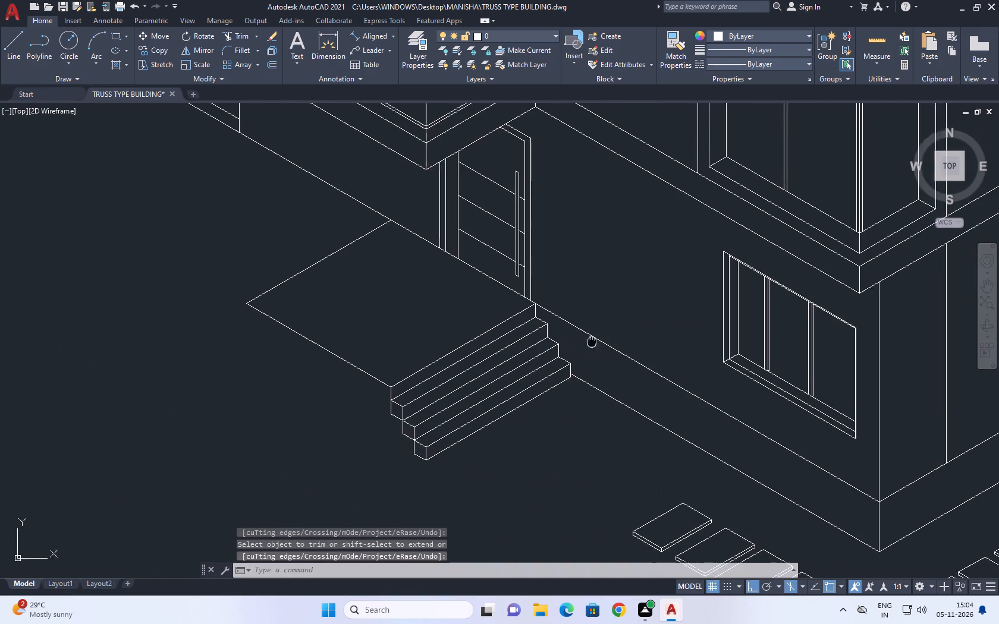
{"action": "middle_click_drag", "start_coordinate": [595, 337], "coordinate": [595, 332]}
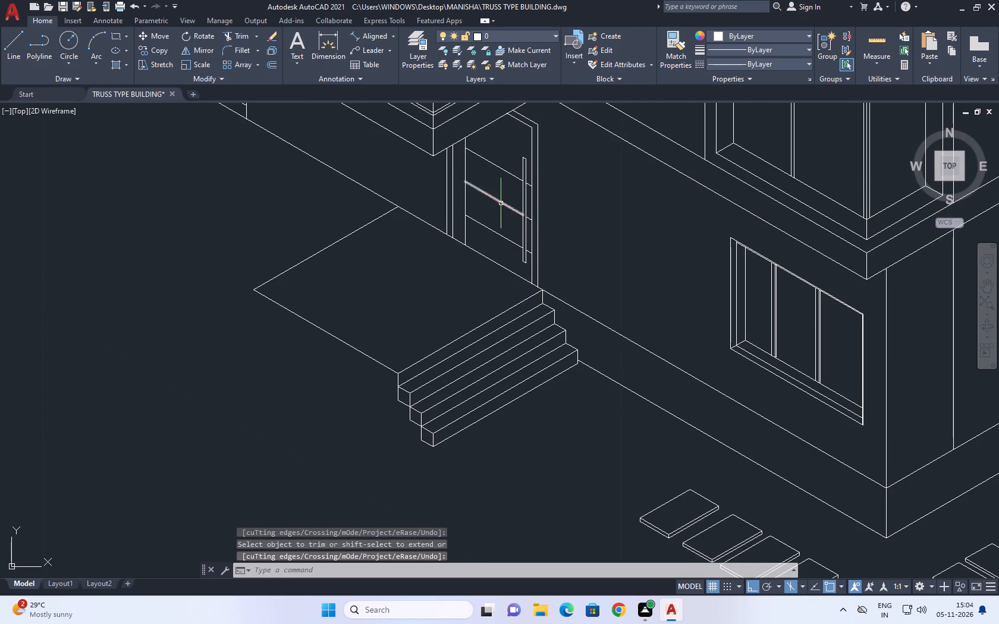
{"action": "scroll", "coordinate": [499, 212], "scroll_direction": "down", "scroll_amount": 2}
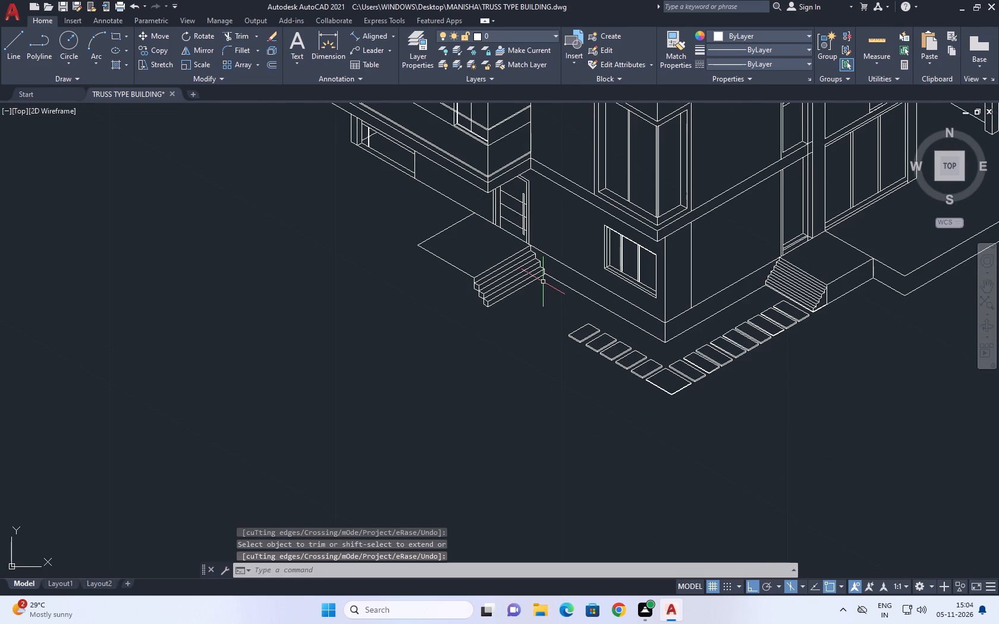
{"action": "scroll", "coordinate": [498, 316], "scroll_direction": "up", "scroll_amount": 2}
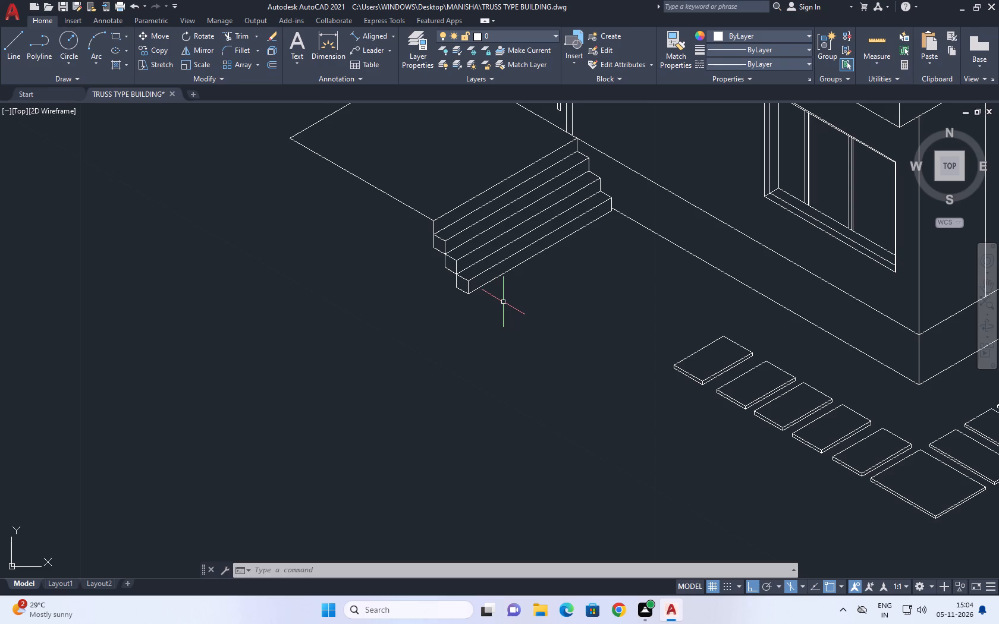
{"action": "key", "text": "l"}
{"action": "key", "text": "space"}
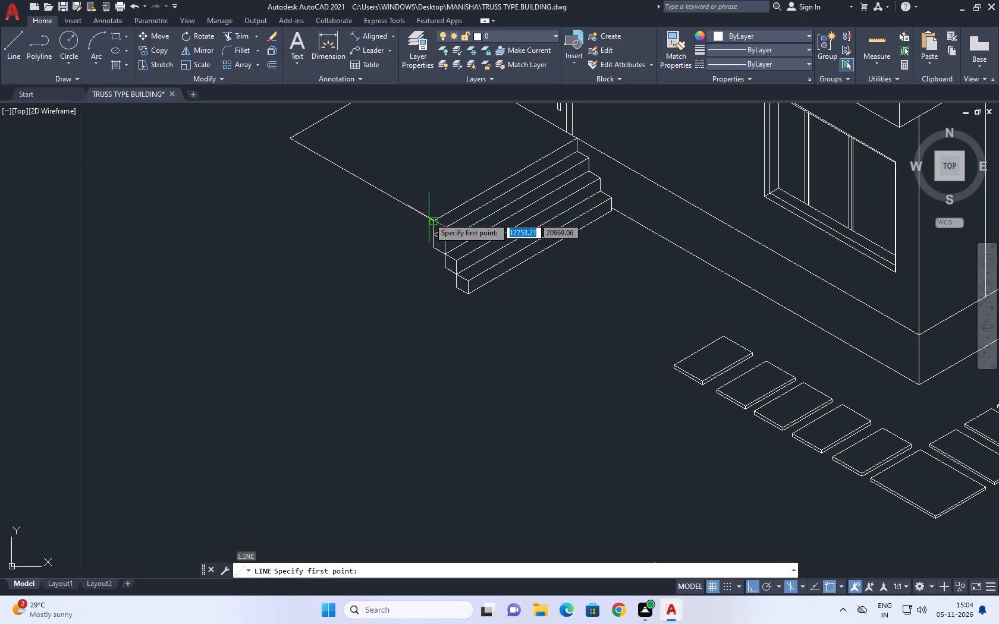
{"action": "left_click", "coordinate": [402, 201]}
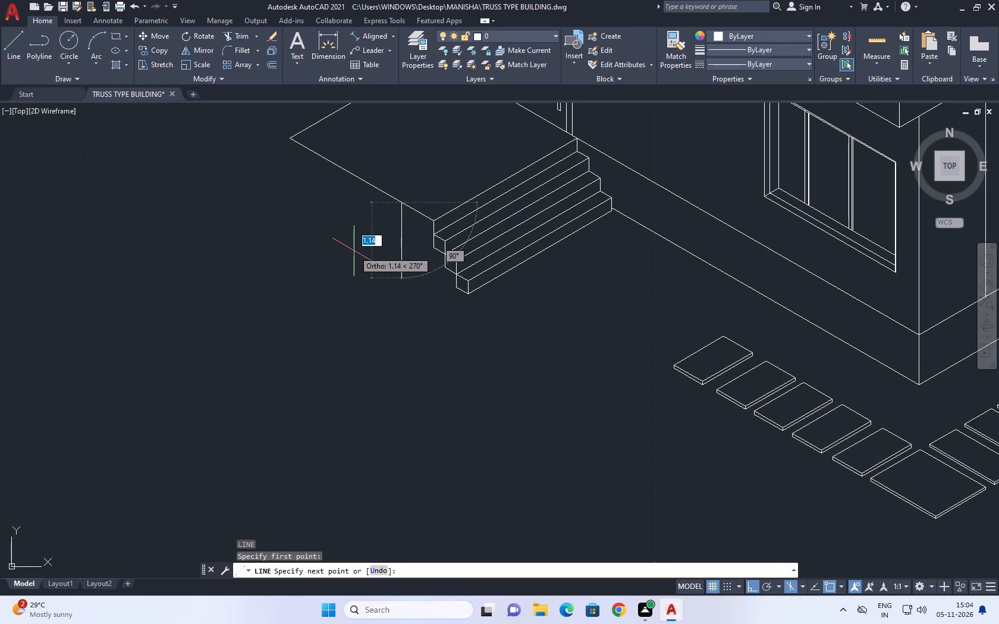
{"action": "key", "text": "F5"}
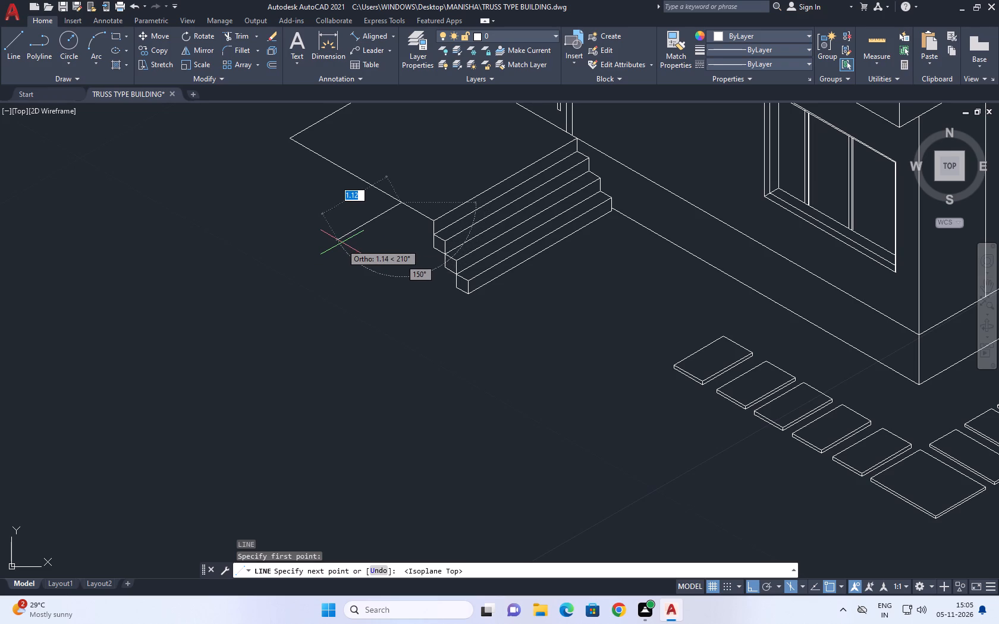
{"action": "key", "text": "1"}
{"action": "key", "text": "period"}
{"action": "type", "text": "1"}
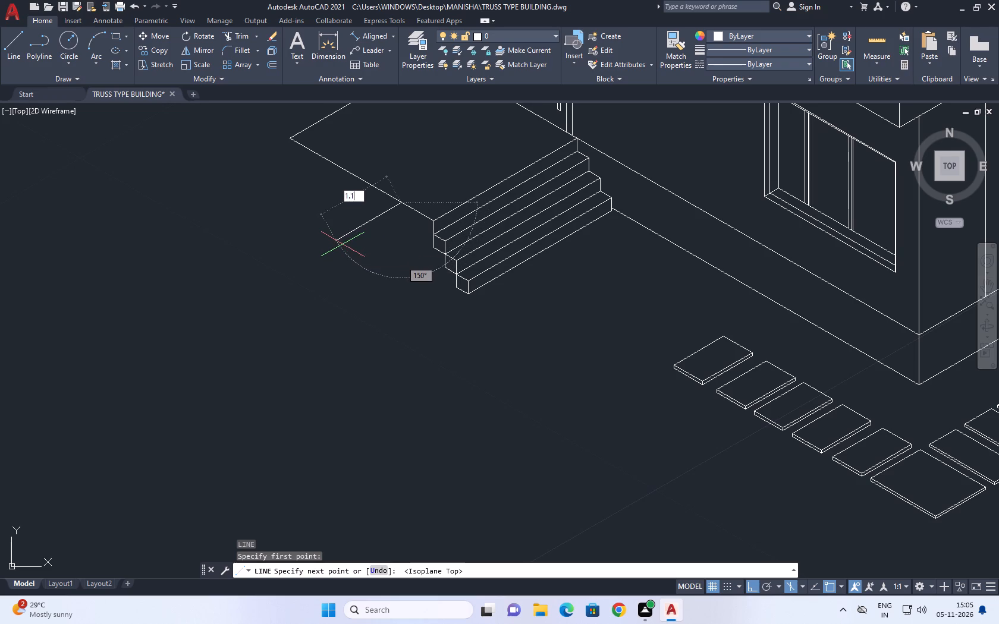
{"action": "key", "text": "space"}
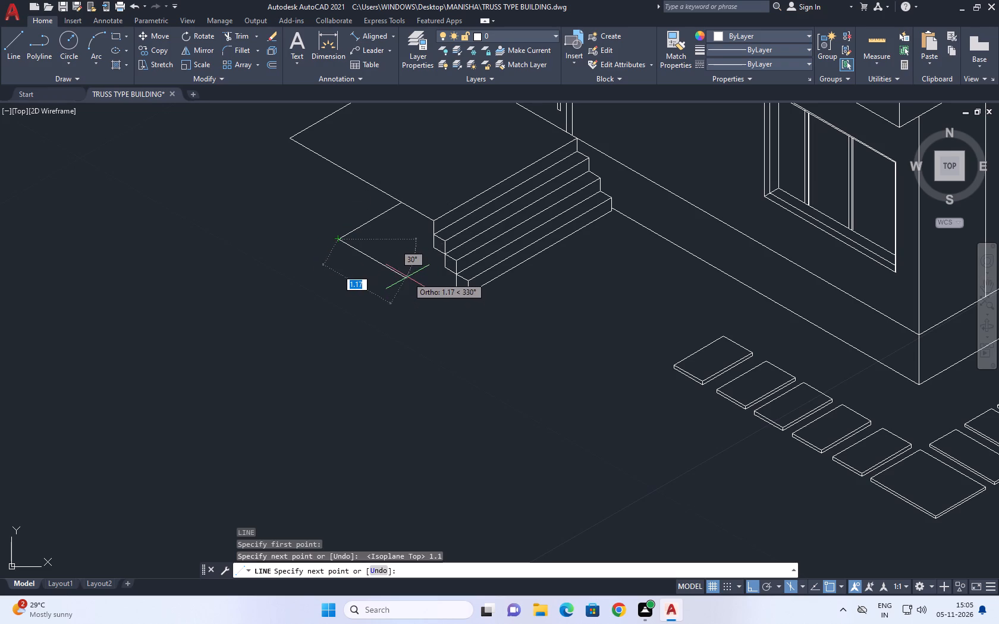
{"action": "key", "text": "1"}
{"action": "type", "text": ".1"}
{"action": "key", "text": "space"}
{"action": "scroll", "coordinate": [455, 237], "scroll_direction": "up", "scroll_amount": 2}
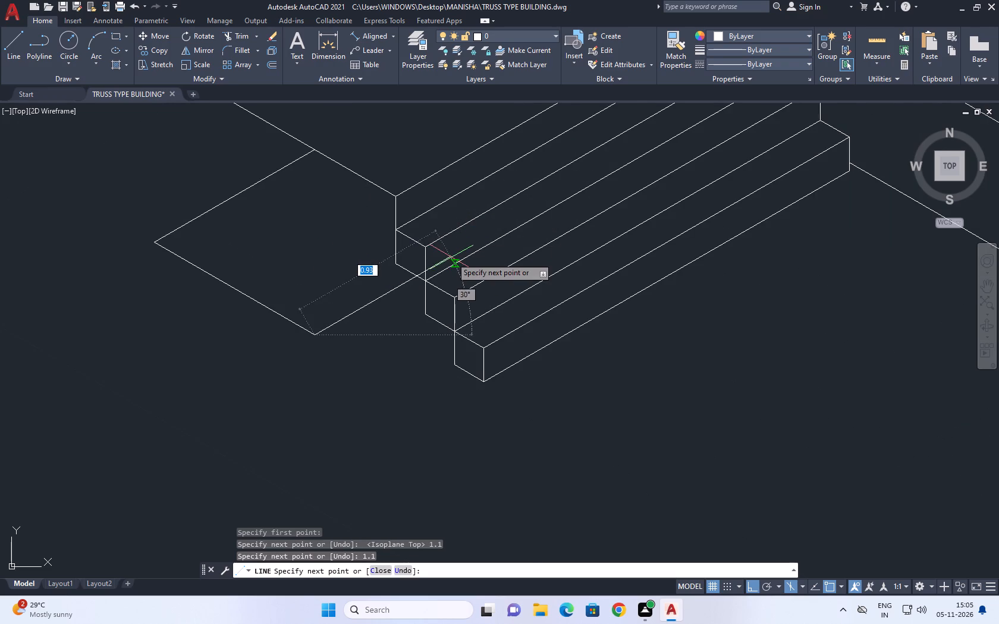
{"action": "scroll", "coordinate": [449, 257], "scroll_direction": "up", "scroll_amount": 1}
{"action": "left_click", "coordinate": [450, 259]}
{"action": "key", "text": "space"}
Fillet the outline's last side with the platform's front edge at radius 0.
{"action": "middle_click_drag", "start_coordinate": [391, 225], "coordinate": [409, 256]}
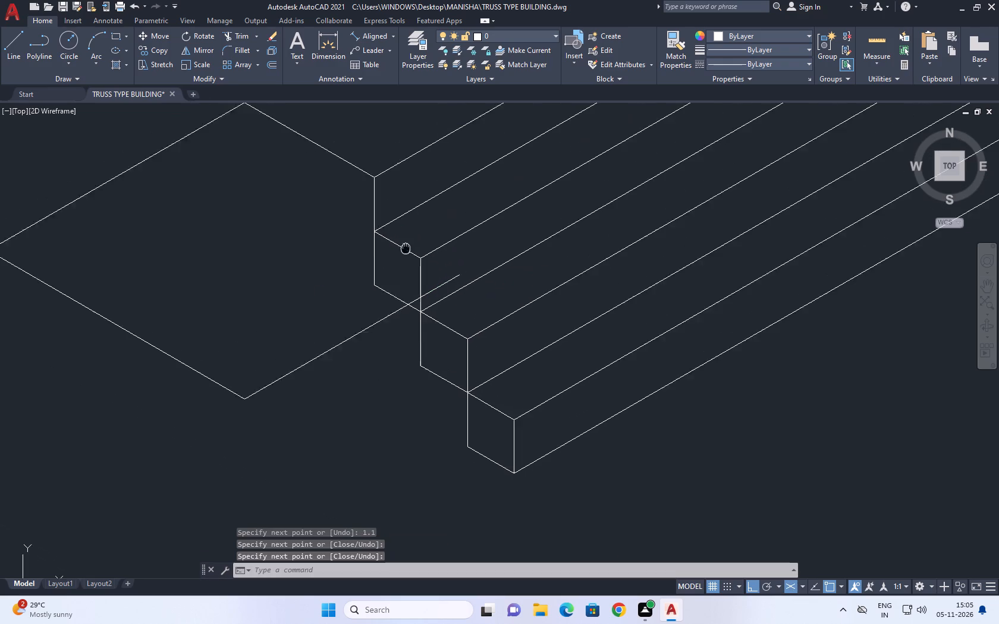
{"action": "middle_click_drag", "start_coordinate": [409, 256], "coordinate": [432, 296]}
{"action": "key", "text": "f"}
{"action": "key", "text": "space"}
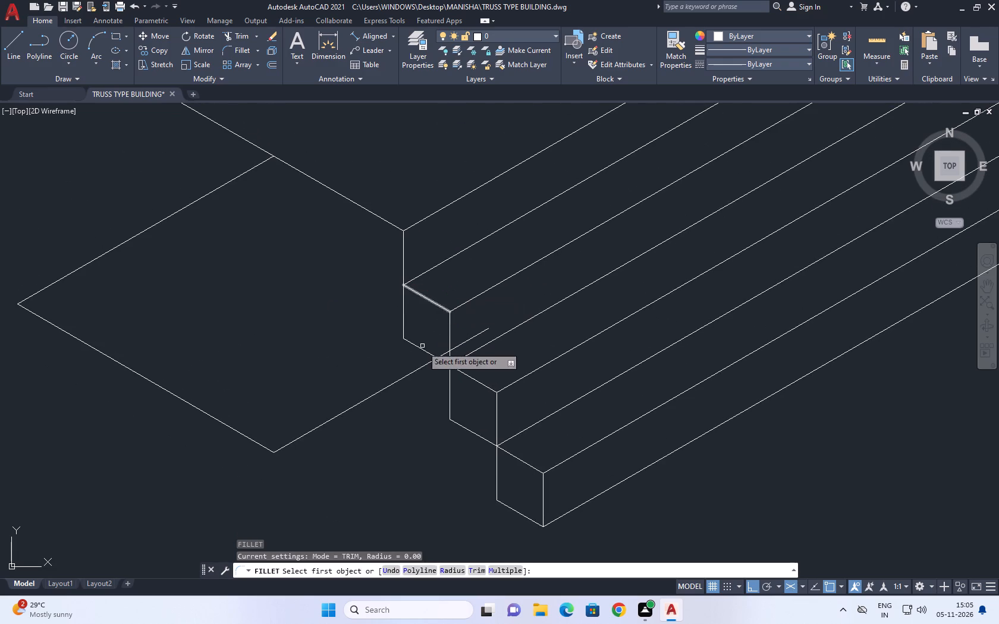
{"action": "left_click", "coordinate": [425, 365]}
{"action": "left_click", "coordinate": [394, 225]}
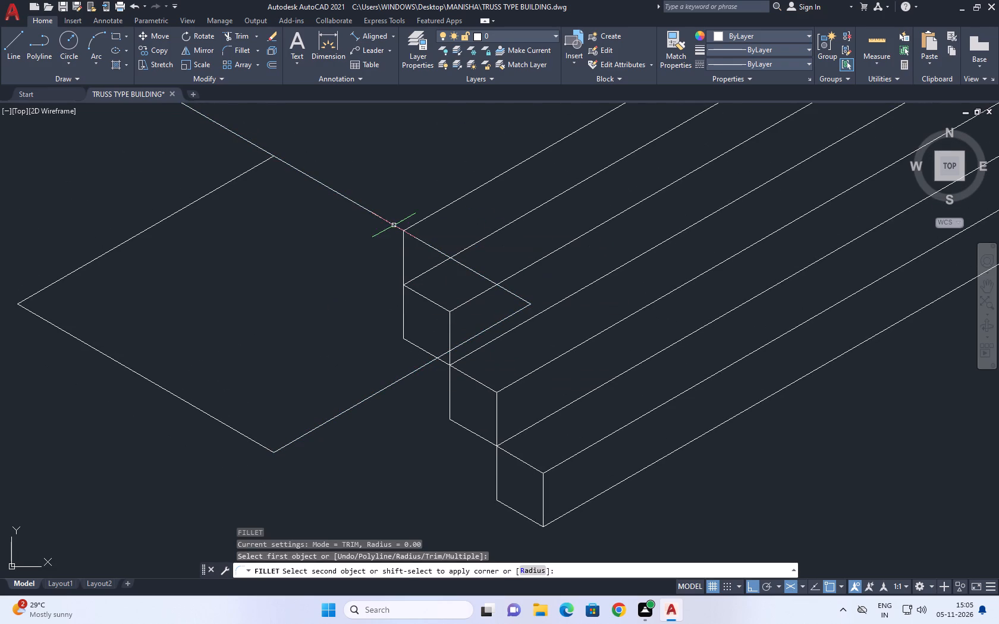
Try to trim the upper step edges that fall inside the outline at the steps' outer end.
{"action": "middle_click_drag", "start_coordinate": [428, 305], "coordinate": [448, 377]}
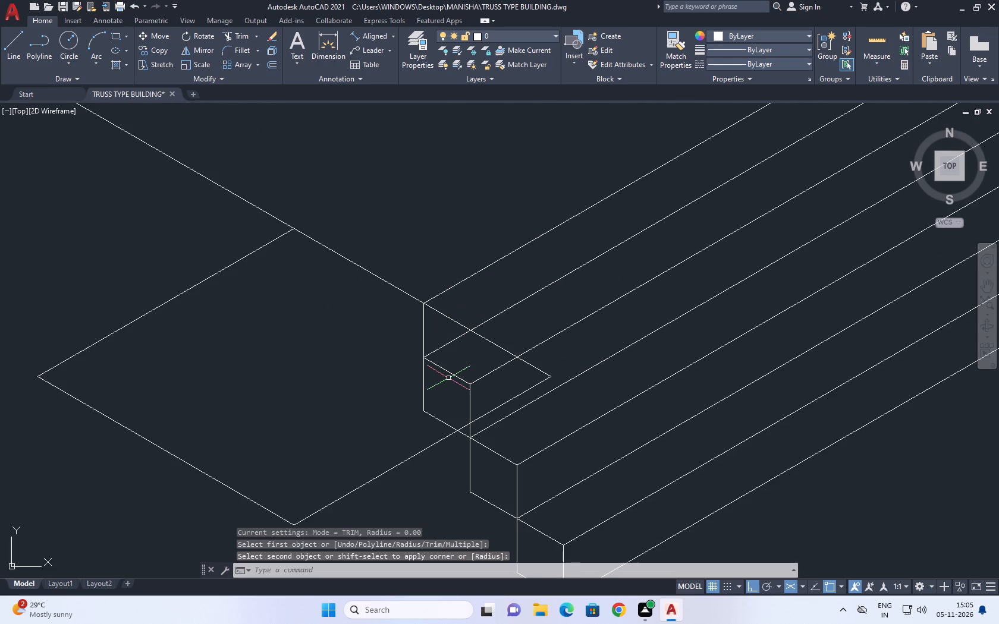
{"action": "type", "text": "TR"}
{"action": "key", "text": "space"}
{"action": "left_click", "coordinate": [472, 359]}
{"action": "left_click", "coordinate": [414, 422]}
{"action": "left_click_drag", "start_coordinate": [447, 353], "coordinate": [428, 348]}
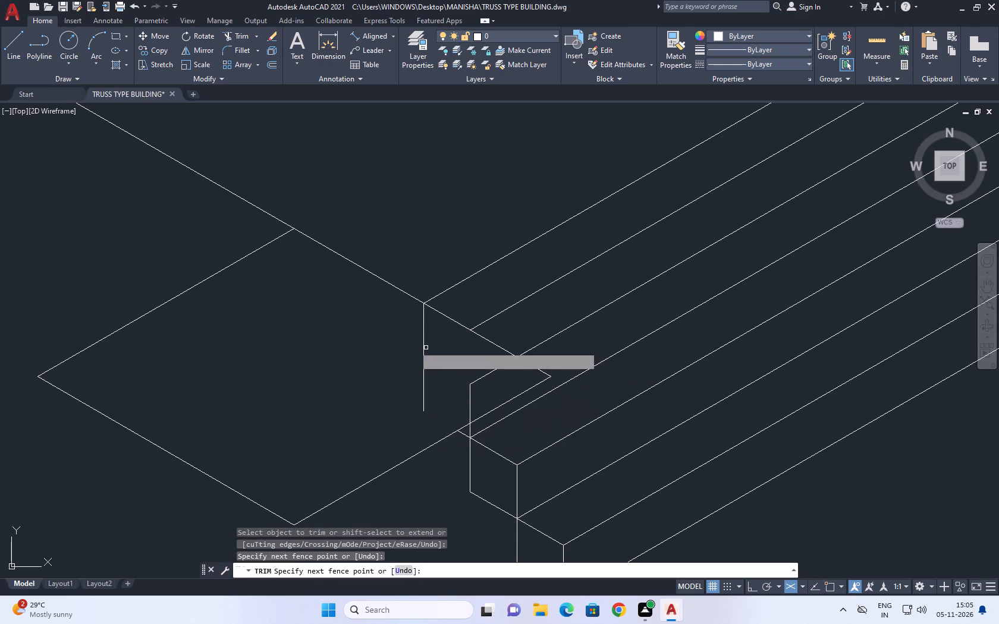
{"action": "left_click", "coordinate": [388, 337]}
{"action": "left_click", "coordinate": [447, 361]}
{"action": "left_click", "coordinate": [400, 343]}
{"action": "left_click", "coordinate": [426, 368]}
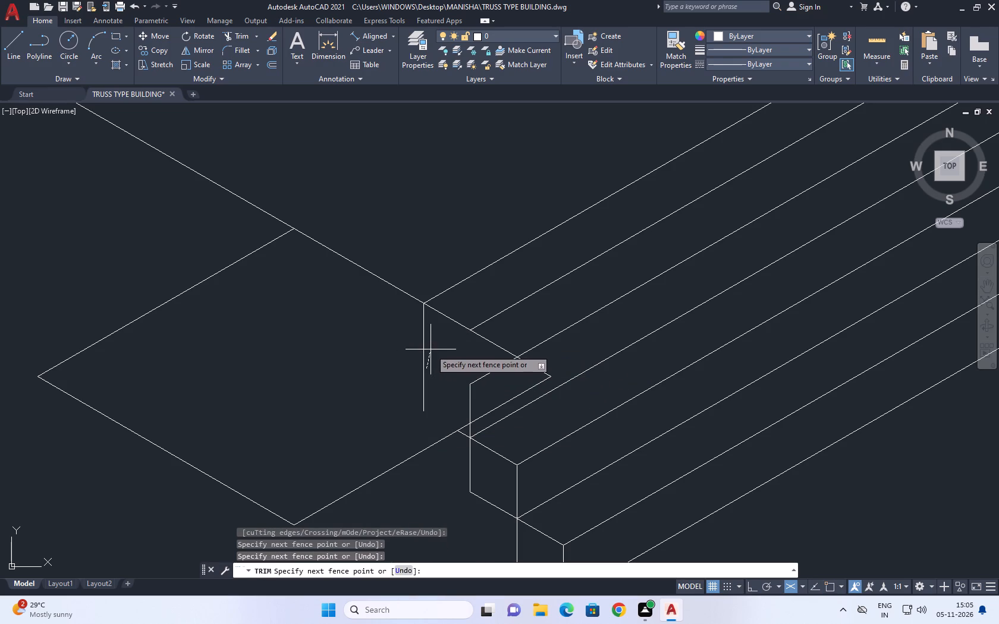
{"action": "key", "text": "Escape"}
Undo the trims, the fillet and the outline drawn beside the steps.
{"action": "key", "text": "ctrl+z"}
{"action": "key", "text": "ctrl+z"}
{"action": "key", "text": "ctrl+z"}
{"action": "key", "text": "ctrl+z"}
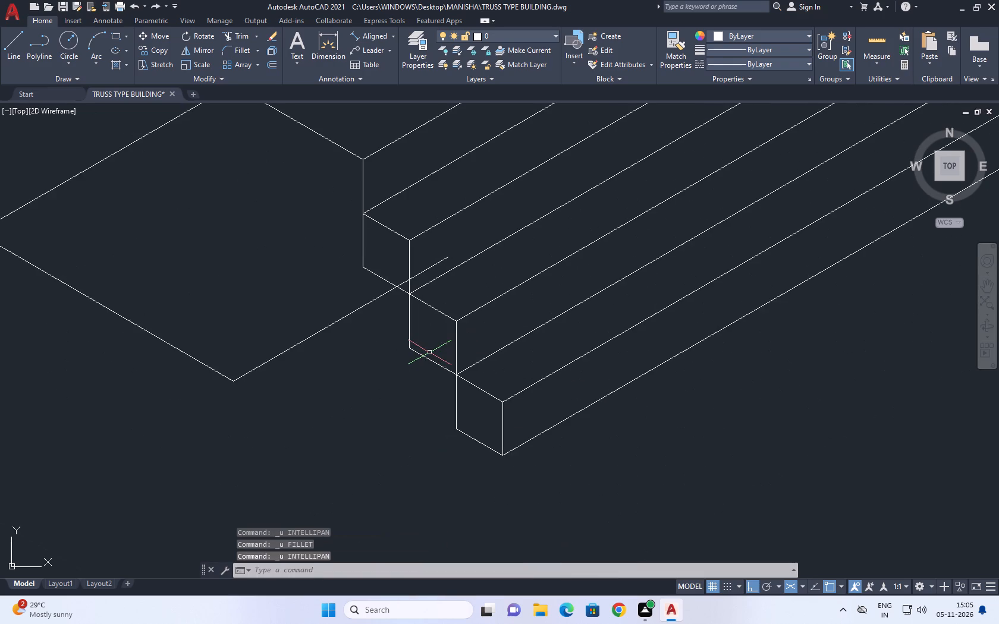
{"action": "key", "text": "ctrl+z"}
Check the drop below the platform's outer corner and the height of the wall's base band at the building's front corner.
{"action": "middle_click_drag", "start_coordinate": [392, 317], "coordinate": [403, 347]}
{"action": "key", "text": "l"}
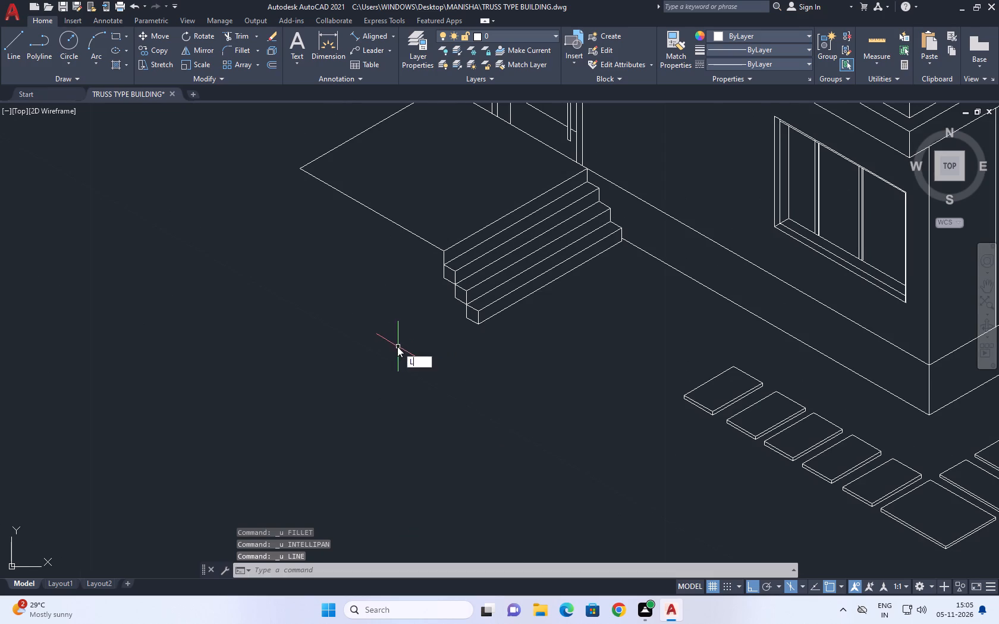
{"action": "key", "text": "space"}
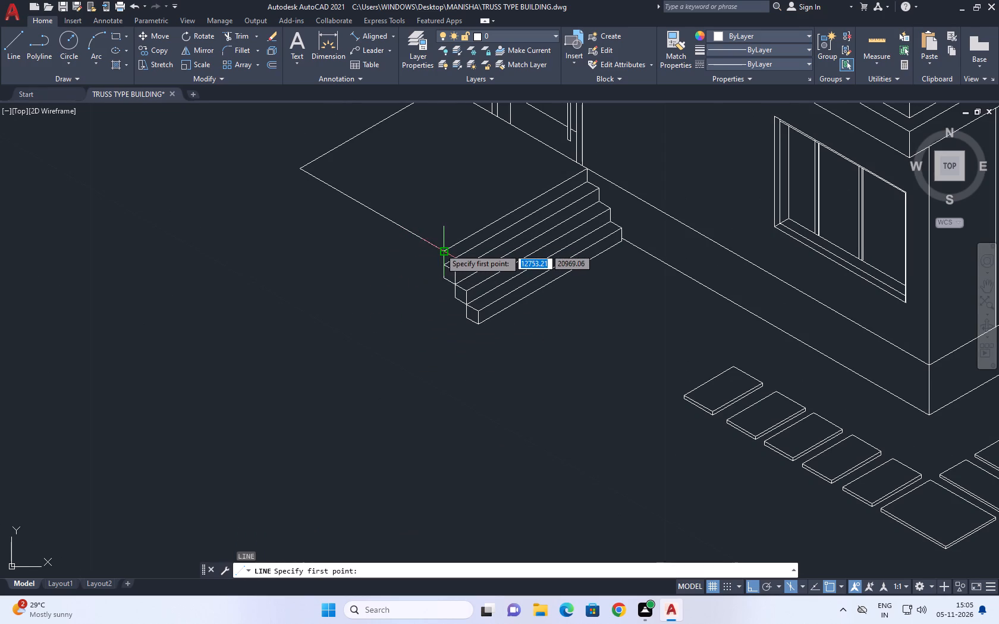
{"action": "left_click", "coordinate": [441, 251]}
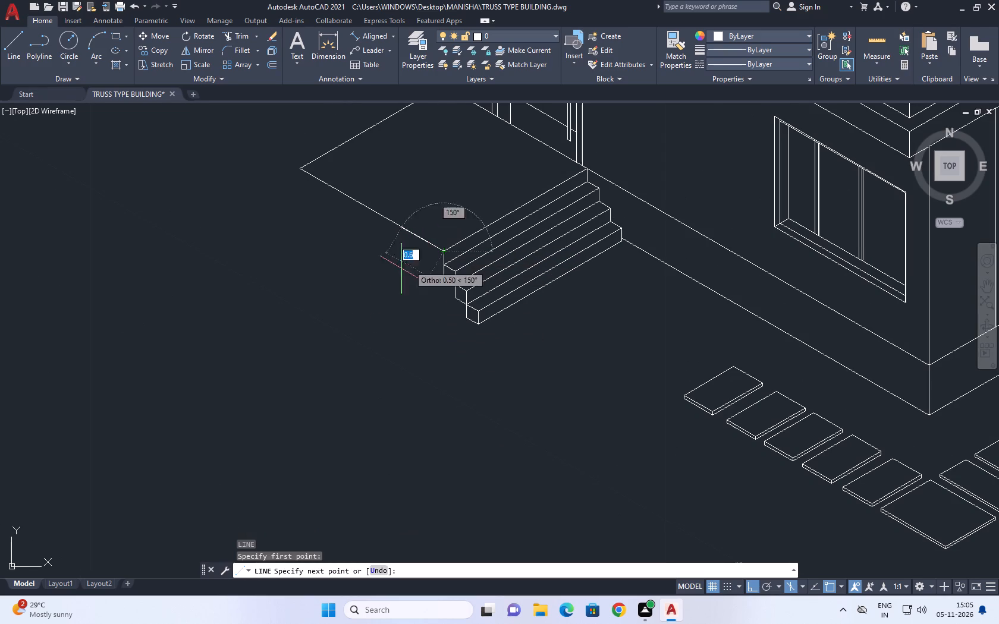
{"action": "scroll", "coordinate": [470, 324], "scroll_direction": "up", "scroll_amount": 1}
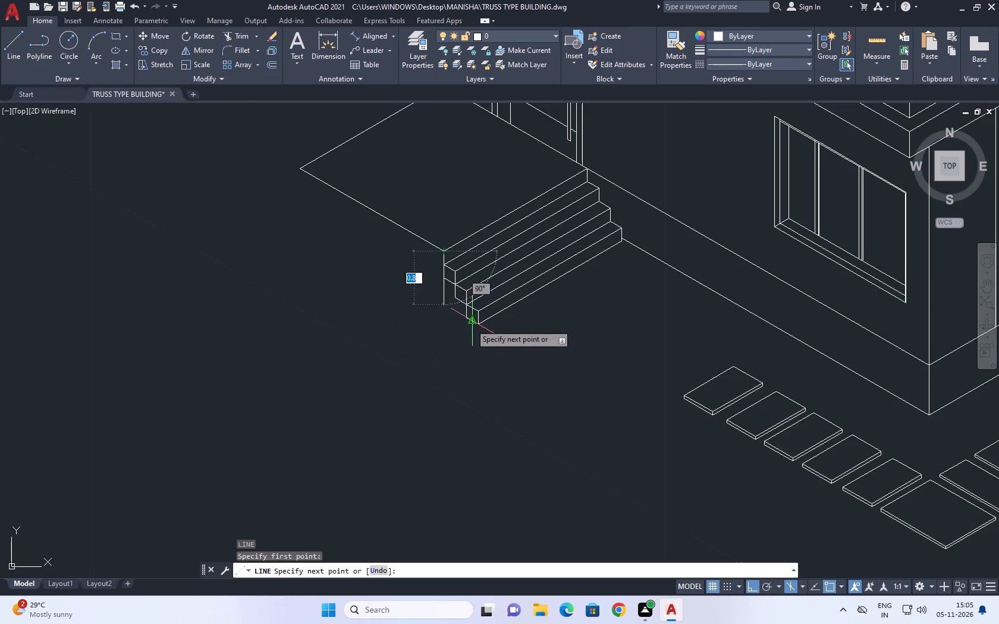
{"action": "scroll", "coordinate": [470, 324], "scroll_direction": "up", "scroll_amount": 1}
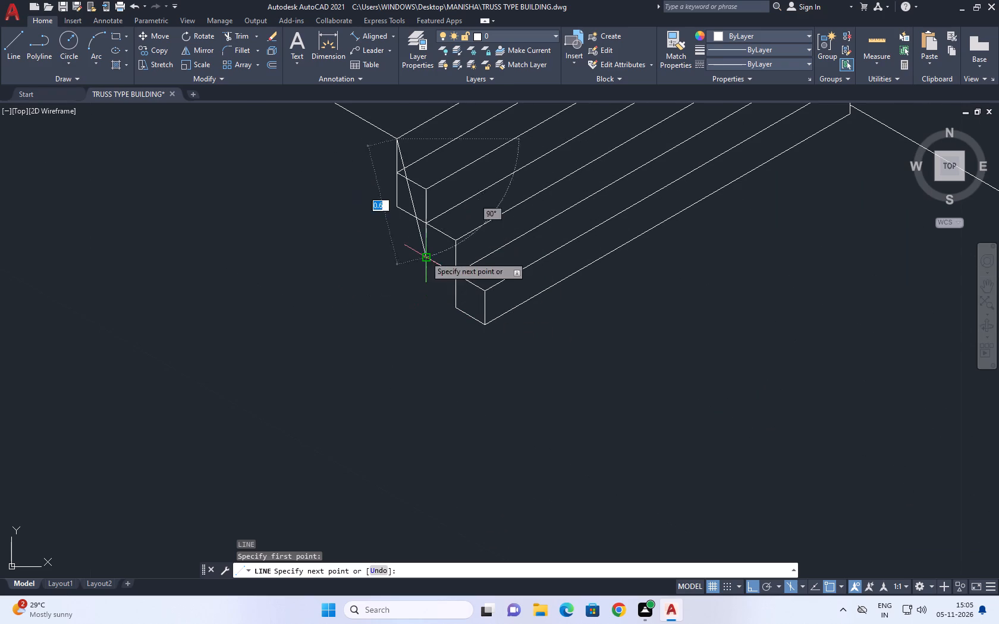
{"action": "key", "text": "space"}
{"action": "scroll", "coordinate": [461, 333], "scroll_direction": "down", "scroll_amount": 3}
{"action": "key", "text": "space"}
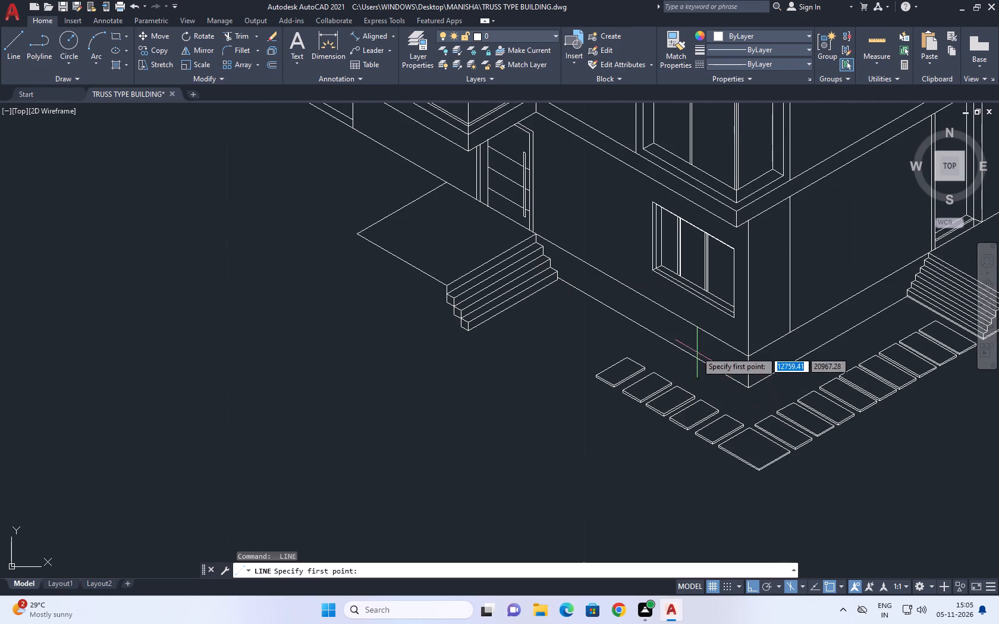
{"action": "left_click", "coordinate": [748, 355]}
{"action": "scroll", "coordinate": [747, 393], "scroll_direction": "up", "scroll_amount": 2}
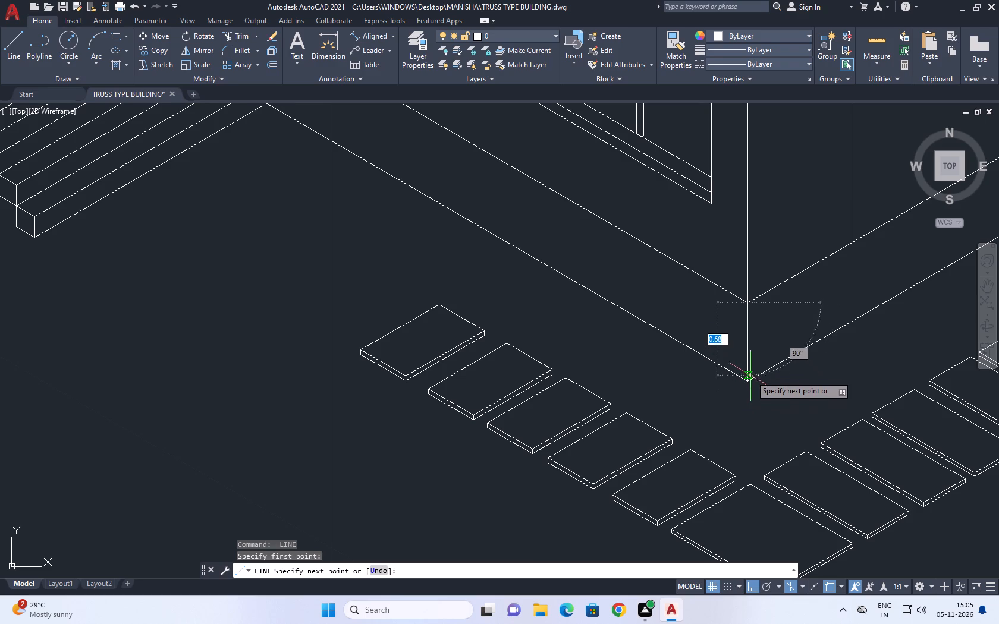
{"action": "key", "text": "space"}
Draw a closed isometric square face with 0.75 sides, upright and parallel to the door wall, in the open space beyond the steps.
{"action": "scroll", "coordinate": [540, 353], "scroll_direction": "down", "scroll_amount": 1}
{"action": "middle_click_drag", "start_coordinate": [282, 329], "coordinate": [440, 323]}
{"action": "middle_click_drag", "start_coordinate": [382, 338], "coordinate": [435, 360]}
{"action": "key", "text": "l"}
{"action": "key", "text": "space"}
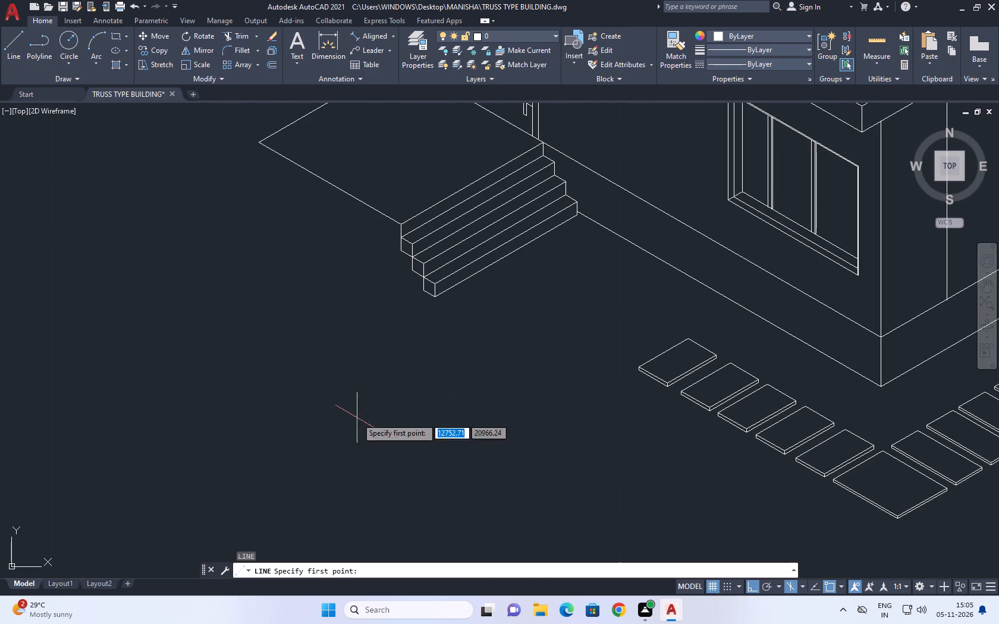
{"action": "left_click", "coordinate": [184, 423]}
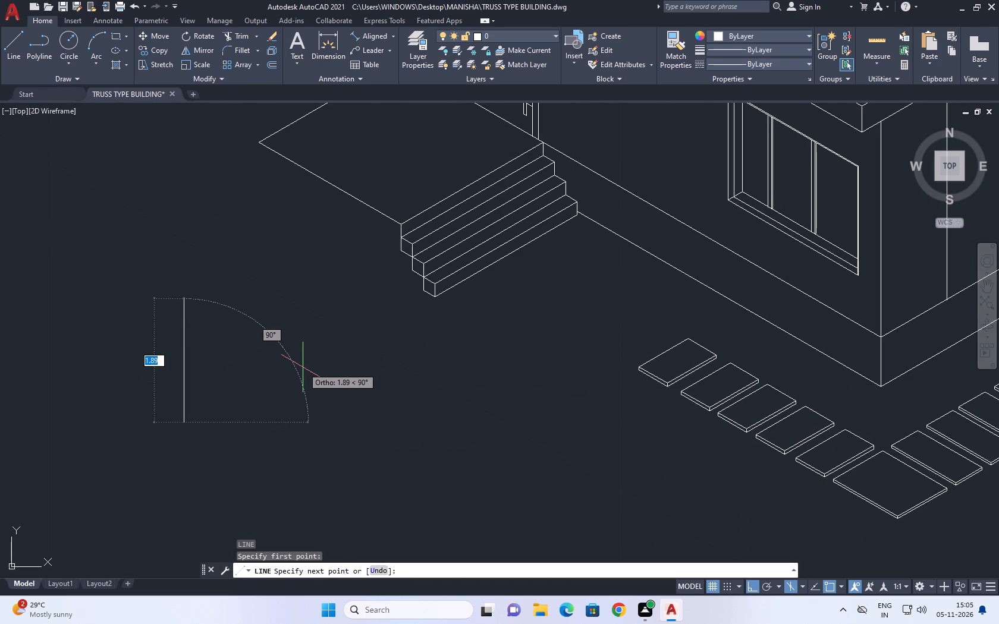
{"action": "type", "text": "0."}
{"action": "type", "text": "75"}
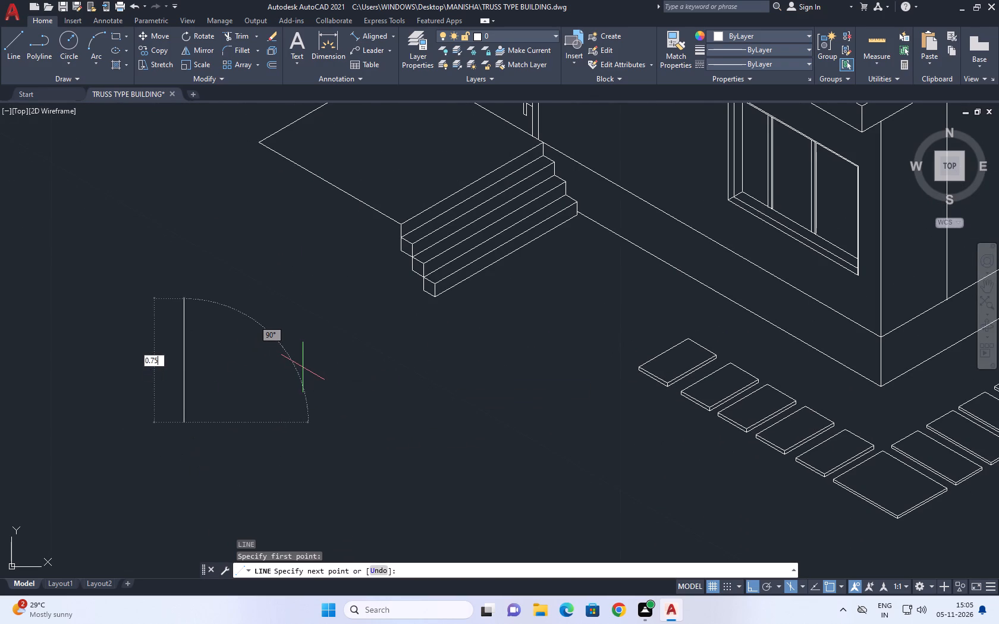
{"action": "key", "text": "Return"}
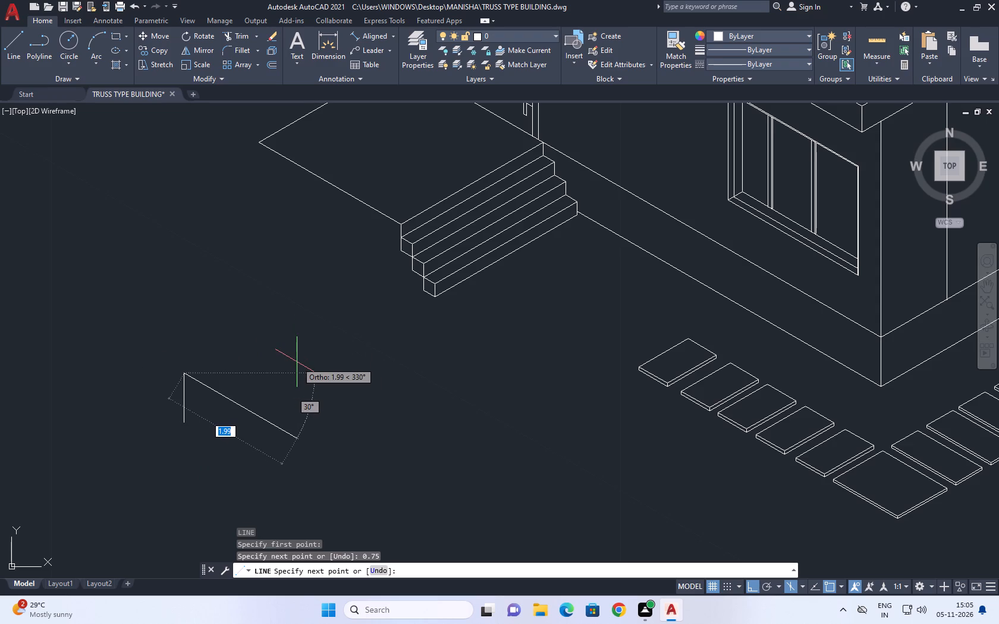
{"action": "key", "text": "period"}
{"action": "key", "text": "BackSpace"}
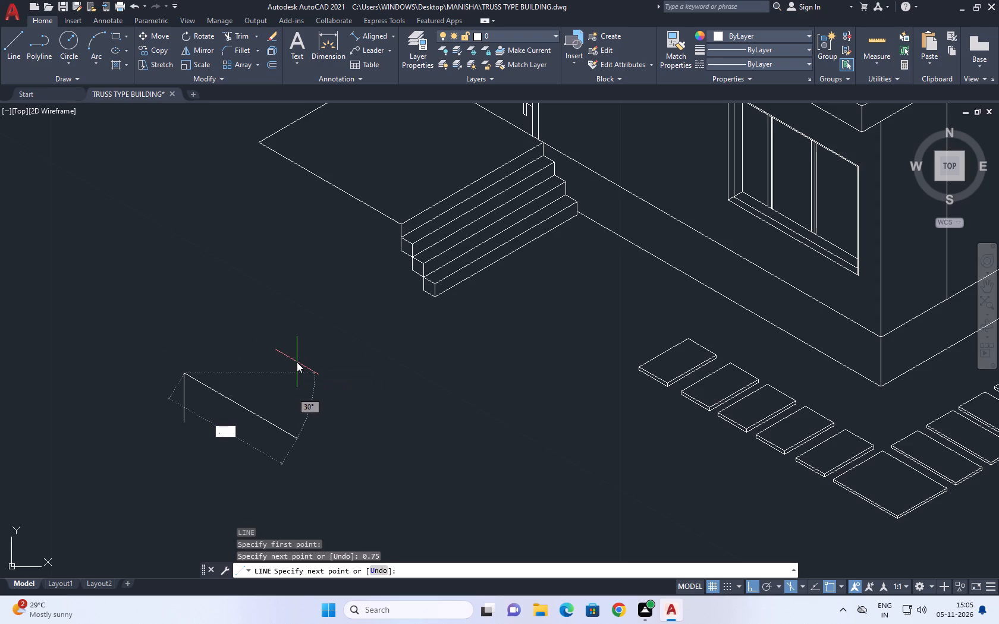
{"action": "type", "text": "0.75"}
{"action": "key", "text": "Return"}
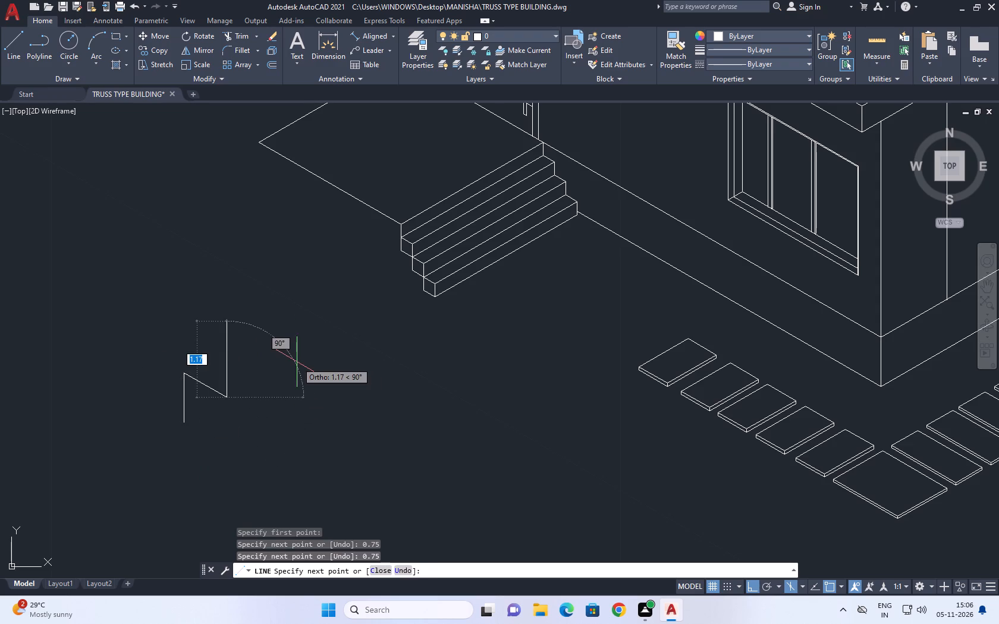
{"action": "type", "text": "0.75"}
{"action": "key", "text": "Return"}
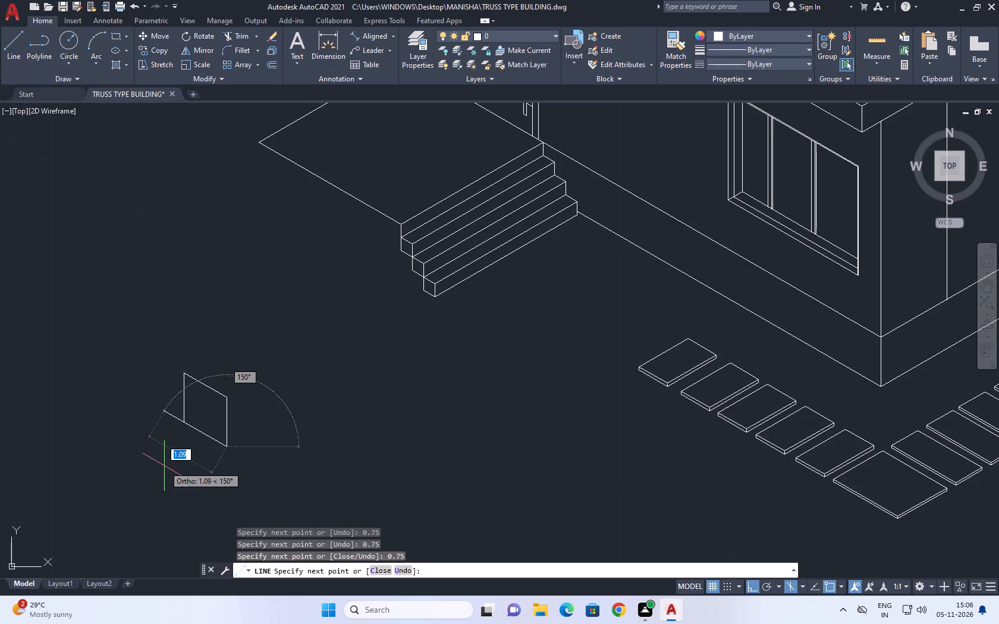
{"action": "scroll", "coordinate": [203, 420], "scroll_direction": "up", "scroll_amount": 1}
{"action": "left_click", "coordinate": [172, 425]}
{"action": "key", "text": "space"}
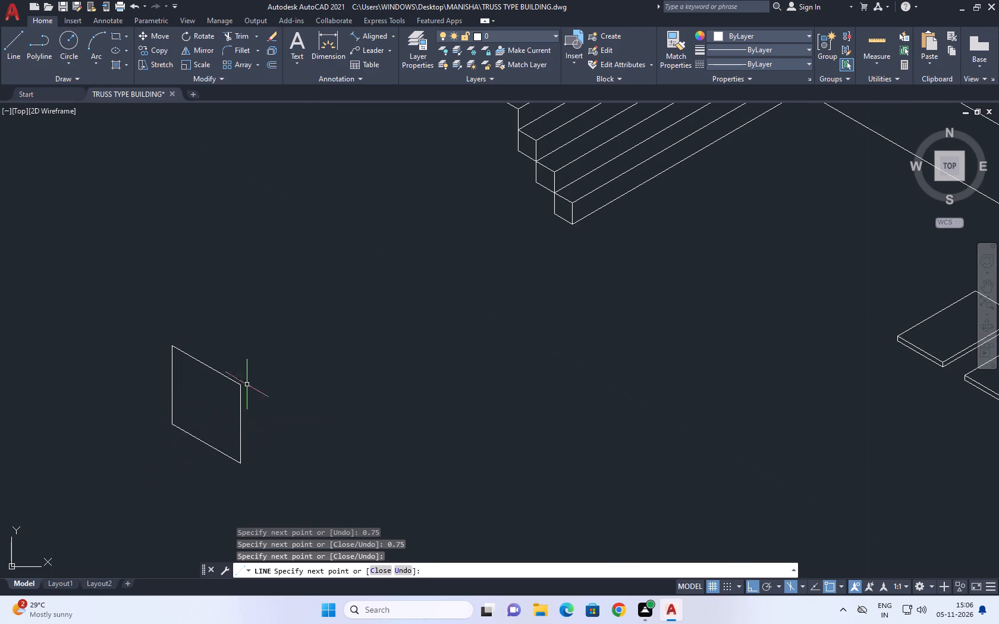
Draw the box's isometric top face with 0.75 sides, joined to the upper edge of the square front face.
{"action": "middle_click", "coordinate": [260, 379]}
{"action": "key", "text": "space"}
{"action": "left_click", "coordinate": [236, 386]}
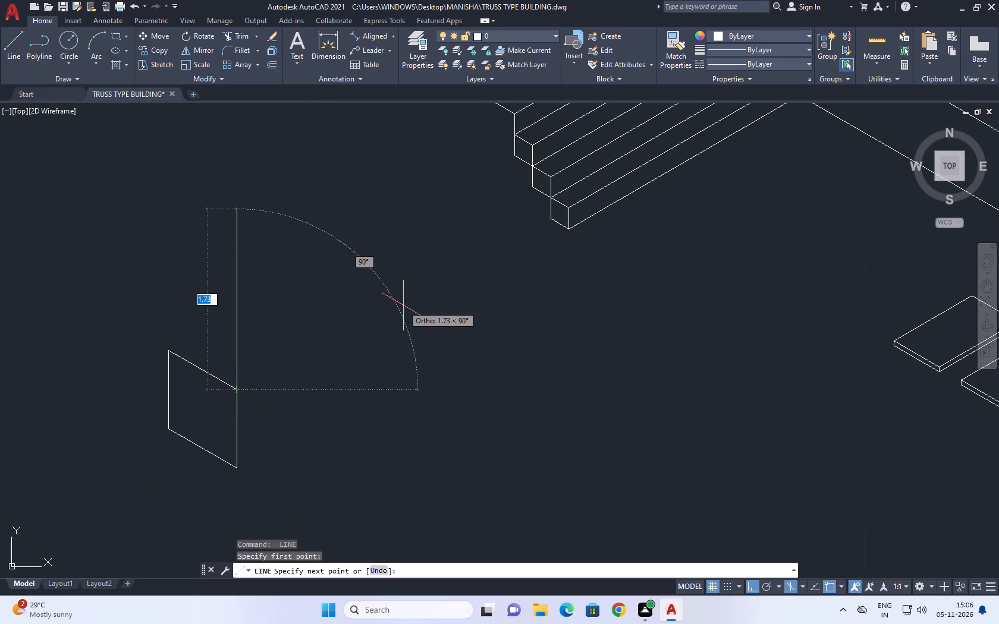
{"action": "key", "text": "F5"}
{"action": "type", "text": "0.75"}
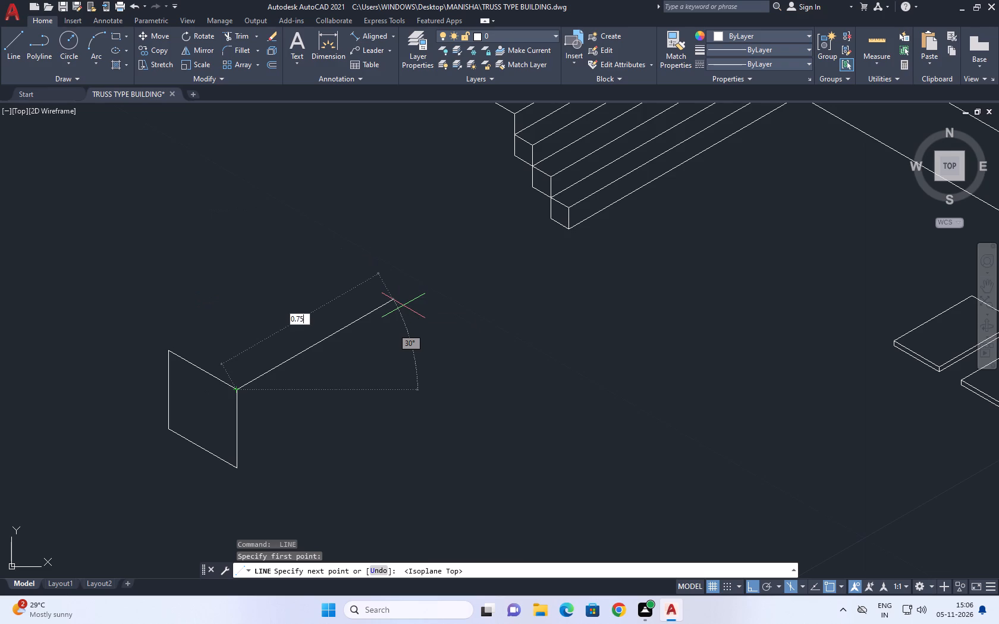
{"action": "key", "text": "Return"}
{"action": "middle_click_drag", "start_coordinate": [413, 331], "coordinate": [403, 220]}
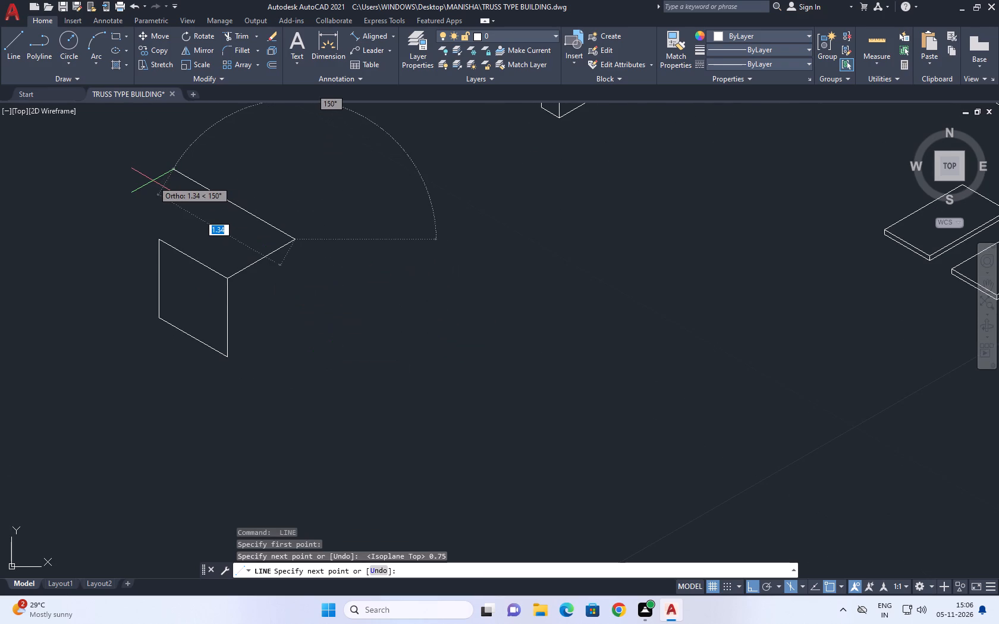
{"action": "type", "text": "0.75"}
{"action": "key", "text": "Return"}
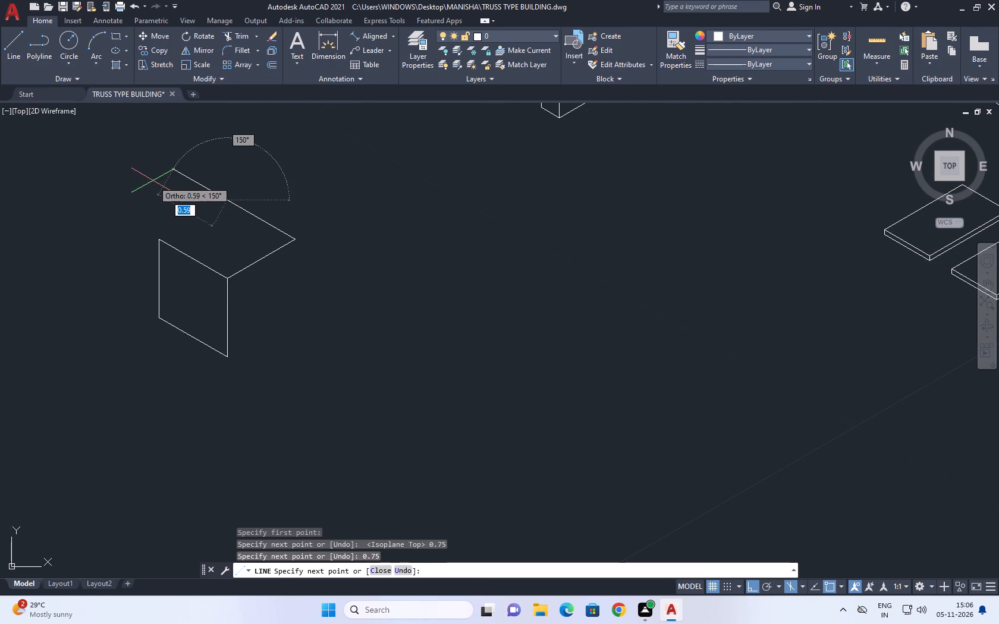
{"action": "left_click", "coordinate": [161, 241]}
{"action": "key", "text": "space"}
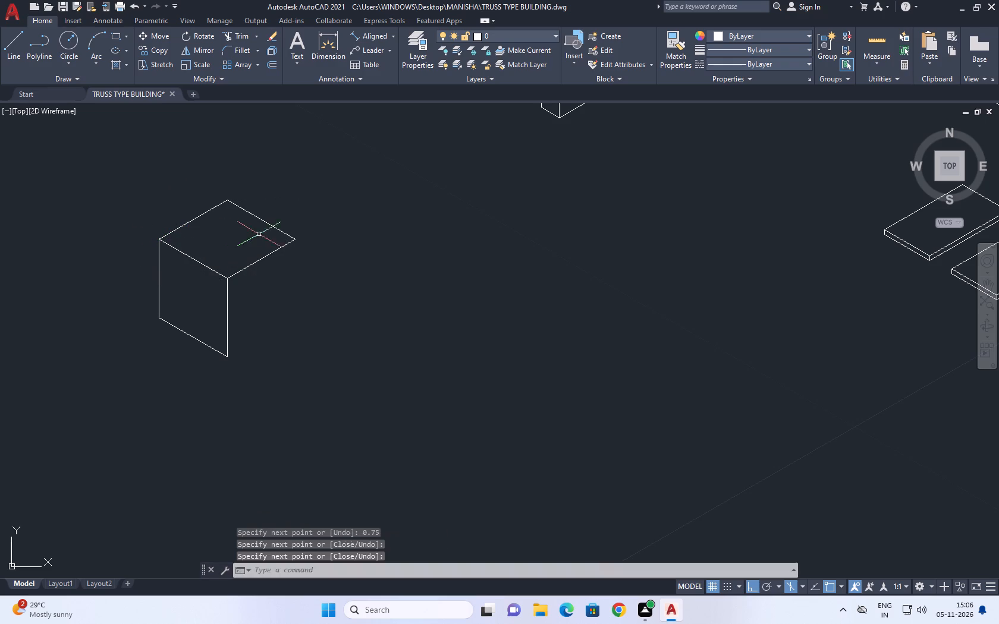
Close the box's right side face with a 0.745 vertical edge and a bottom edge to the front face's lower corner.
{"action": "key", "text": "space"}
{"action": "left_click", "coordinate": [297, 241]}
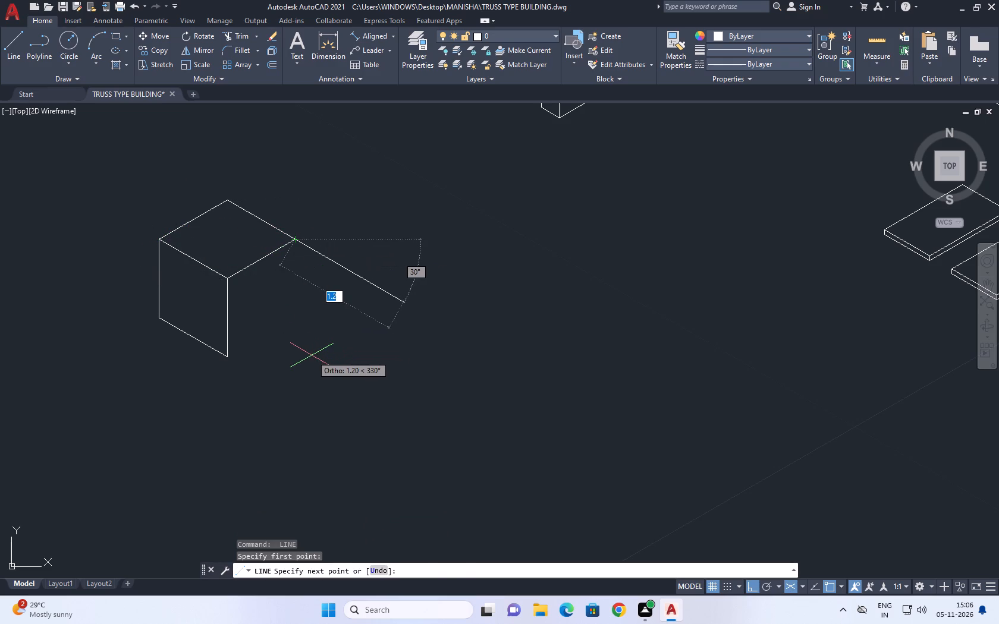
{"action": "key", "text": "F5"}
{"action": "type", "text": "0.745"}
{"action": "key", "text": "Return"}
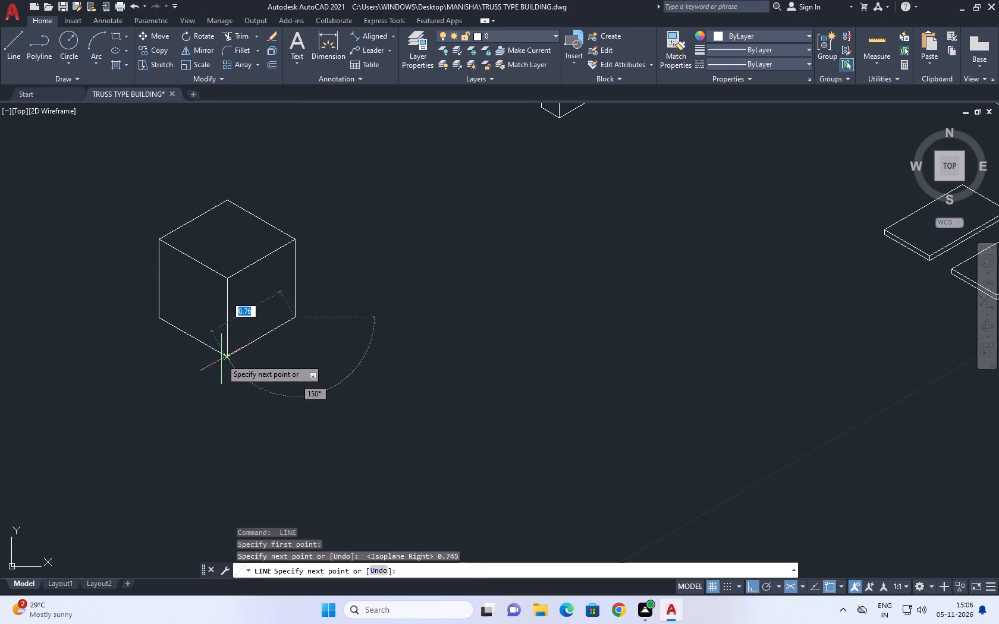
{"action": "left_click", "coordinate": [225, 358]}
{"action": "key", "text": "space"}
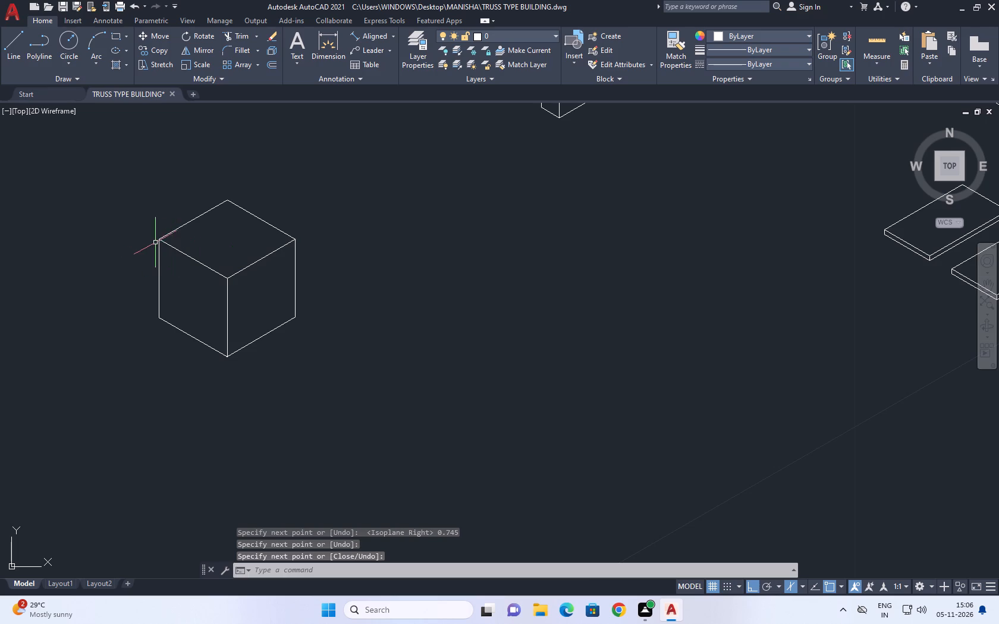
Copy the box top's front-right edge inward by 0.05, undoing a first trial copy at 0.1.
{"action": "middle_click_drag", "start_coordinate": [206, 266], "coordinate": [284, 408]}
{"action": "left_click", "coordinate": [326, 406]}
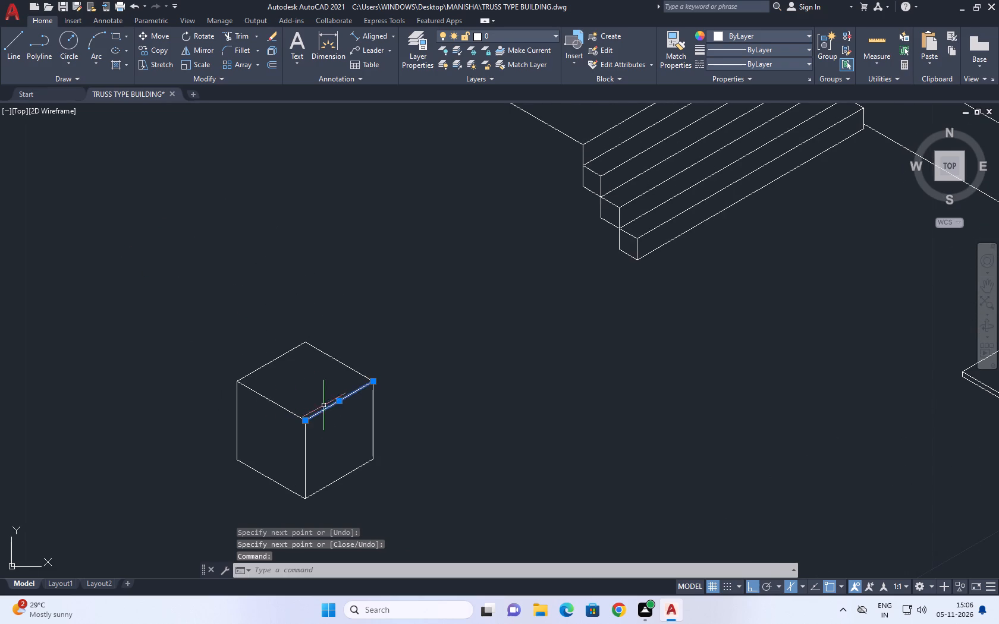
{"action": "middle_click_drag", "start_coordinate": [273, 365], "coordinate": [293, 388]}
{"action": "key", "text": "c"}
{"action": "key", "text": "o"}
{"action": "key", "text": "space"}
{"action": "scroll", "coordinate": [350, 426], "scroll_direction": "up", "scroll_amount": 1}
{"action": "left_click", "coordinate": [351, 428]}
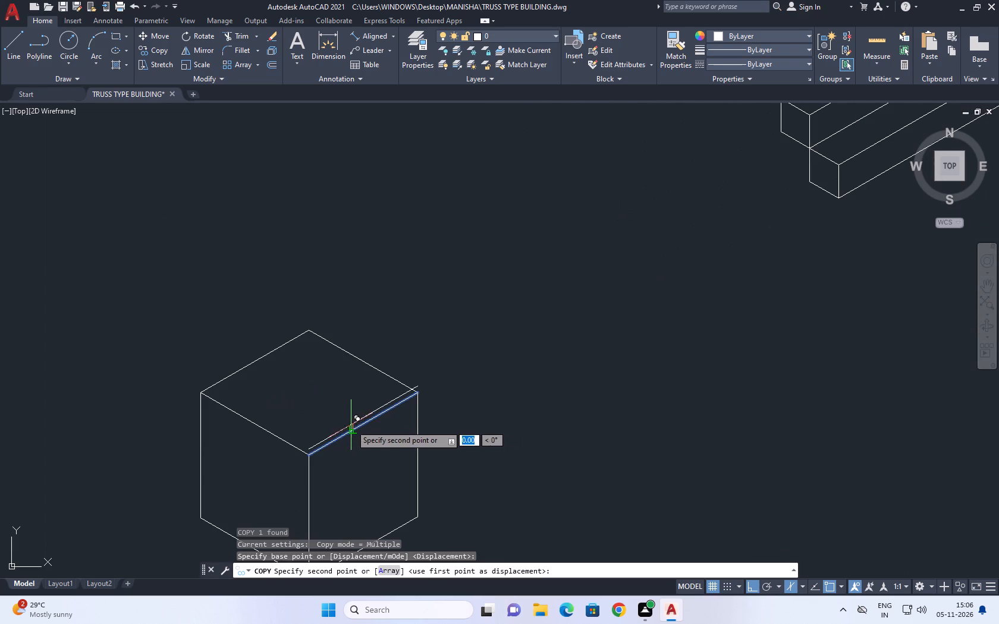
{"action": "key", "text": "F5"}
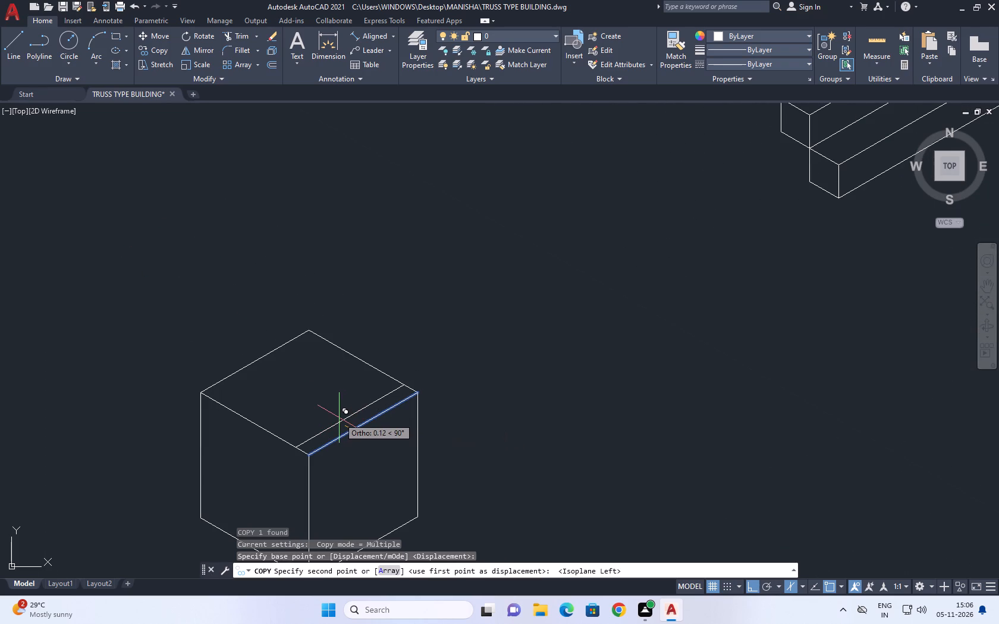
{"action": "type", "text": "0.1"}
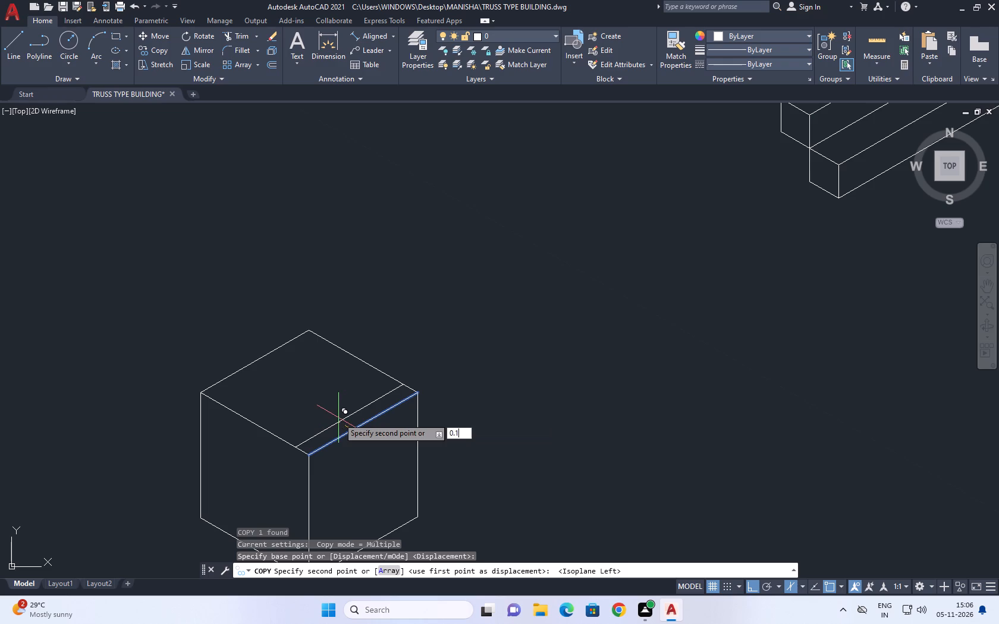
{"action": "key", "text": "Return"}
{"action": "key", "text": "ctrl+z"}
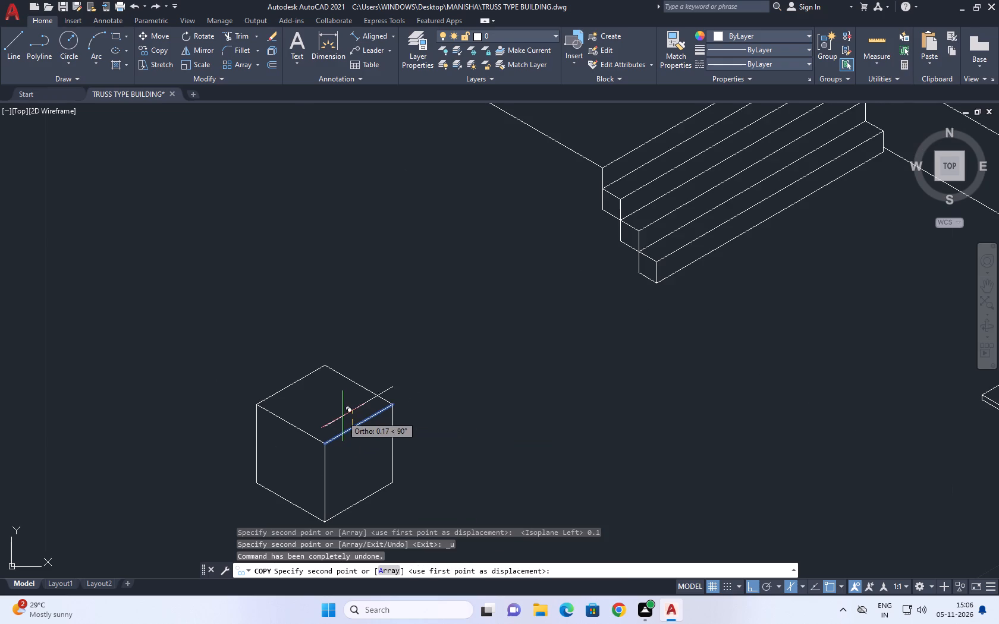
{"action": "scroll", "coordinate": [332, 423], "scroll_direction": "up", "scroll_amount": 3}
{"action": "key", "text": "F5"}
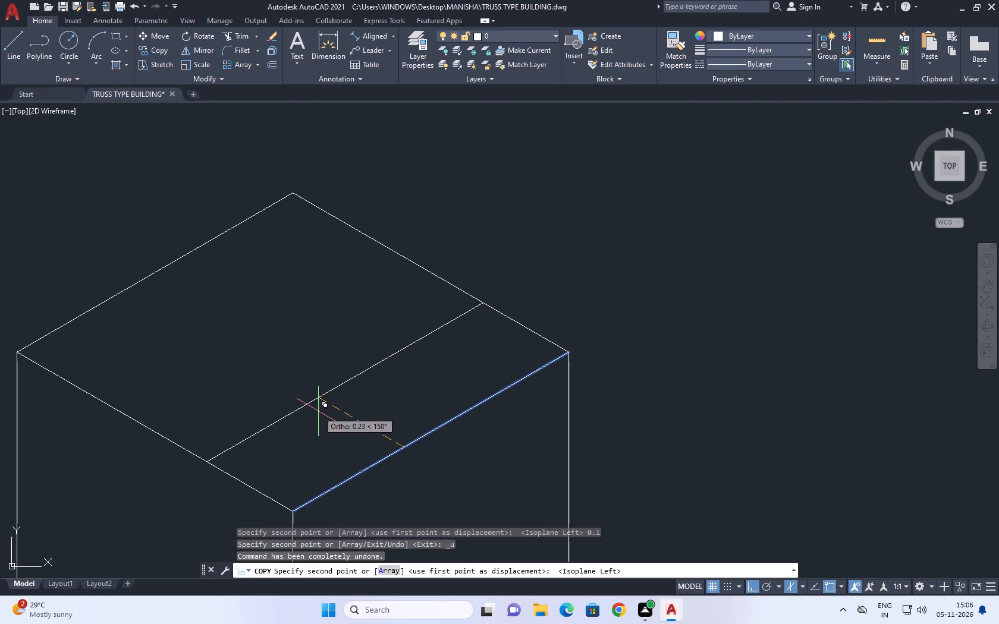
{"action": "type", "text": "0."}
{"action": "key", "text": "5"}
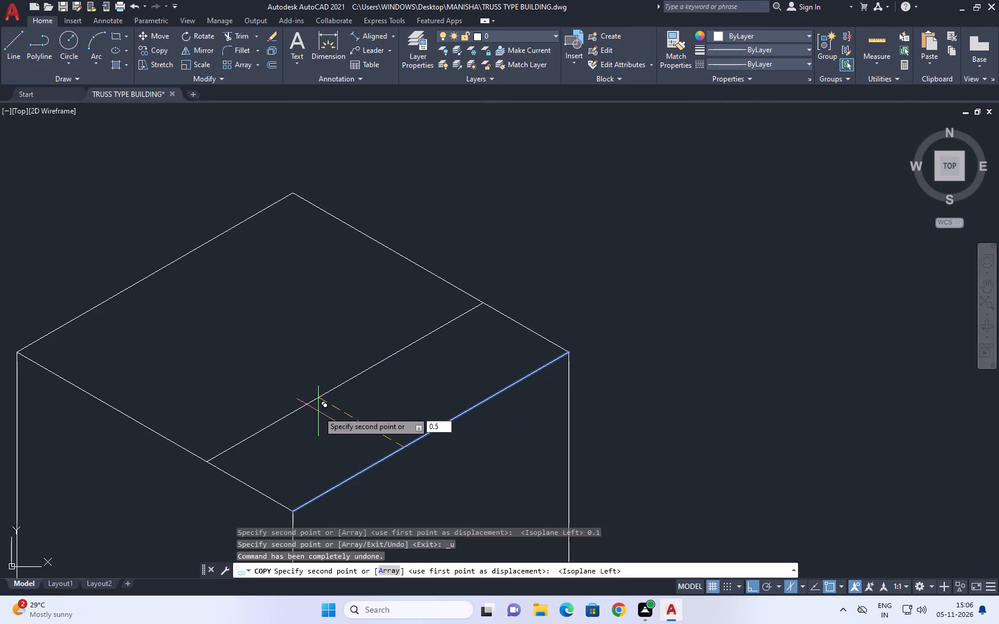
{"action": "key", "text": "BackSpace"}
{"action": "type", "text": "05"}
{"action": "key", "text": "Return"}
{"action": "key", "text": "space"}
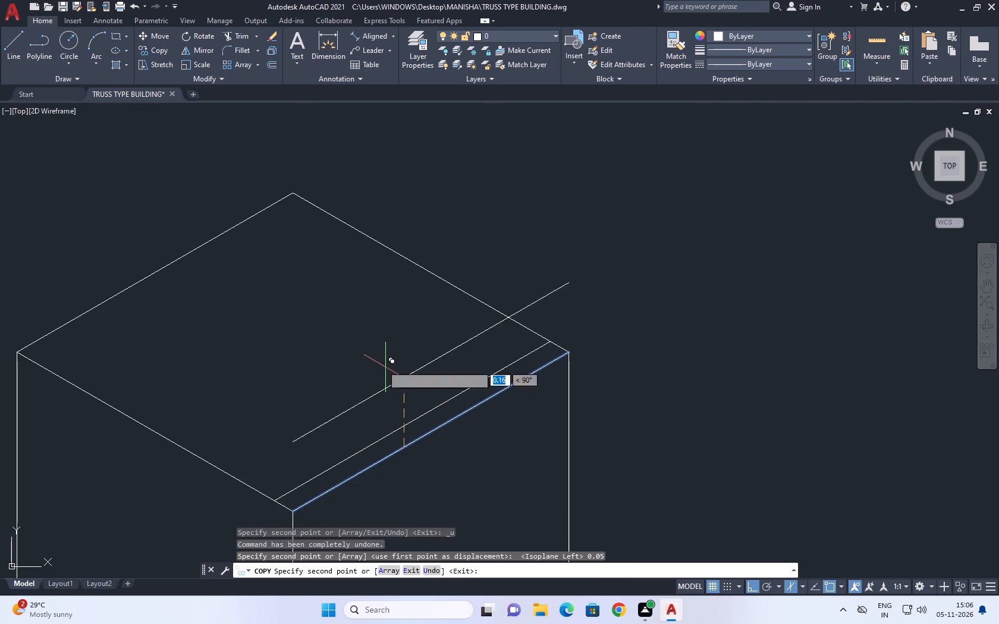
Copy the box top's rear-right edge 0.05 inward across the top face.
{"action": "left_click", "coordinate": [458, 287]}
{"action": "key", "text": "c"}
{"action": "key", "text": "o"}
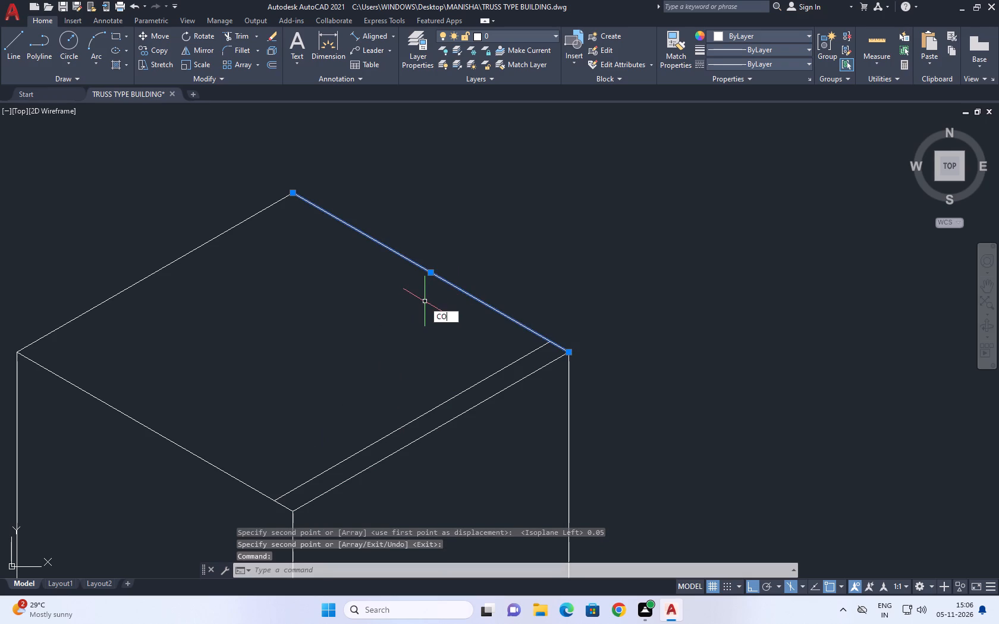
{"action": "key", "text": "space"}
{"action": "left_click", "coordinate": [430, 298]}
{"action": "key", "text": "F5"}
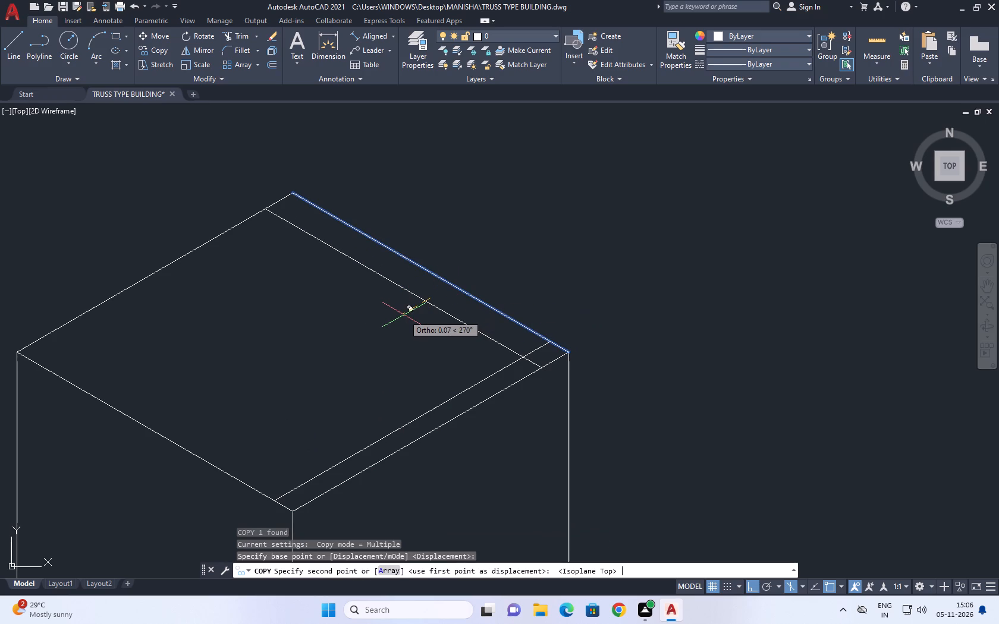
{"action": "type", "text": "0.05"}
{"action": "key", "text": "Return"}
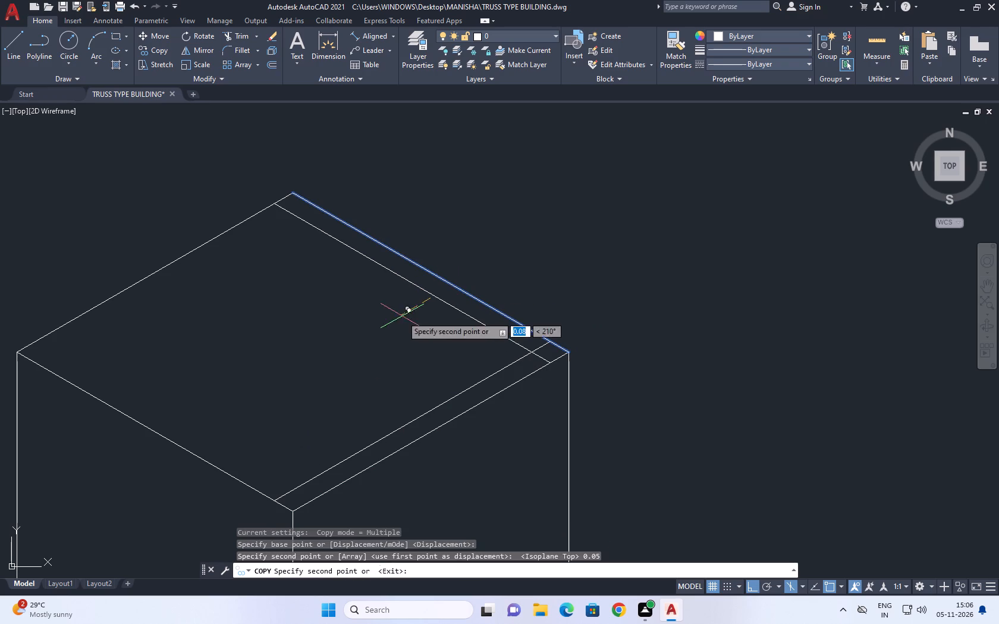
{"action": "key", "text": "space"}
Copy the box top's rear-left edge 0.05 inward across the top face.
{"action": "left_click", "coordinate": [189, 267]}
{"action": "left_click", "coordinate": [143, 231]}
{"action": "middle_click_drag", "start_coordinate": [194, 250], "coordinate": [263, 301]}
{"action": "key", "text": "c"}
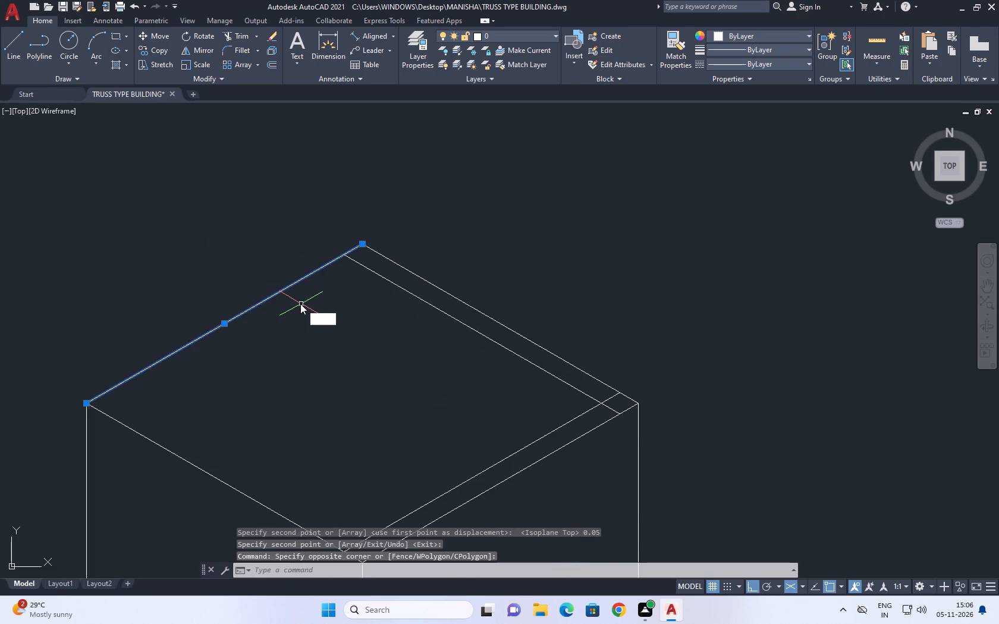
{"action": "key", "text": "o"}
{"action": "key", "text": "space"}
{"action": "left_click", "coordinate": [291, 310]}
{"action": "type", "text": "0.05"}
{"action": "key", "text": "Return"}
{"action": "key", "text": "space"}
Copy the box top's front-left edge 0.05 inward to complete the inner rim.
{"action": "middle_click_drag", "start_coordinate": [367, 389], "coordinate": [429, 260]}
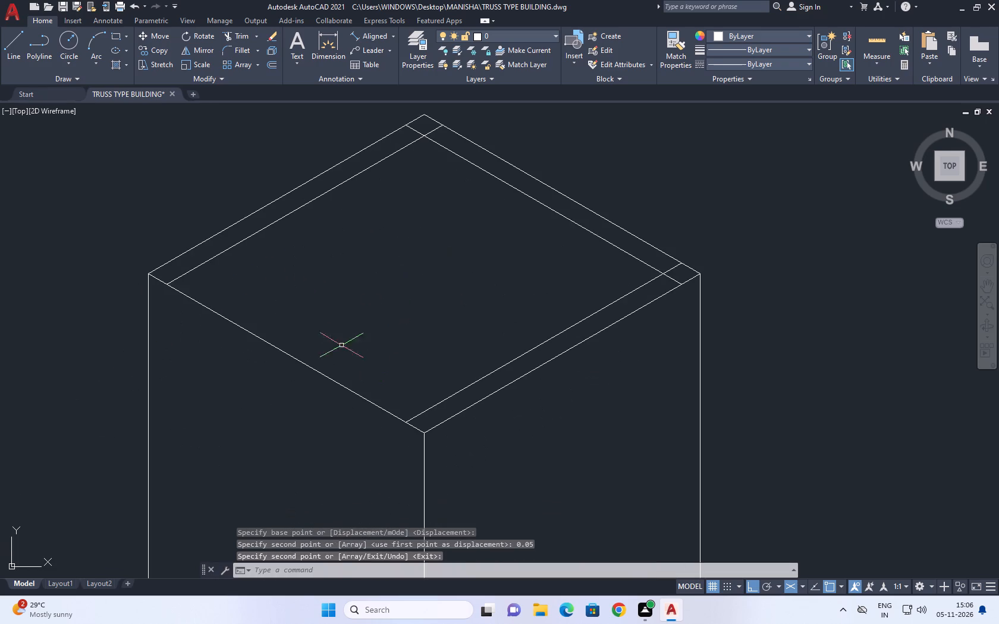
{"action": "left_click", "coordinate": [319, 362]}
{"action": "left_click", "coordinate": [293, 383]}
{"action": "middle_click_drag", "start_coordinate": [366, 327], "coordinate": [373, 361]}
{"action": "type", "text": "CO"}
{"action": "key", "text": "space"}
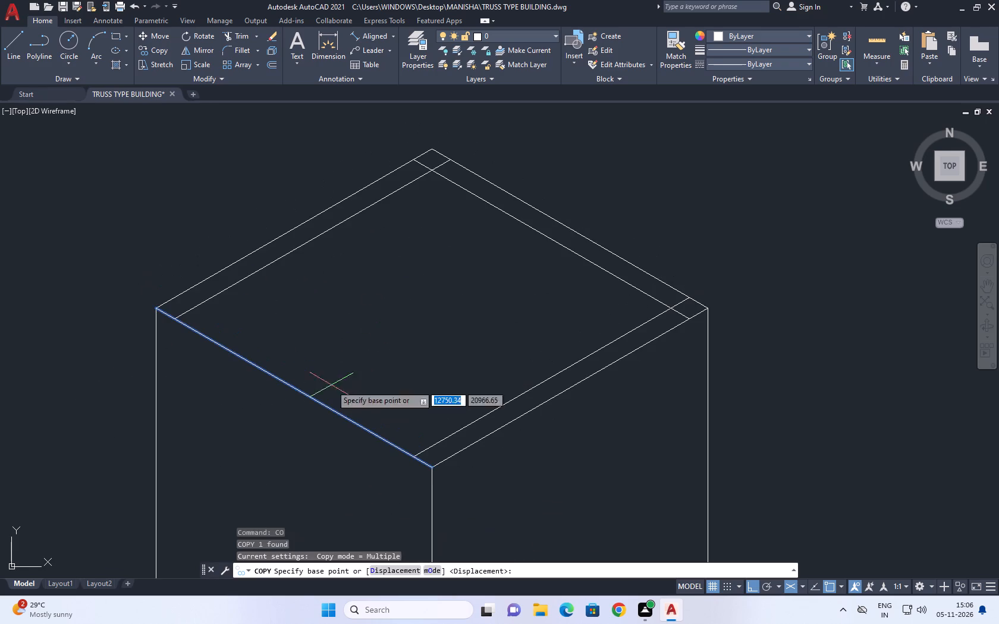
{"action": "left_click", "coordinate": [345, 416]}
{"action": "key", "text": "0"}
{"action": "type", "text": ".0"}
{"action": "key", "text": "5"}
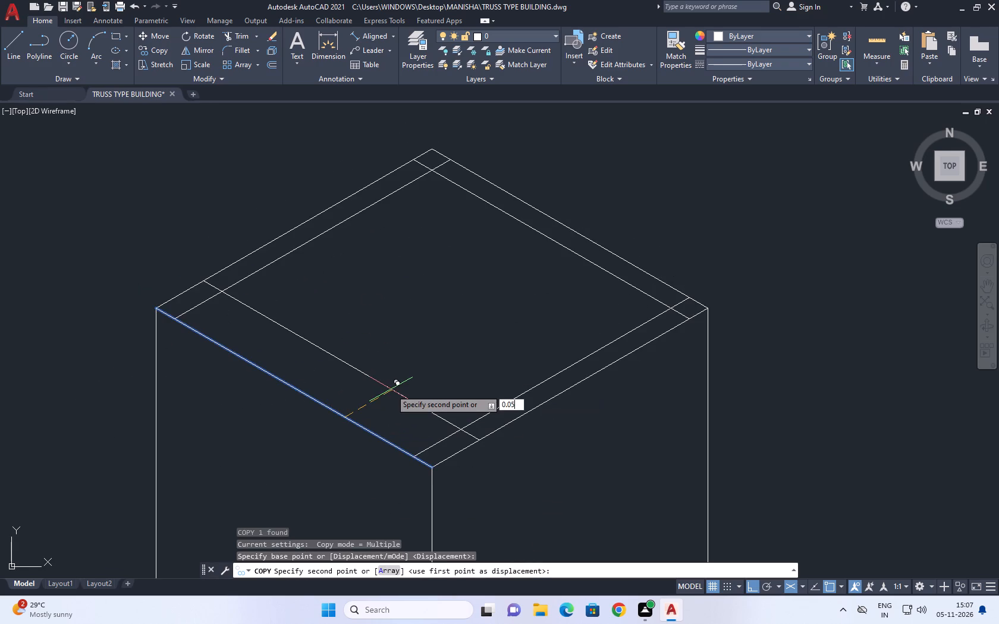
{"action": "key", "text": "Return"}
{"action": "key", "text": "space"}
Trim the overlapping ends of the inner rim lines at the front and right corners of the box top.
{"action": "key", "text": "t"}
{"action": "key", "text": "r"}
{"action": "key", "text": "space"}
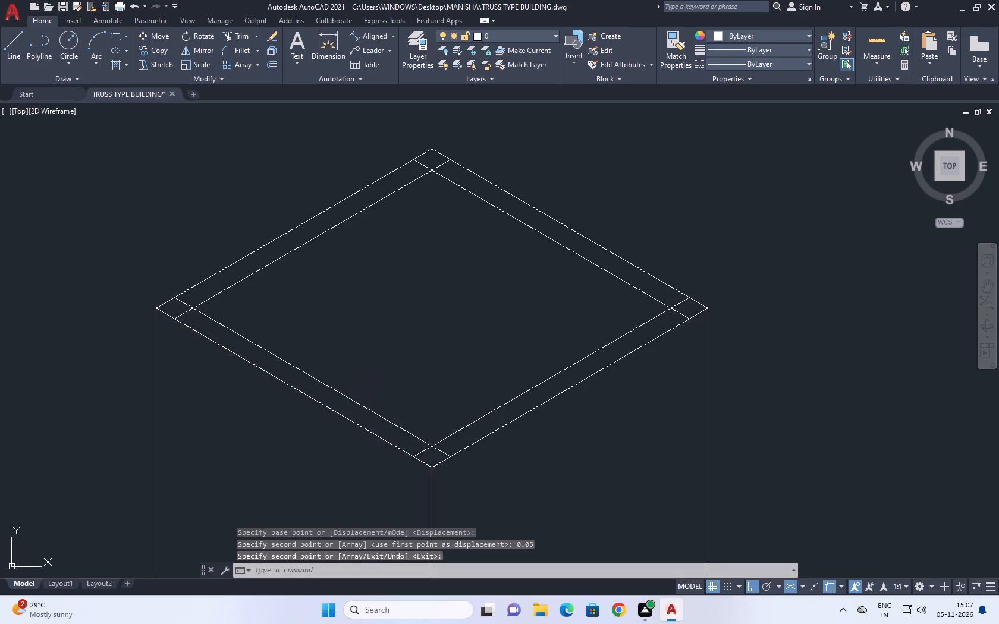
{"action": "scroll", "coordinate": [402, 427], "scroll_direction": "up", "scroll_amount": 4}
{"action": "middle_click_drag", "start_coordinate": [507, 450], "coordinate": [355, 193]}
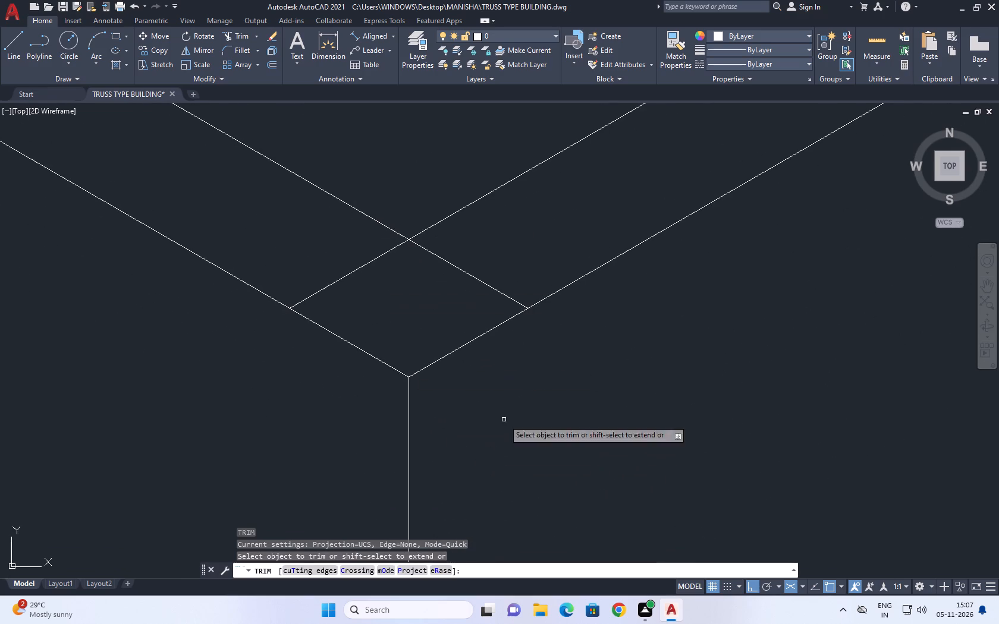
{"action": "left_click", "coordinate": [510, 290]}
{"action": "left_click", "coordinate": [330, 253]}
{"action": "scroll", "coordinate": [470, 313], "scroll_direction": "down", "scroll_amount": 6}
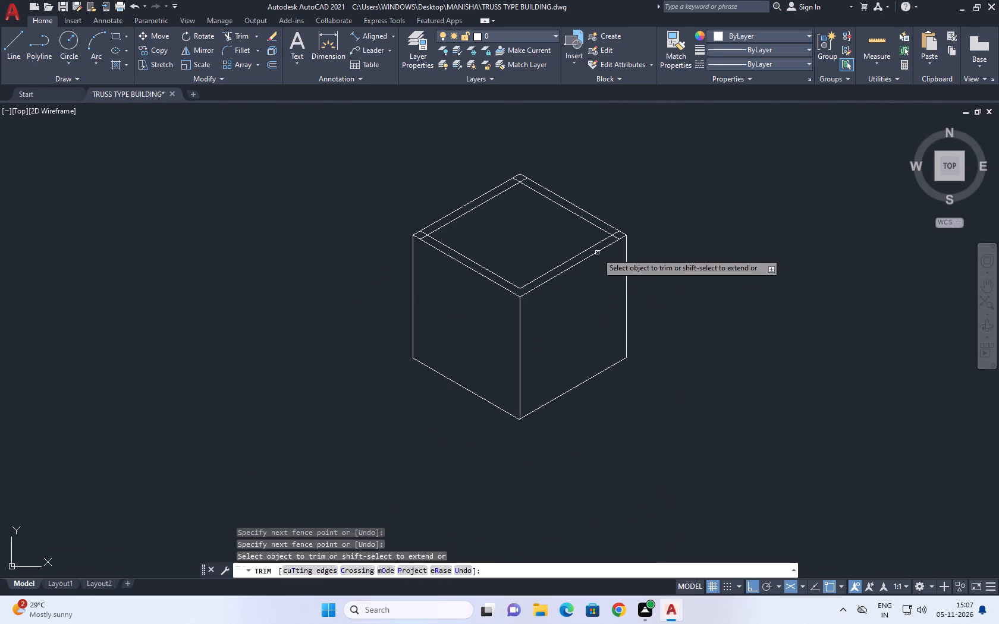
{"action": "scroll", "coordinate": [609, 241], "scroll_direction": "up", "scroll_amount": 5}
{"action": "middle_click_drag", "start_coordinate": [645, 185], "coordinate": [645, 256]}
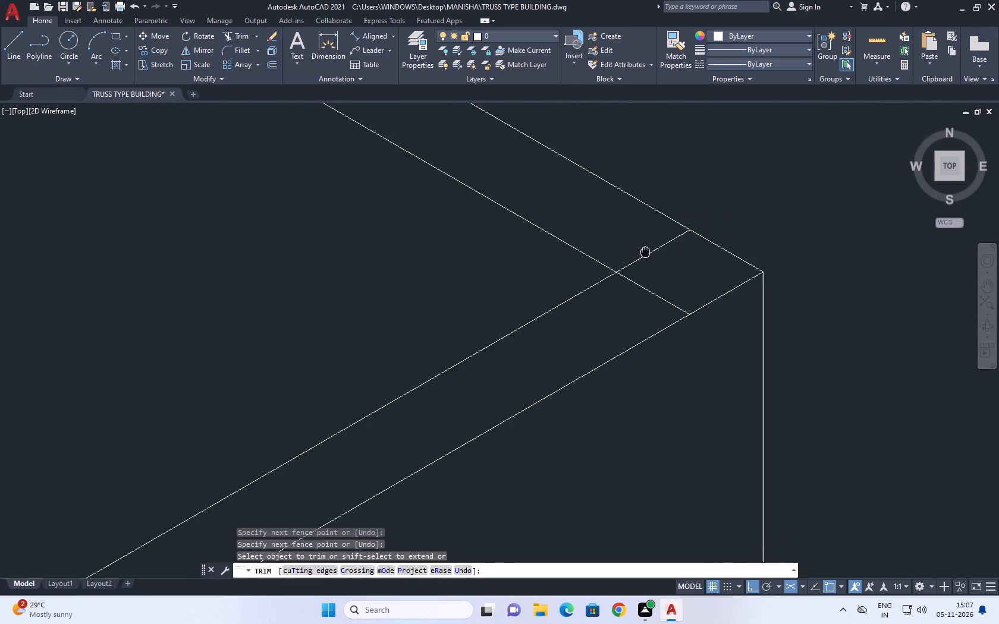
{"action": "middle_click_drag", "start_coordinate": [645, 256], "coordinate": [624, 342]}
{"action": "left_click", "coordinate": [615, 333]}
{"action": "left_click", "coordinate": [595, 424]}
{"action": "scroll", "coordinate": [622, 371], "scroll_direction": "down", "scroll_amount": 5}
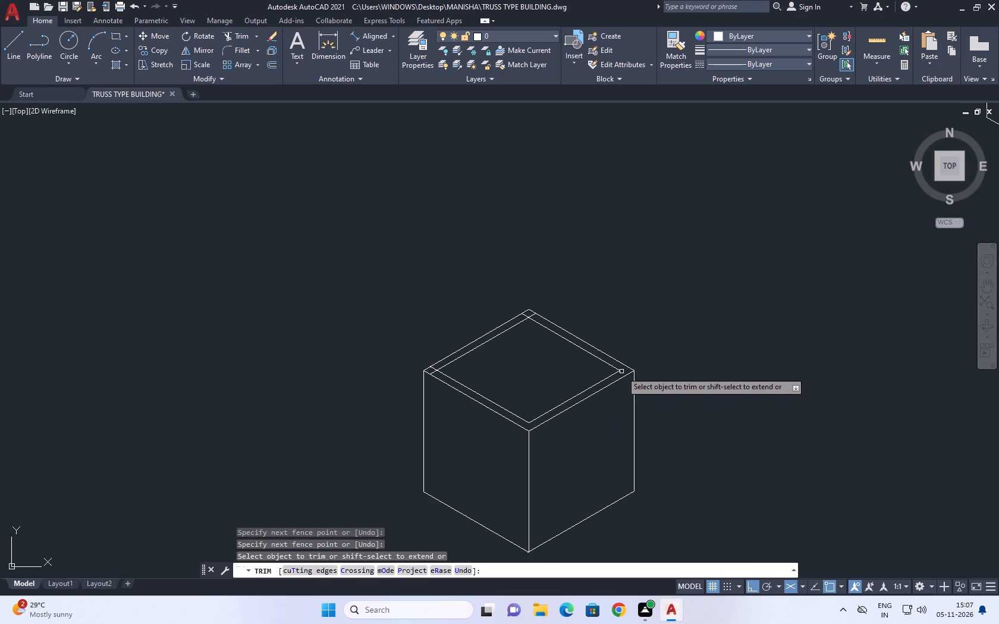
Trim the overlapping ends of the inner rim lines at the rear and left corners of the box top.
{"action": "scroll", "coordinate": [529, 322], "scroll_direction": "up", "scroll_amount": 8}
{"action": "left_click", "coordinate": [552, 299]}
{"action": "left_click_drag", "start_coordinate": [217, 343], "coordinate": [199, 345]}
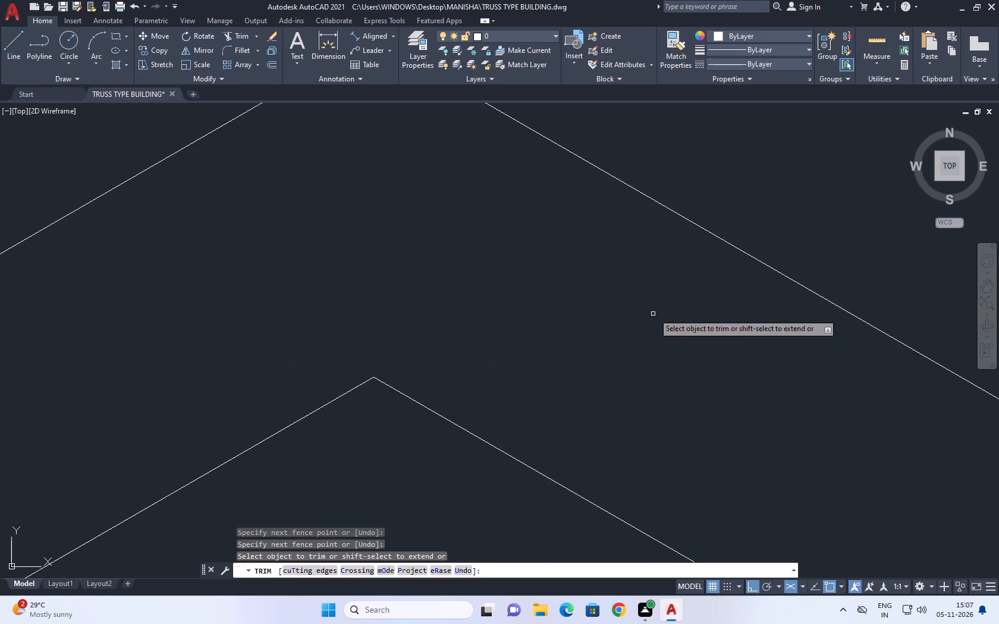
{"action": "scroll", "coordinate": [654, 313], "scroll_direction": "down", "scroll_amount": 4}
{"action": "middle_click_drag", "start_coordinate": [263, 458], "coordinate": [617, 199]}
{"action": "scroll", "coordinate": [377, 414], "scroll_direction": "up", "scroll_amount": 3}
{"action": "left_click", "coordinate": [361, 305]}
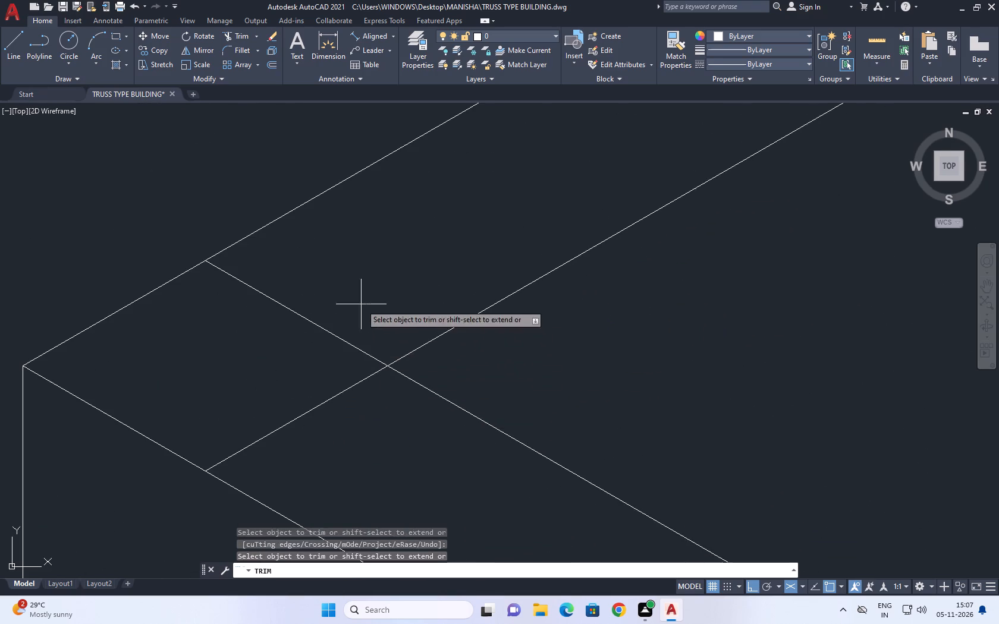
{"action": "left_click_drag", "start_coordinate": [341, 428], "coordinate": [346, 441]}
{"action": "scroll", "coordinate": [370, 363], "scroll_direction": "down", "scroll_amount": 11}
{"action": "key", "text": "space"}
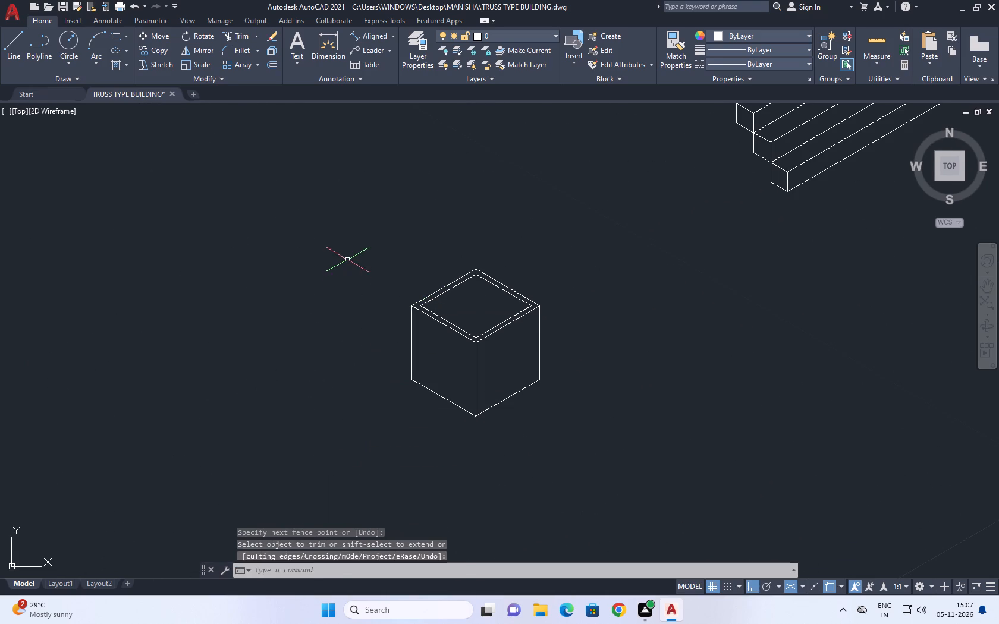
Move the whole box so its top rear corner sits on the top corner of the steps' outer end.
{"action": "left_click", "coordinate": [353, 262]}
{"action": "left_click", "coordinate": [572, 446]}
{"action": "middle_click_drag", "start_coordinate": [551, 368], "coordinate": [532, 442]}
{"action": "key", "text": "m"}
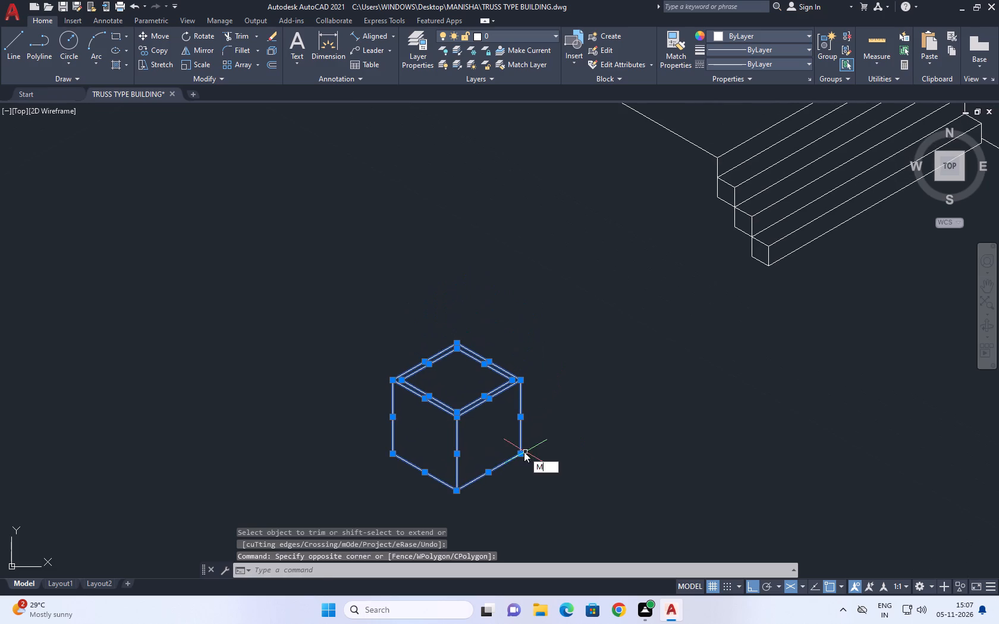
{"action": "key", "text": "space"}
{"action": "middle_click_drag", "start_coordinate": [497, 415], "coordinate": [498, 452]}
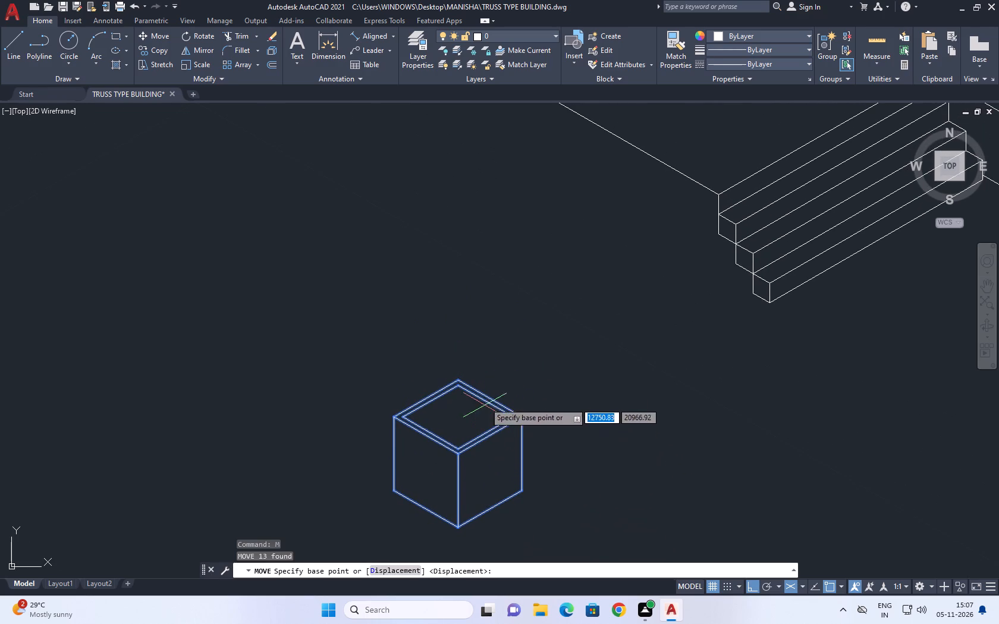
{"action": "left_click", "coordinate": [458, 379]}
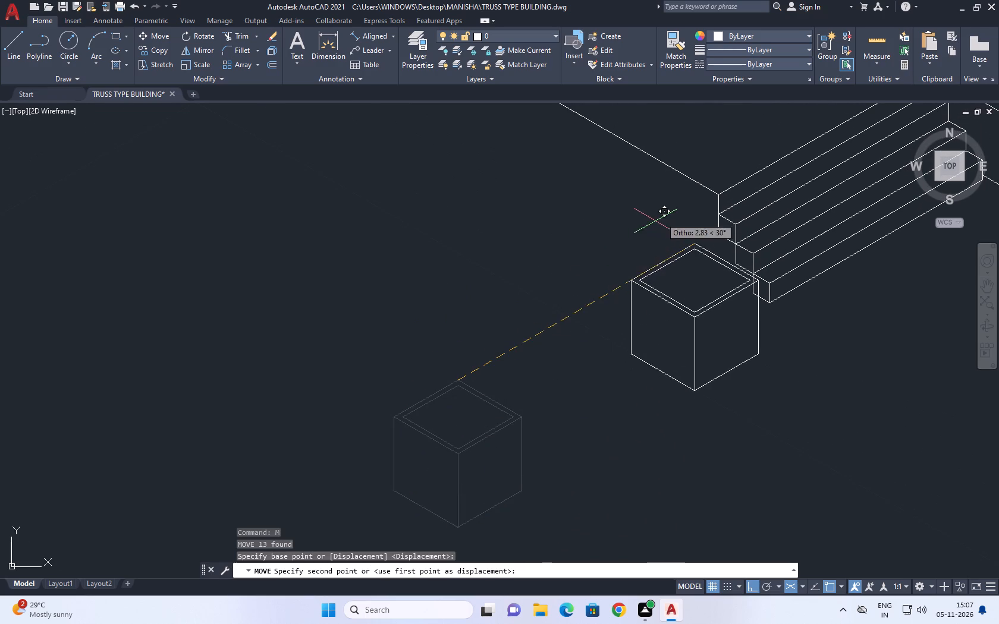
{"action": "left_click", "coordinate": [716, 197]}
{"action": "middle_click_drag", "start_coordinate": [695, 206], "coordinate": [655, 245]}
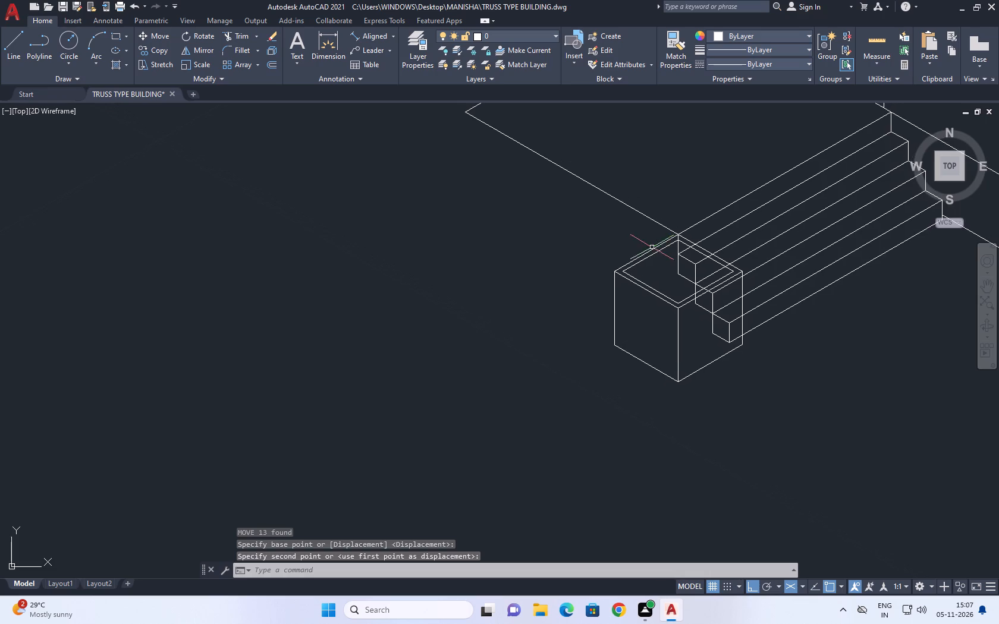
Trim the step edge lines and the lowest riser line that cross the box's front-right face.
{"action": "middle_click_drag", "start_coordinate": [590, 237], "coordinate": [590, 251]}
{"action": "type", "text": "TR"}
{"action": "key", "text": "space"}
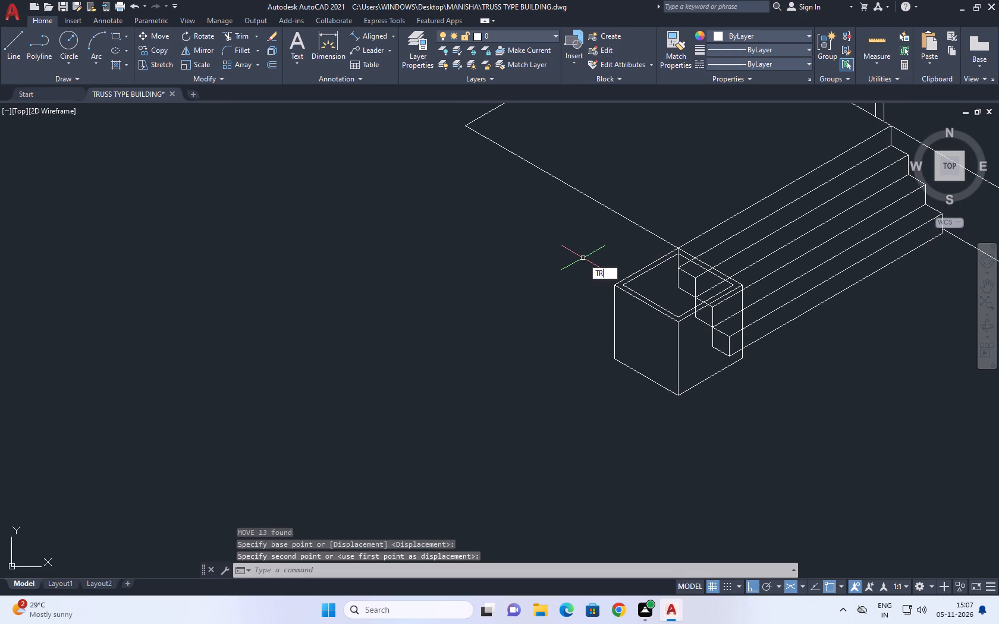
{"action": "scroll", "coordinate": [745, 355], "scroll_direction": "up", "scroll_amount": 2}
{"action": "left_click", "coordinate": [715, 231]}
{"action": "left_click", "coordinate": [687, 340]}
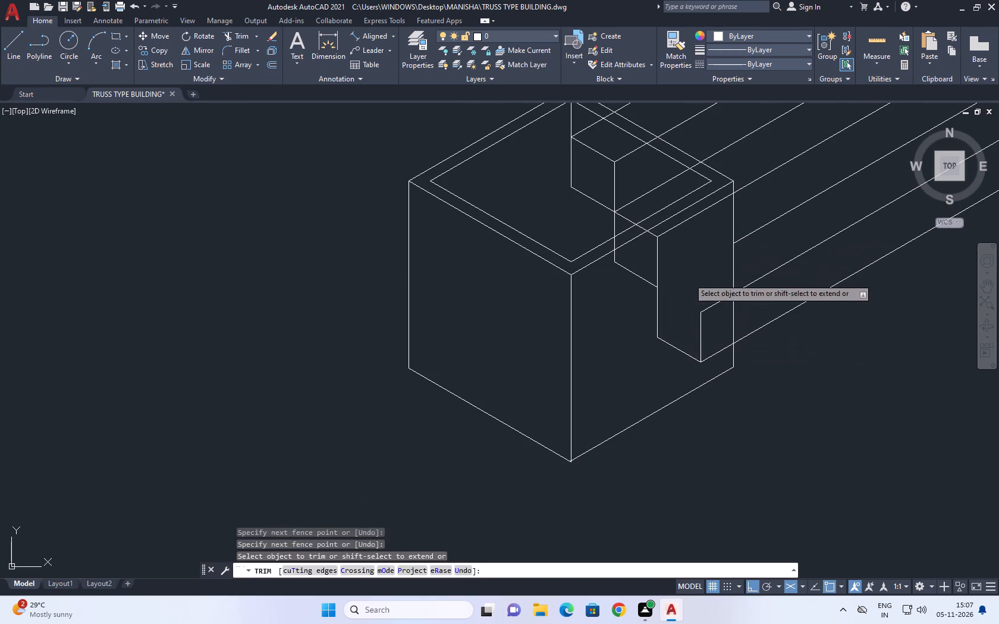
{"action": "left_click", "coordinate": [689, 278]}
{"action": "left_click_drag", "start_coordinate": [708, 338], "coordinate": [710, 348]}
{"action": "left_click", "coordinate": [703, 306]}
{"action": "left_click", "coordinate": [706, 341]}
{"action": "left_click", "coordinate": [706, 309]}
{"action": "left_click", "coordinate": [699, 356]}
{"action": "left_click", "coordinate": [700, 349]}
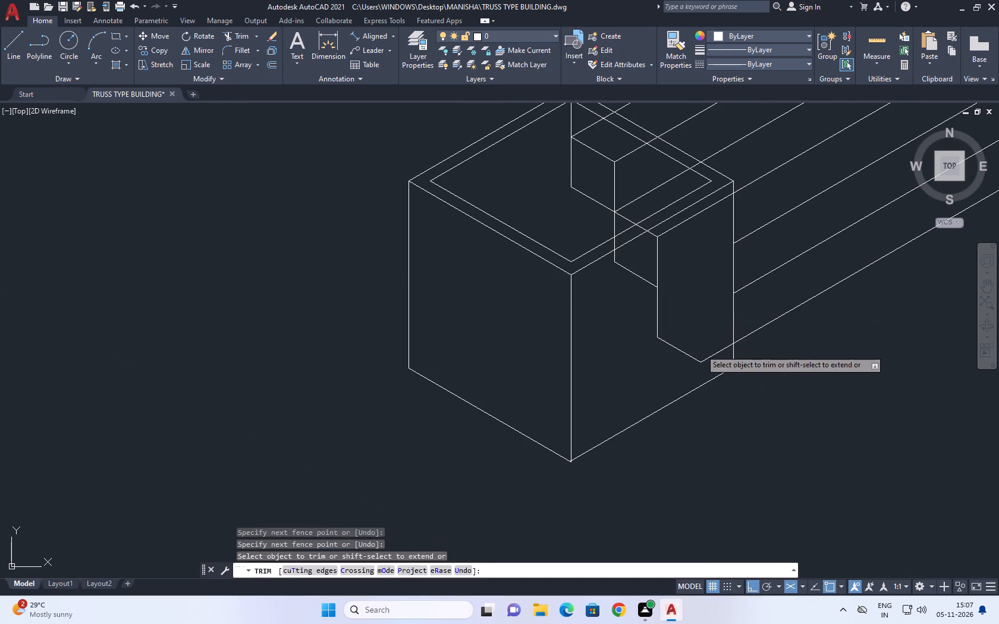
Trim the remaining step profile and edge lines off the box's front-right face, up to the outer rim of its top.
{"action": "left_click", "coordinate": [715, 361]}
{"action": "left_click", "coordinate": [697, 347]}
{"action": "left_click", "coordinate": [669, 362]}
{"action": "left_click_drag", "start_coordinate": [684, 285], "coordinate": [681, 291]}
{"action": "left_click", "coordinate": [651, 314]}
{"action": "left_click", "coordinate": [677, 253]}
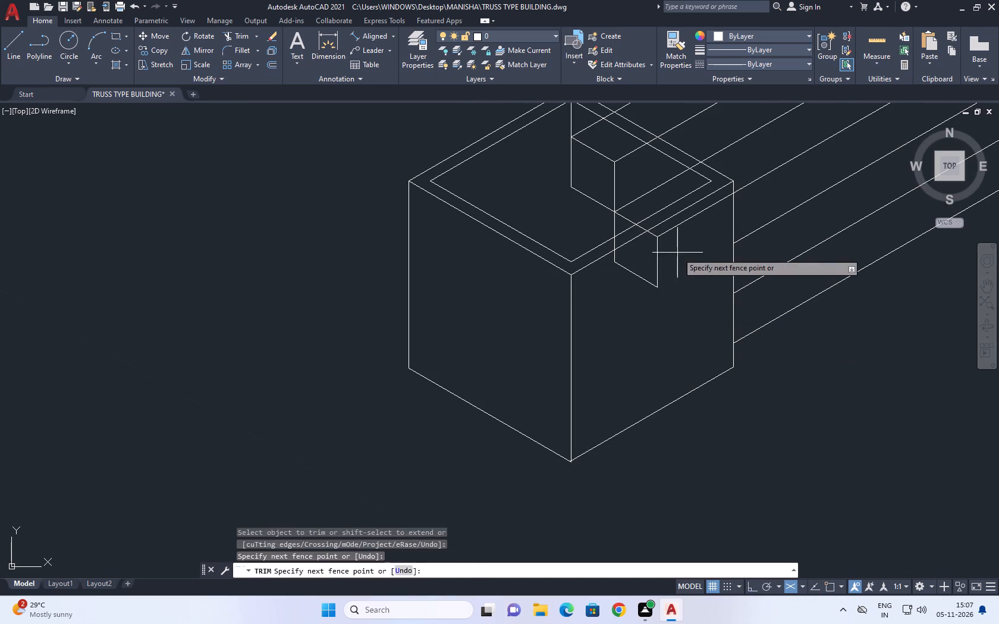
{"action": "left_click", "coordinate": [620, 288]}
{"action": "scroll", "coordinate": [730, 229], "scroll_direction": "up", "scroll_amount": 1}
{"action": "middle_click_drag", "start_coordinate": [721, 241], "coordinate": [646, 356]}
{"action": "left_click", "coordinate": [630, 304]}
{"action": "left_click", "coordinate": [561, 347]}
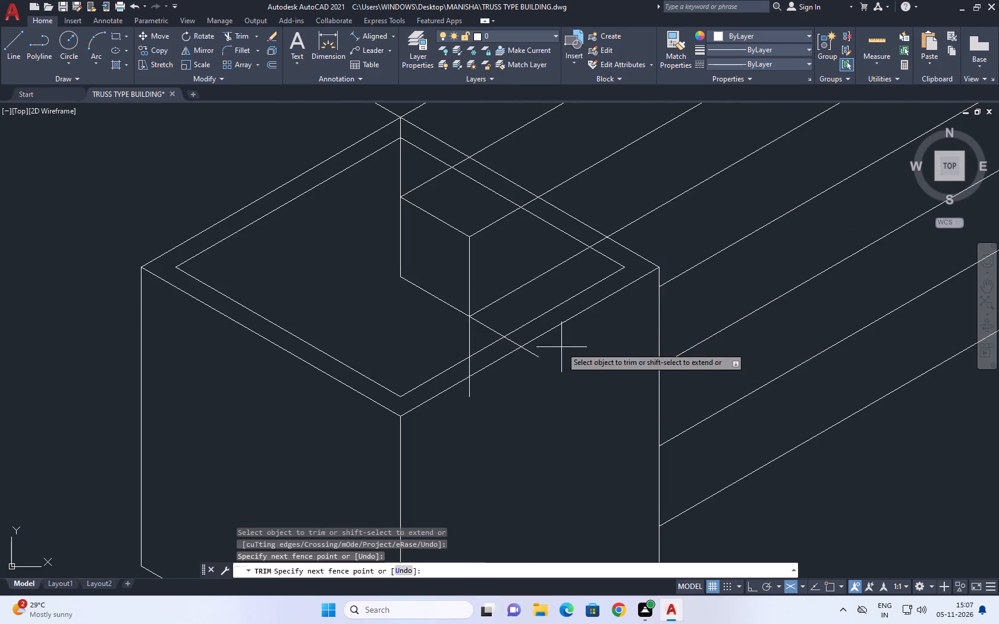
{"action": "left_click", "coordinate": [511, 361]}
{"action": "left_click_drag", "start_coordinate": [485, 377], "coordinate": [480, 386]}
{"action": "left_click", "coordinate": [455, 400]}
{"action": "left_click", "coordinate": [460, 368]}
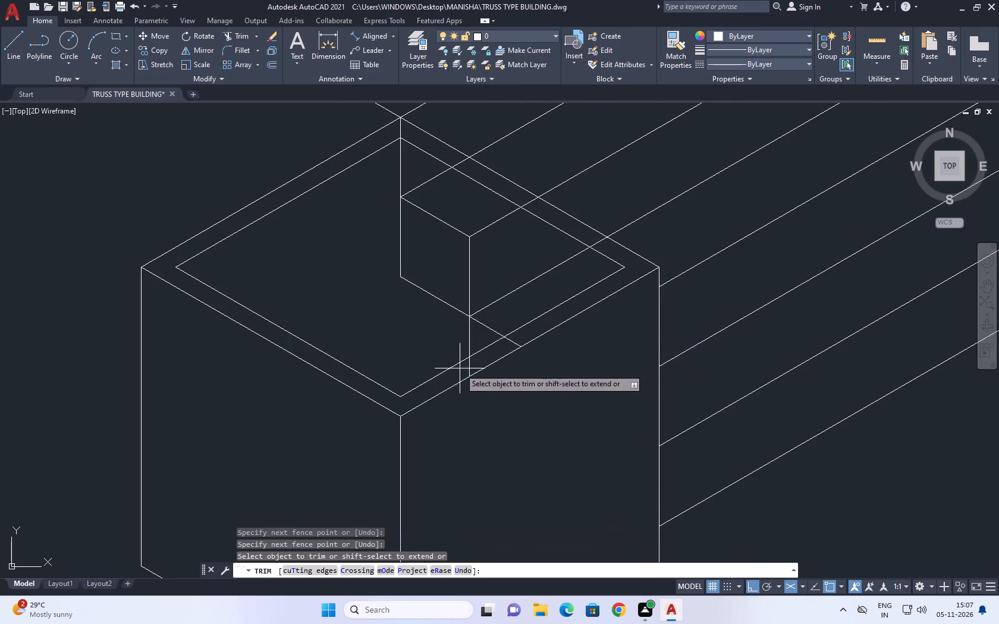
Trim away the step lines that run through the front-right rim and inside the inner rim of the box top.
{"action": "left_click", "coordinate": [531, 327]}
{"action": "middle_click_drag", "start_coordinate": [568, 279], "coordinate": [572, 324]}
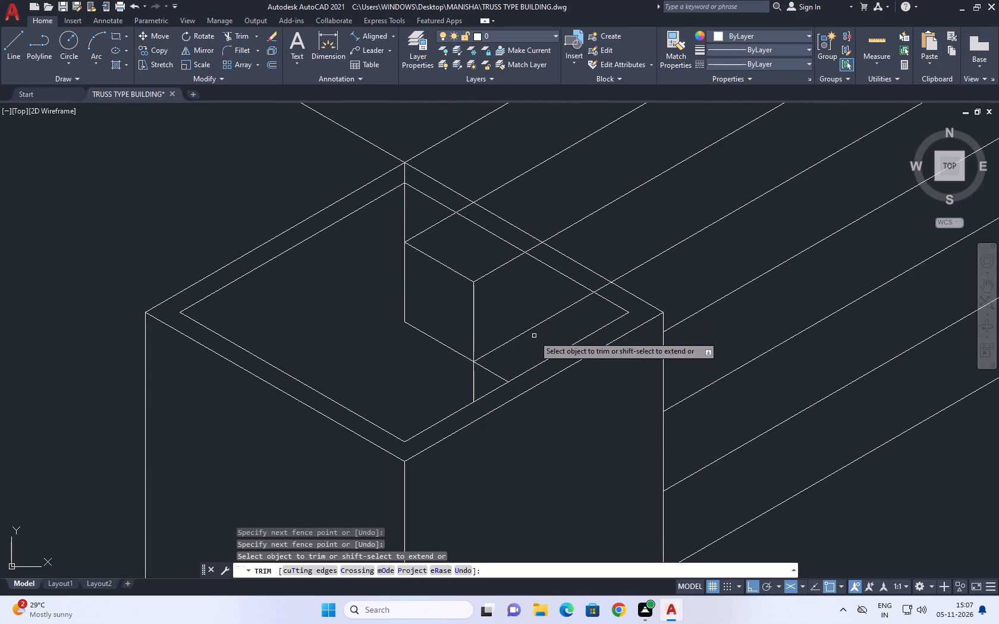
{"action": "left_click", "coordinate": [534, 336]}
{"action": "left_click", "coordinate": [344, 225]}
{"action": "left_click", "coordinate": [393, 209]}
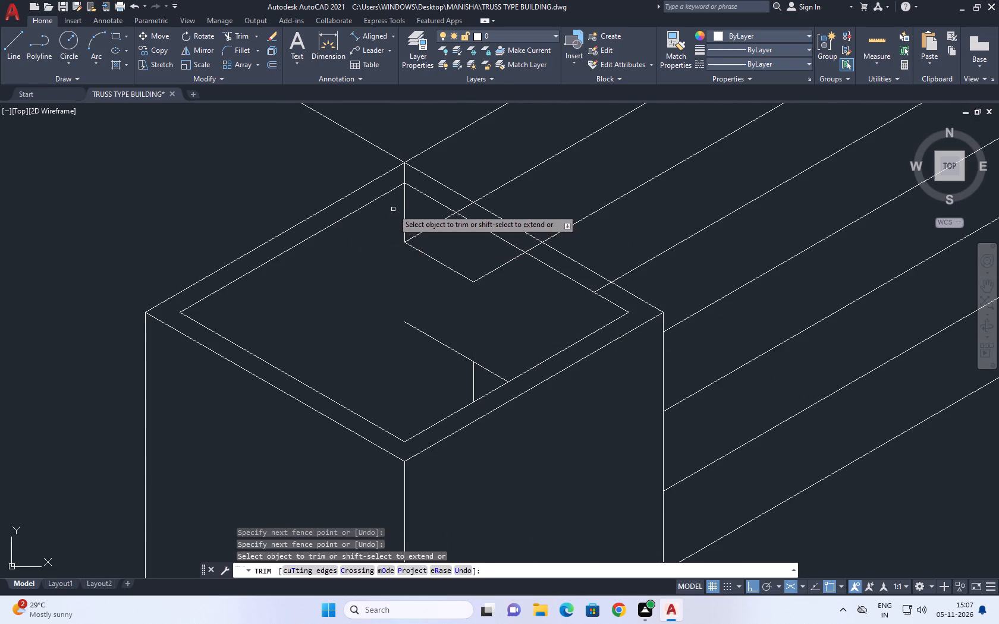
{"action": "left_click_drag", "start_coordinate": [488, 292], "coordinate": [491, 299]}
{"action": "left_click", "coordinate": [456, 259]}
{"action": "left_click", "coordinate": [414, 327]}
{"action": "left_click", "coordinate": [473, 360]}
{"action": "left_click", "coordinate": [465, 376]}
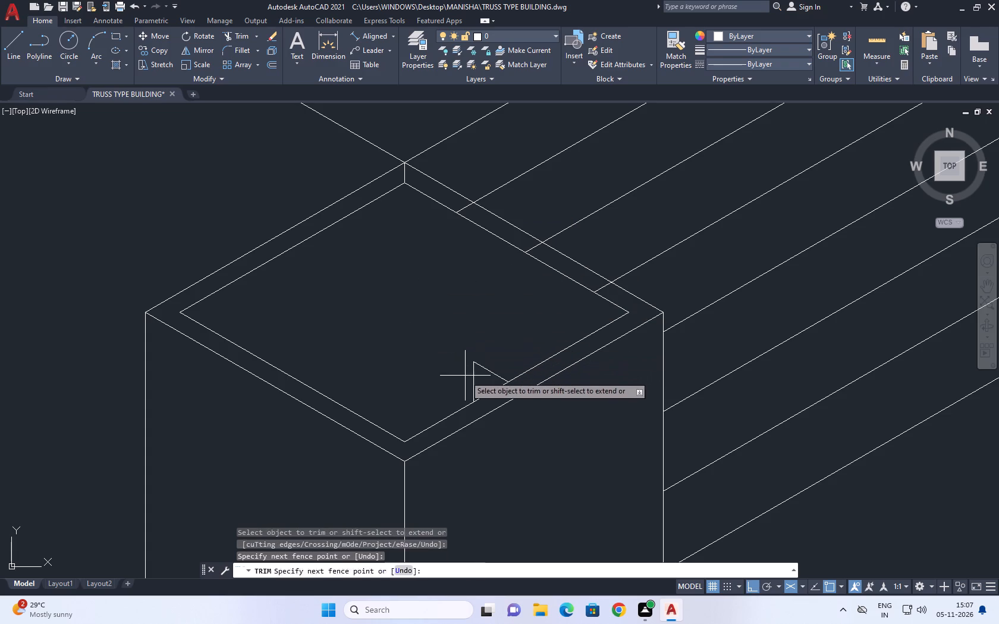
{"action": "left_click", "coordinate": [498, 362]}
Trim the step edge lines between the inner and outer rim lines on the box top's rear-right side.
{"action": "middle_click_drag", "start_coordinate": [495, 247], "coordinate": [497, 316]}
{"action": "left_click", "coordinate": [451, 265]}
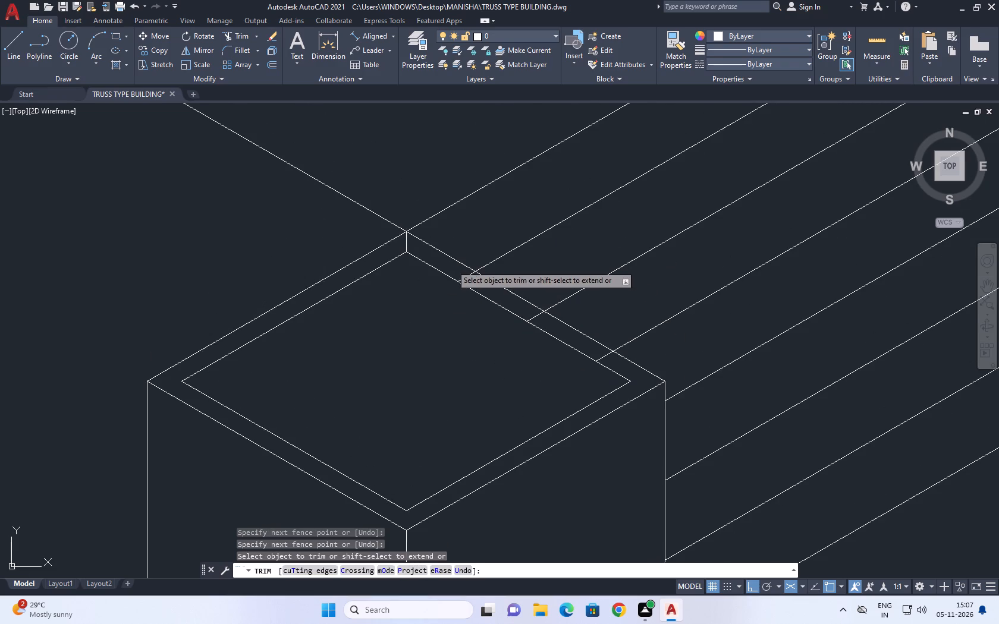
{"action": "left_click", "coordinate": [626, 365]}
{"action": "scroll", "coordinate": [554, 307], "scroll_direction": "down", "scroll_amount": 4}
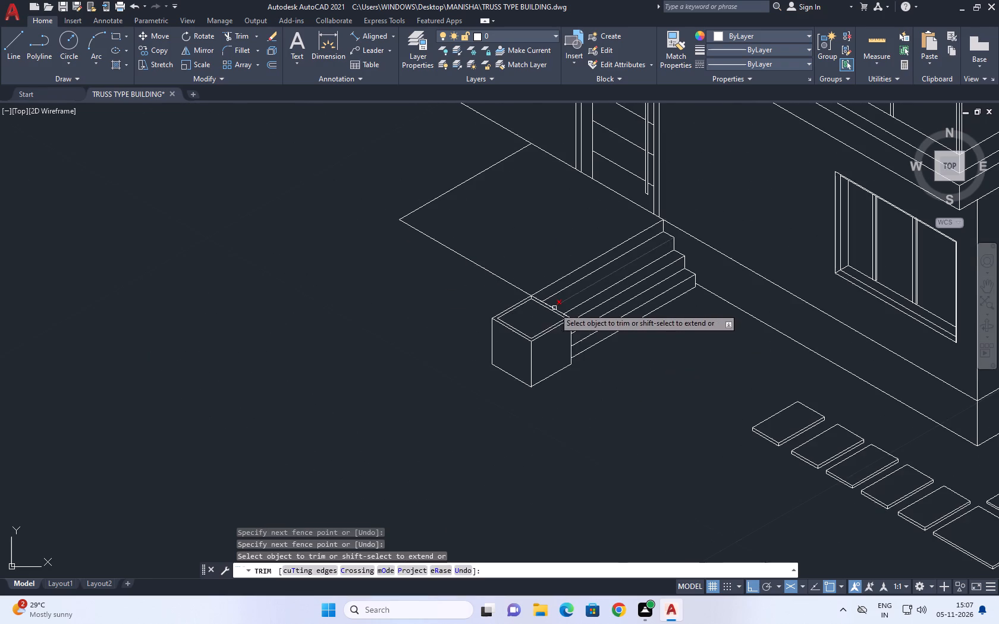
{"action": "key", "text": "space"}
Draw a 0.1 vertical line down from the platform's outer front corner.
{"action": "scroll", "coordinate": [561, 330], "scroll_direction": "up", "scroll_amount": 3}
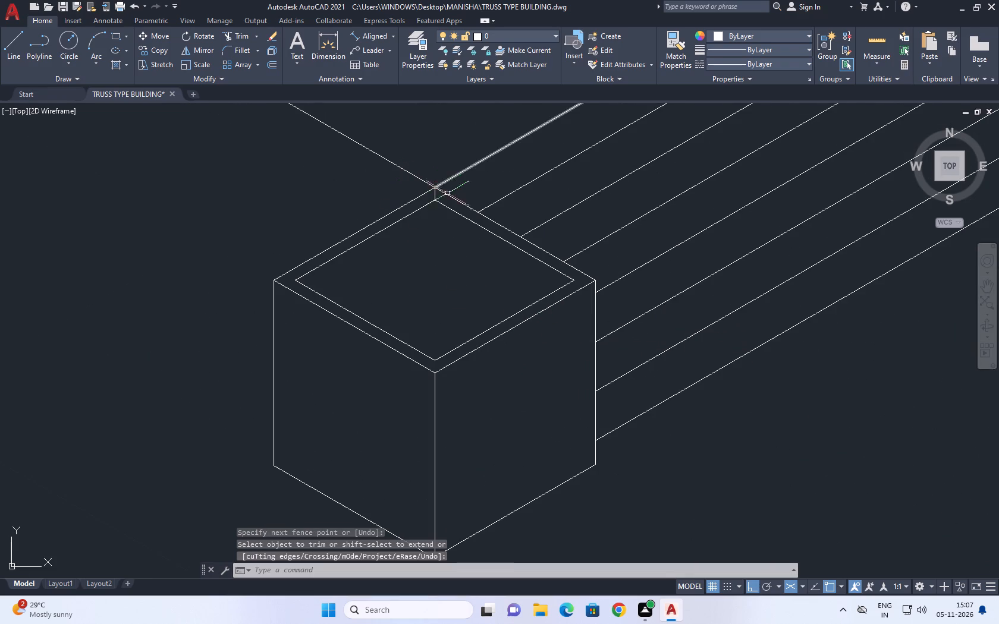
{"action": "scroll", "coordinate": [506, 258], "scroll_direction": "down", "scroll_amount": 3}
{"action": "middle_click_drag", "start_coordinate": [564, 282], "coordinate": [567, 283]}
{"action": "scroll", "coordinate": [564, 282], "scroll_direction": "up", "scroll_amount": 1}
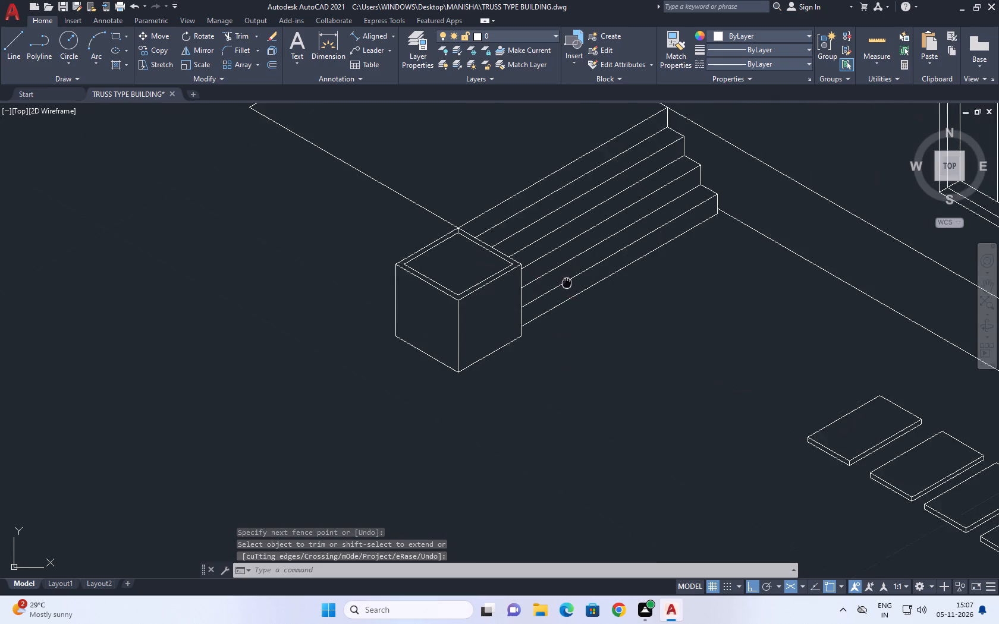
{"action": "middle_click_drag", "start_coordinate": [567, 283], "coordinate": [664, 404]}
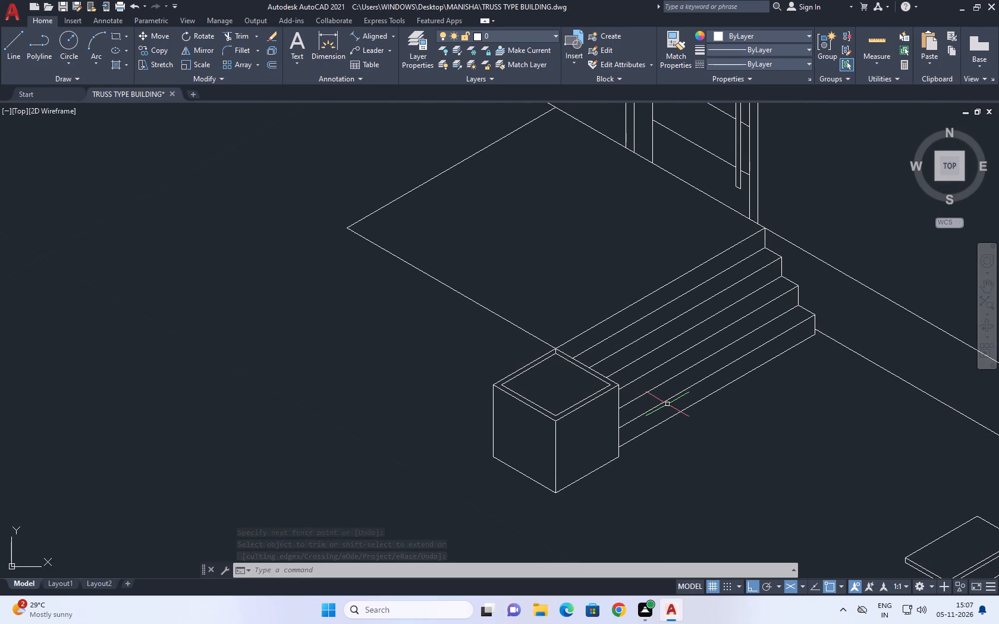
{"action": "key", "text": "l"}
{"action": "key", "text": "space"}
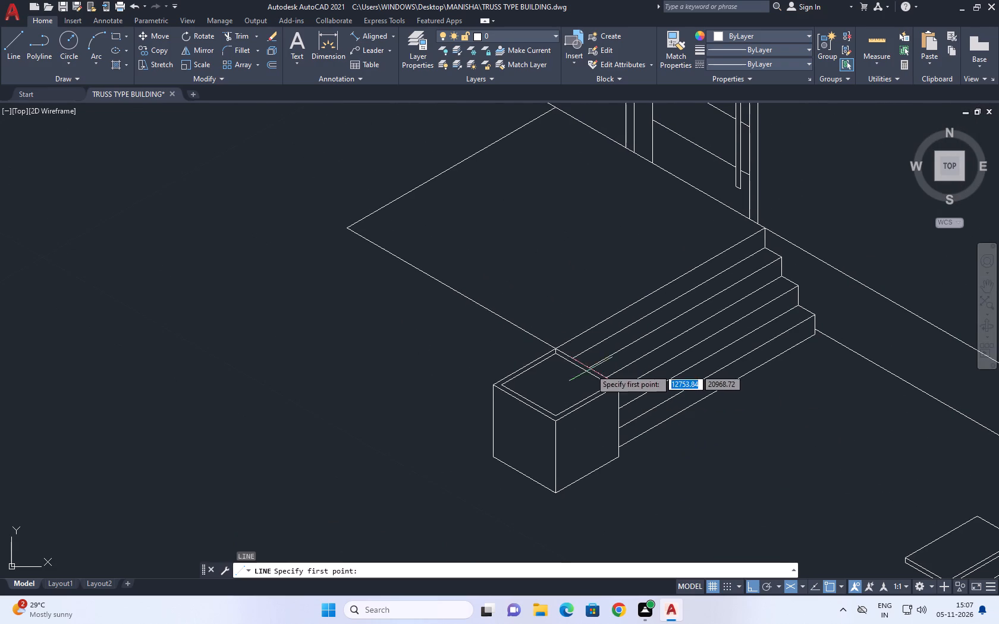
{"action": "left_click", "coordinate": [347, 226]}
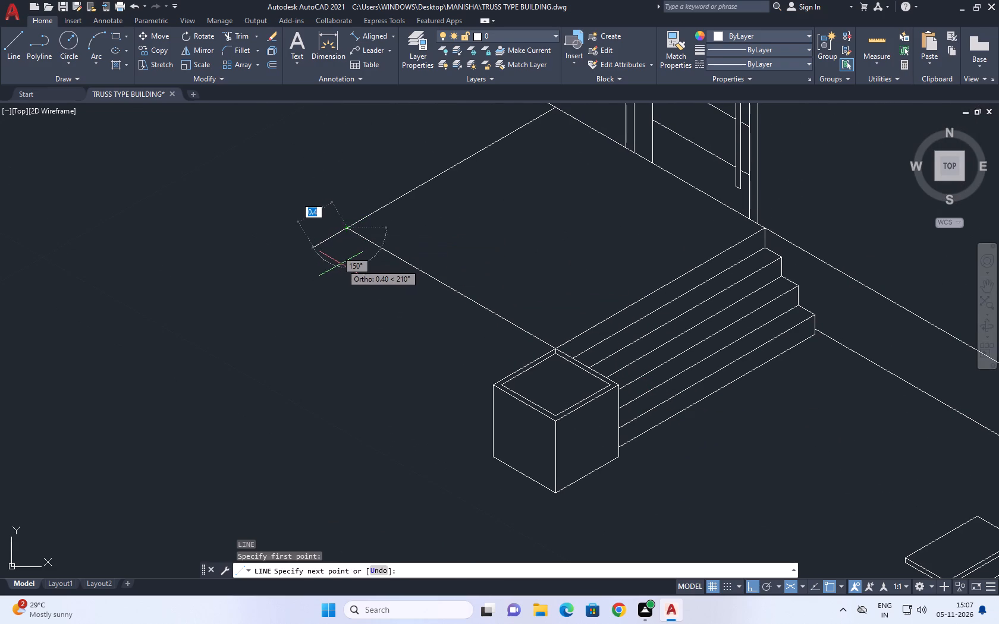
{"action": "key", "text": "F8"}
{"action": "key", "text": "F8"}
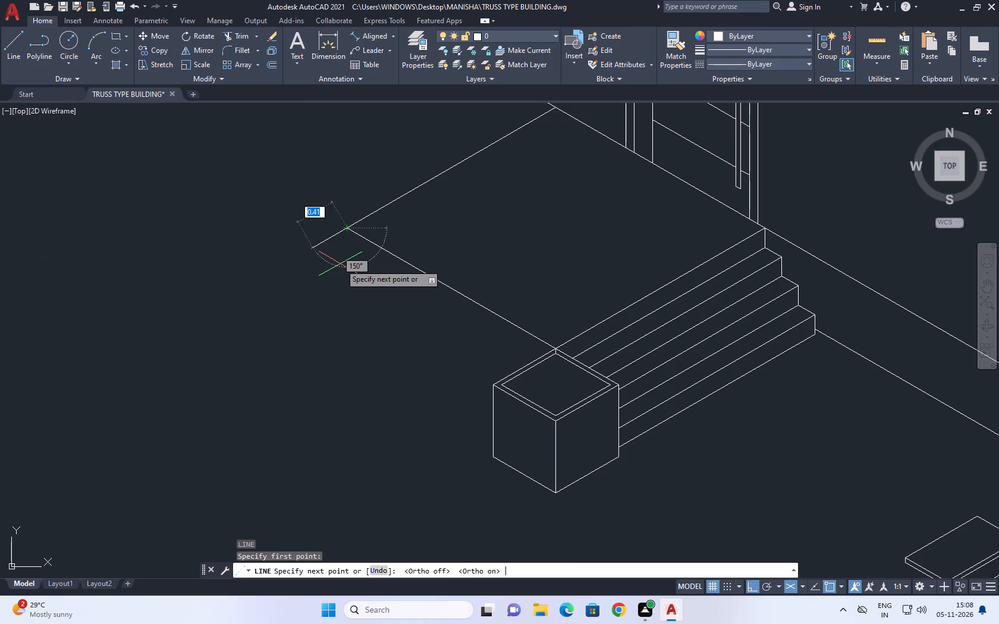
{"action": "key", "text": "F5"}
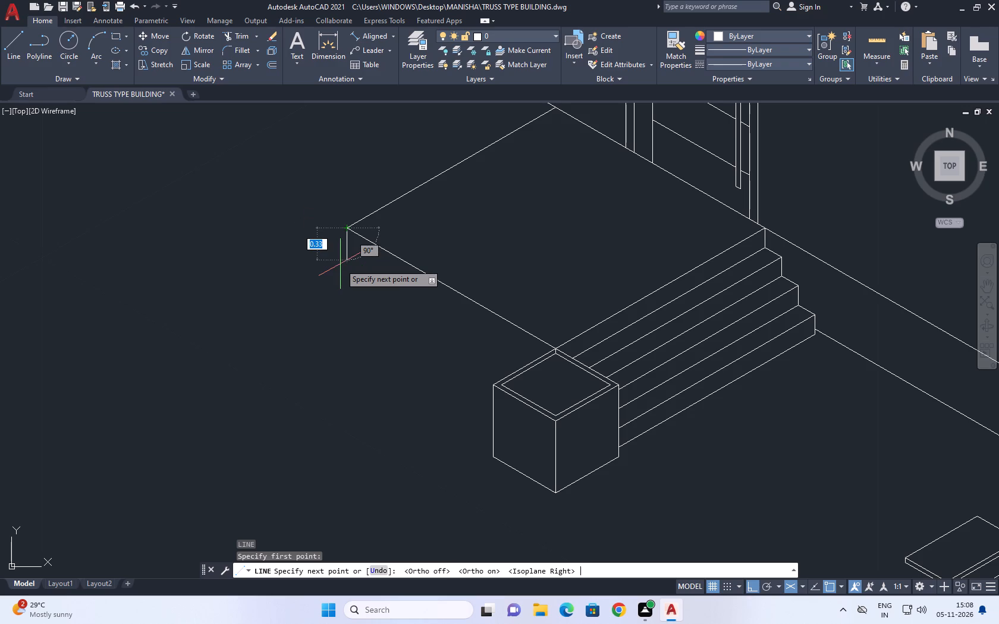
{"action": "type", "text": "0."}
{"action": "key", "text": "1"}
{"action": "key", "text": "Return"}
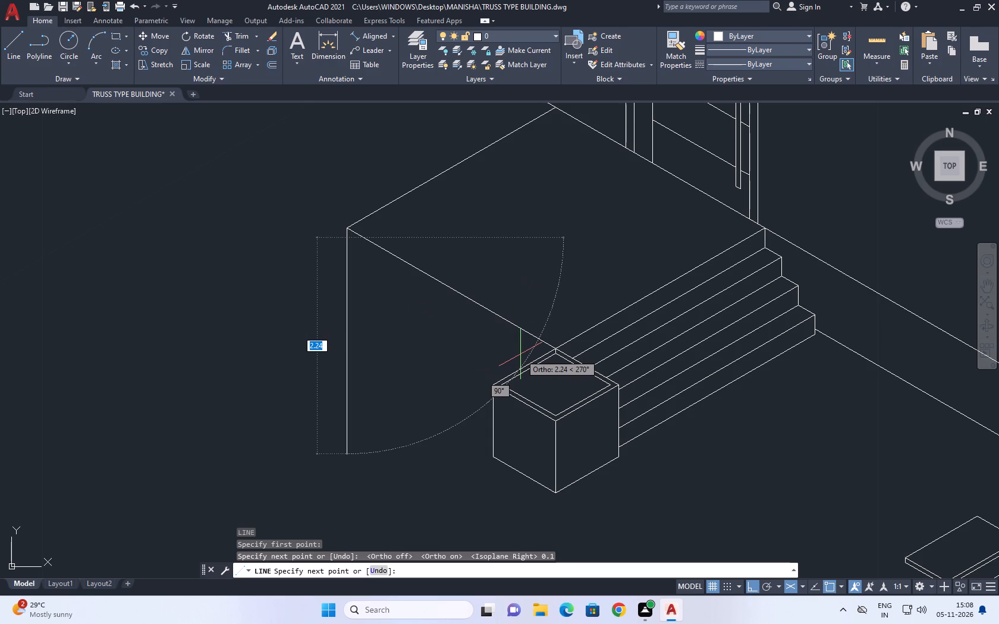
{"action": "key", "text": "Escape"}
Check the riser height of the lowest step with a temporary line.
{"action": "middle_click_drag", "start_coordinate": [731, 376], "coordinate": [628, 352]}
{"action": "key", "text": "space"}
{"action": "scroll", "coordinate": [728, 311], "scroll_direction": "up", "scroll_amount": 2}
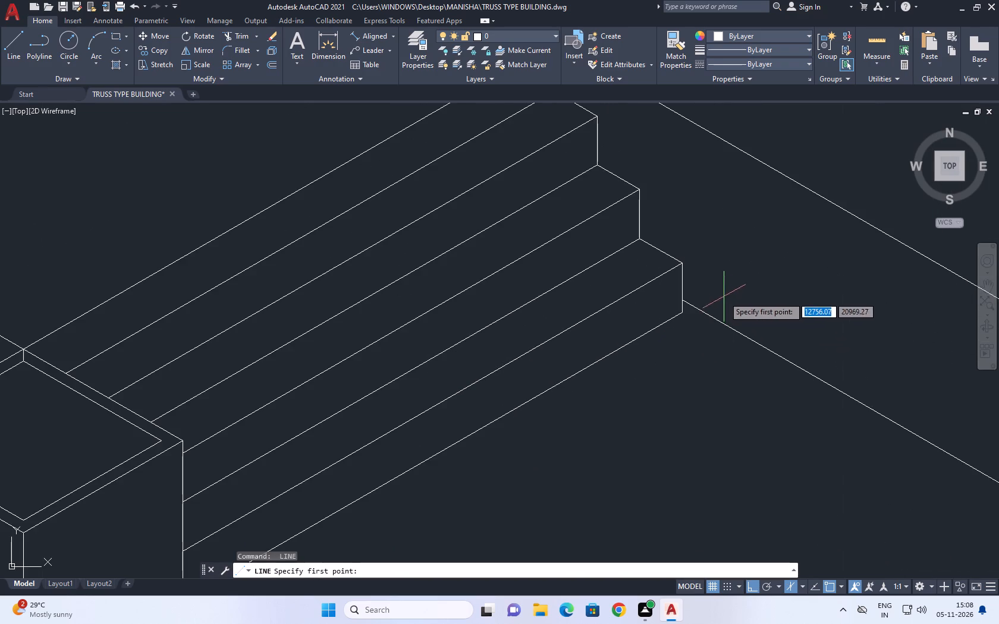
{"action": "left_click", "coordinate": [683, 263]}
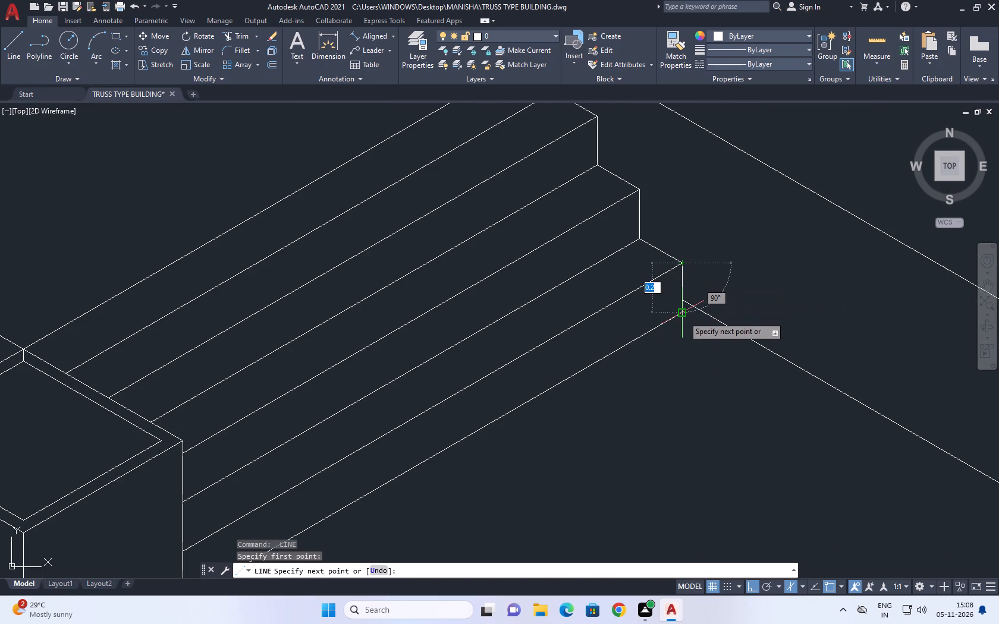
{"action": "key", "text": "space"}
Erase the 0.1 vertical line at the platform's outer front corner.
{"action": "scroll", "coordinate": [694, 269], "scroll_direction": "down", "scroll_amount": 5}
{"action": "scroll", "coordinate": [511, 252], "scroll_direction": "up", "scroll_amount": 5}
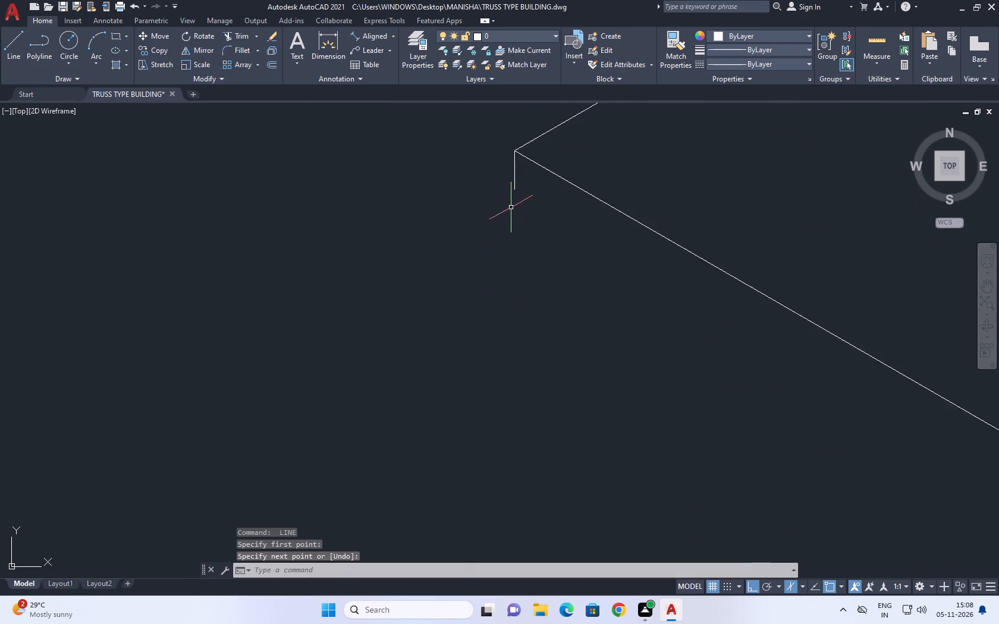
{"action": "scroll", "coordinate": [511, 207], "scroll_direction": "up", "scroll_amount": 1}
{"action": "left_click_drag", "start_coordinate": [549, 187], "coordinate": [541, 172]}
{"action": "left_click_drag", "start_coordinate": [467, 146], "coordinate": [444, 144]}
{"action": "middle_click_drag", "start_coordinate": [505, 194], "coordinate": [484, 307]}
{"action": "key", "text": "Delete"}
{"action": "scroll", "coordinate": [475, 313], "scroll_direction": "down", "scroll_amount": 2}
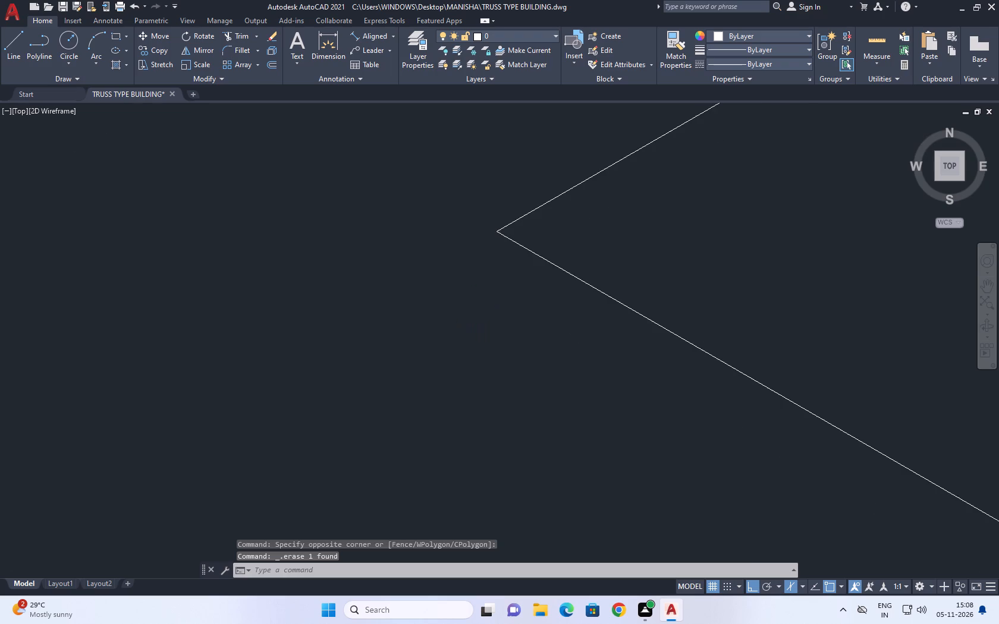
Draw a 0.2 riser line down from the platform's outer front corner and continue its lower edge parallel to the platform to the box.
{"action": "scroll", "coordinate": [475, 313], "scroll_direction": "down", "scroll_amount": 2}
{"action": "key", "text": "l"}
{"action": "key", "text": "space"}
{"action": "left_click", "coordinate": [480, 298]}
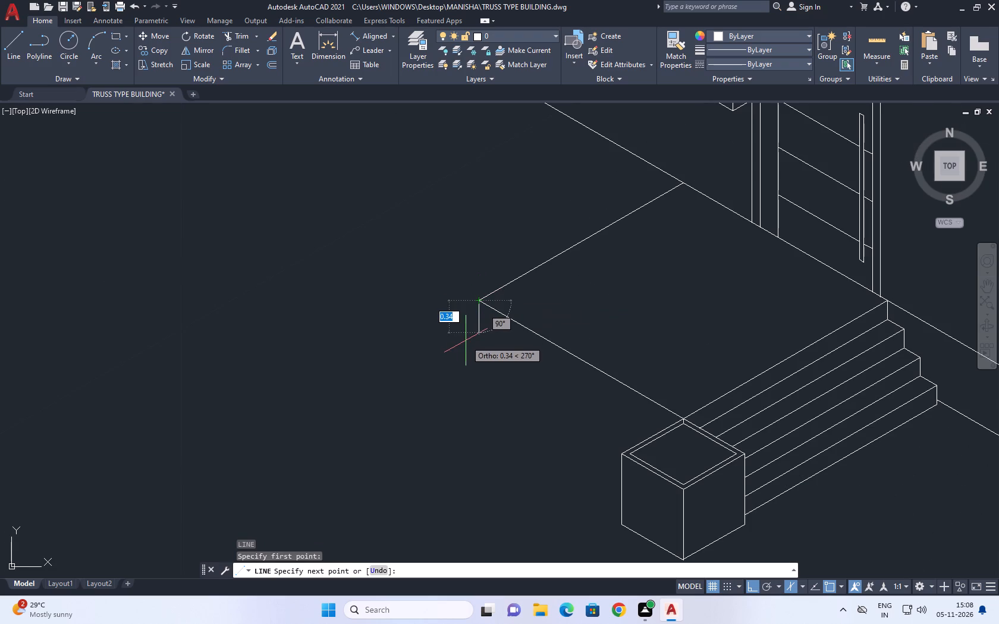
{"action": "type", "text": "0.2"}
{"action": "key", "text": "Return"}
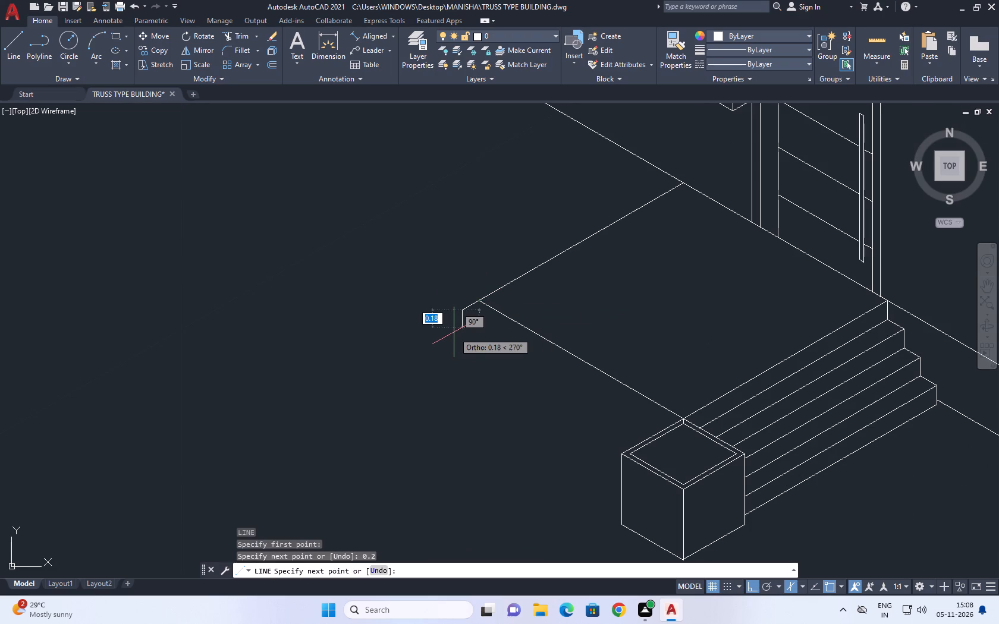
{"action": "key", "text": "ctrl+z"}
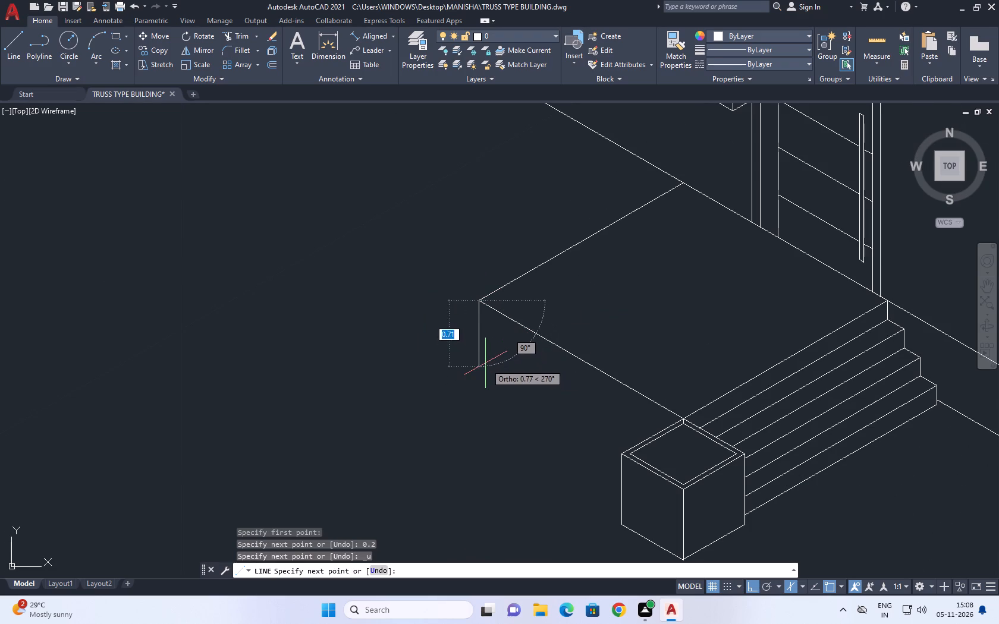
{"action": "type", "text": "0.2"}
{"action": "key", "text": "Return"}
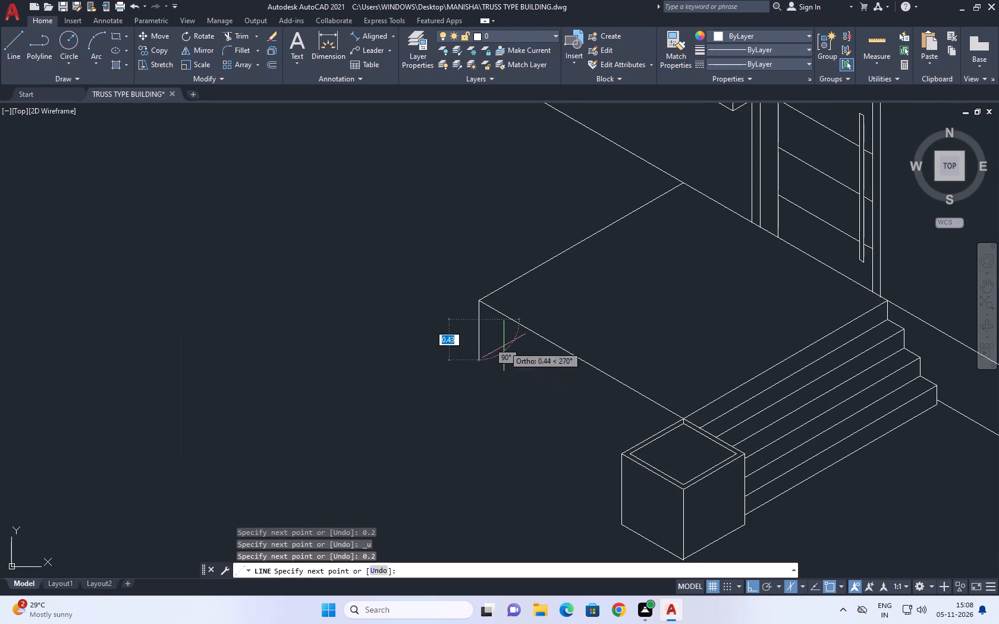
{"action": "key", "text": "F5"}
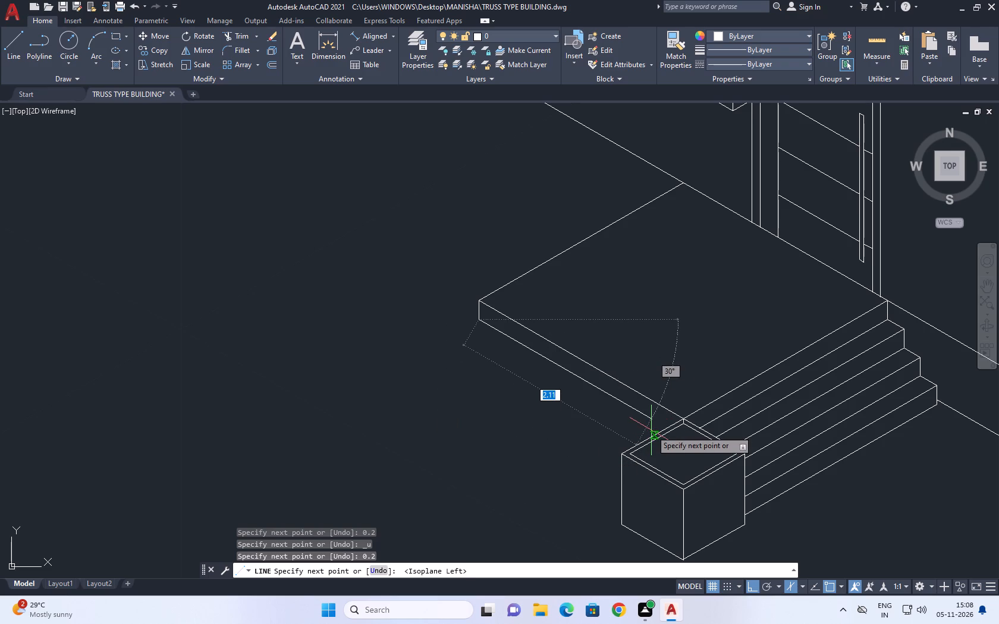
{"action": "scroll", "coordinate": [686, 435], "scroll_direction": "up", "scroll_amount": 3}
{"action": "left_click", "coordinate": [632, 436]}
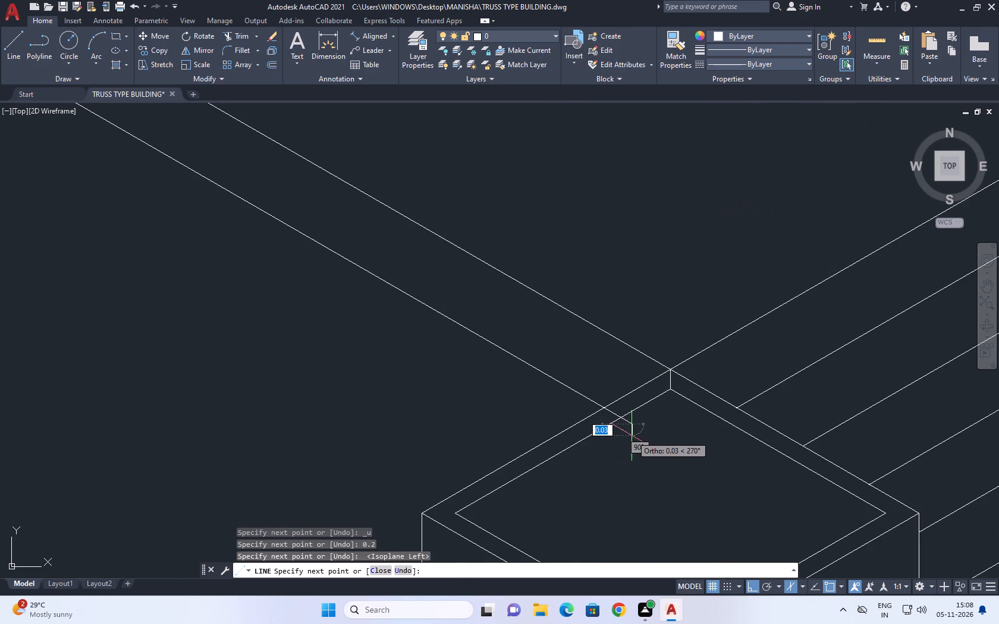
{"action": "key", "text": "space"}
{"action": "scroll", "coordinate": [592, 426], "scroll_direction": "down", "scroll_amount": 2}
Draw a 0.2 tread line outward from the riser's bottom corner and continue its outer edge parallel to the platform to the box.
{"action": "key", "text": "space"}
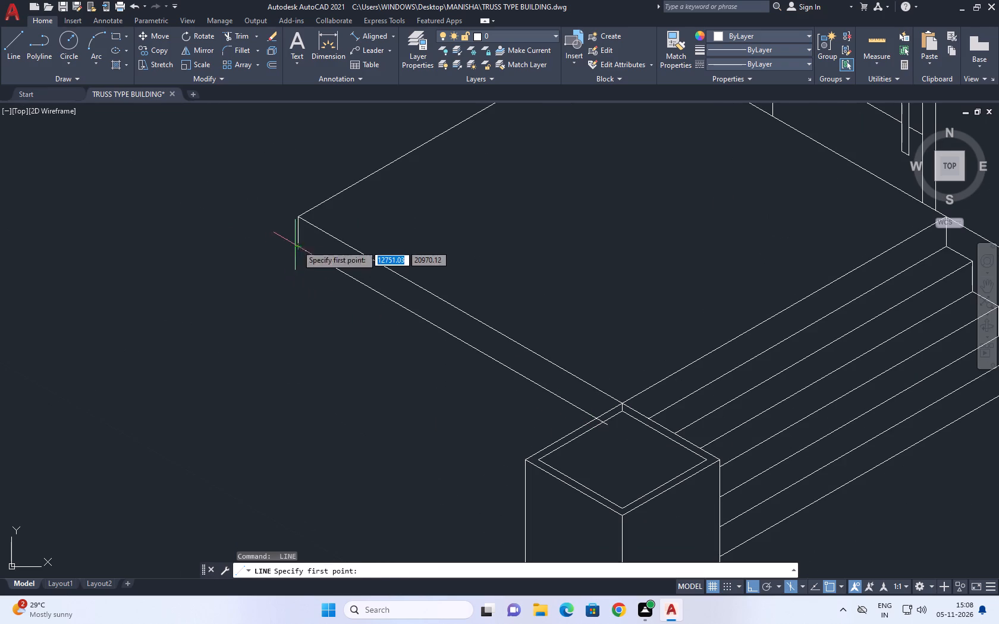
{"action": "left_click", "coordinate": [303, 247]}
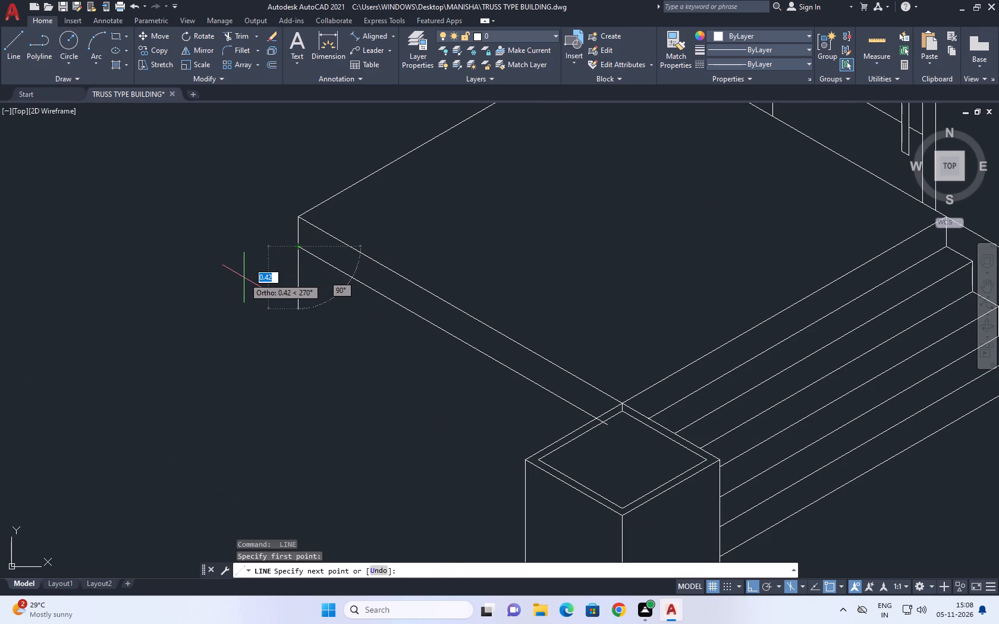
{"action": "key", "text": "F5"}
{"action": "type", "text": "0.2"}
{"action": "key", "text": "Return"}
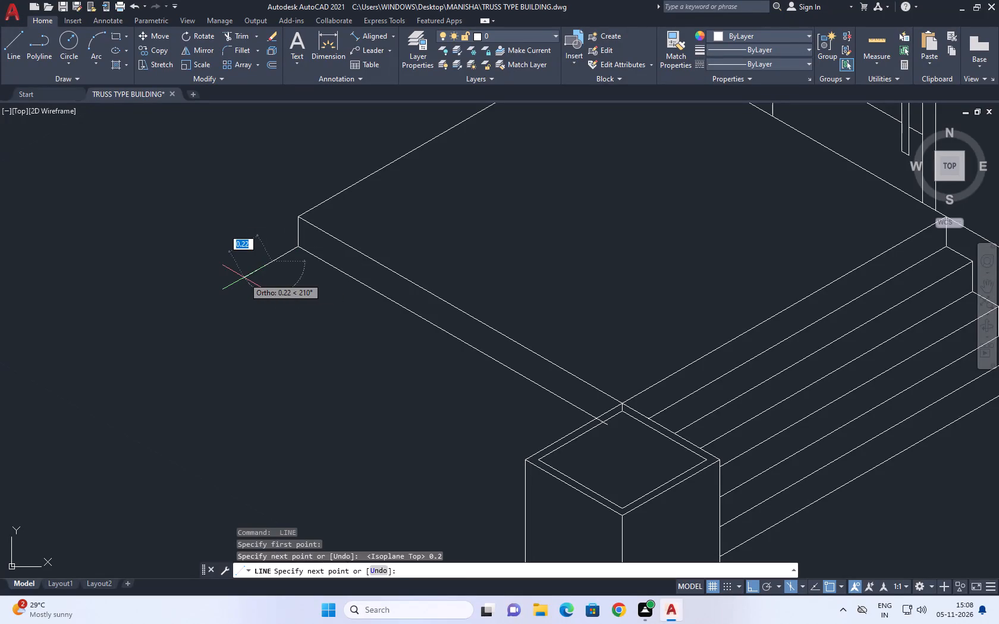
{"action": "scroll", "coordinate": [574, 434], "scroll_direction": "up", "scroll_amount": 2}
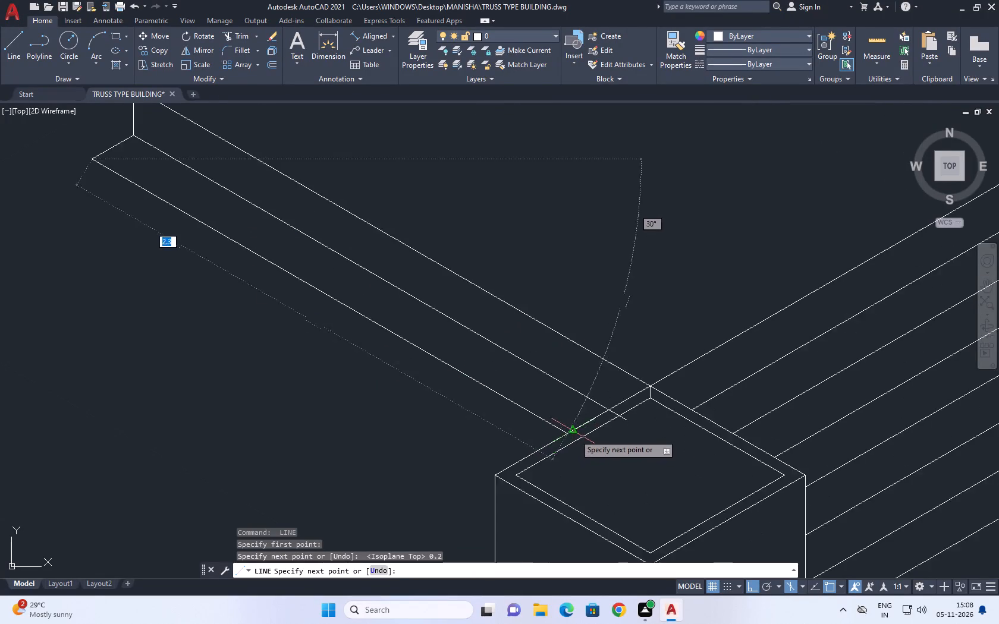
{"action": "scroll", "coordinate": [575, 434], "scroll_direction": "up", "scroll_amount": 1}
{"action": "left_click", "coordinate": [602, 485]}
{"action": "key", "text": "space"}
{"action": "scroll", "coordinate": [422, 251], "scroll_direction": "down", "scroll_amount": 4}
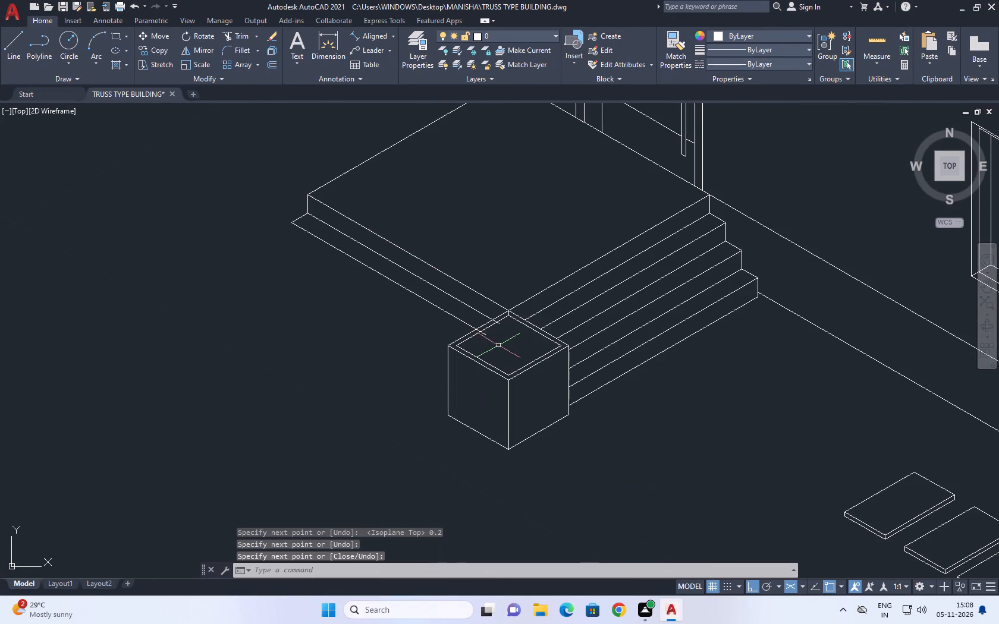
Draw a 0.2 riser line down from the first tread's outer corner and continue its lower edge parallel to the platform to the box.
{"action": "key", "text": "space"}
{"action": "scroll", "coordinate": [290, 231], "scroll_direction": "up", "scroll_amount": 1}
{"action": "left_click", "coordinate": [291, 218]}
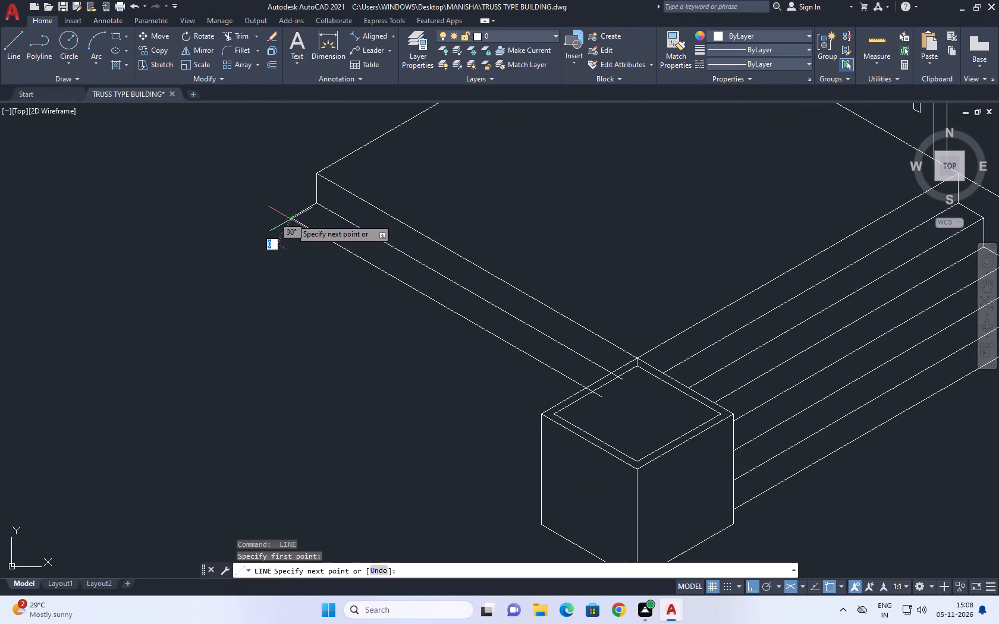
{"action": "key", "text": "F5"}
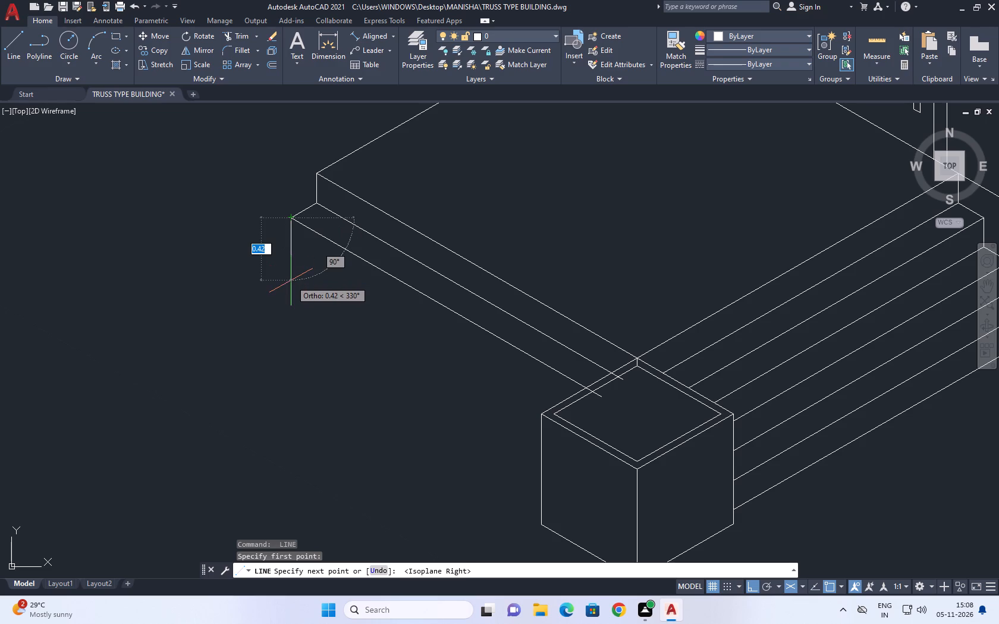
{"action": "type", "text": "0.2"}
{"action": "key", "text": "Return"}
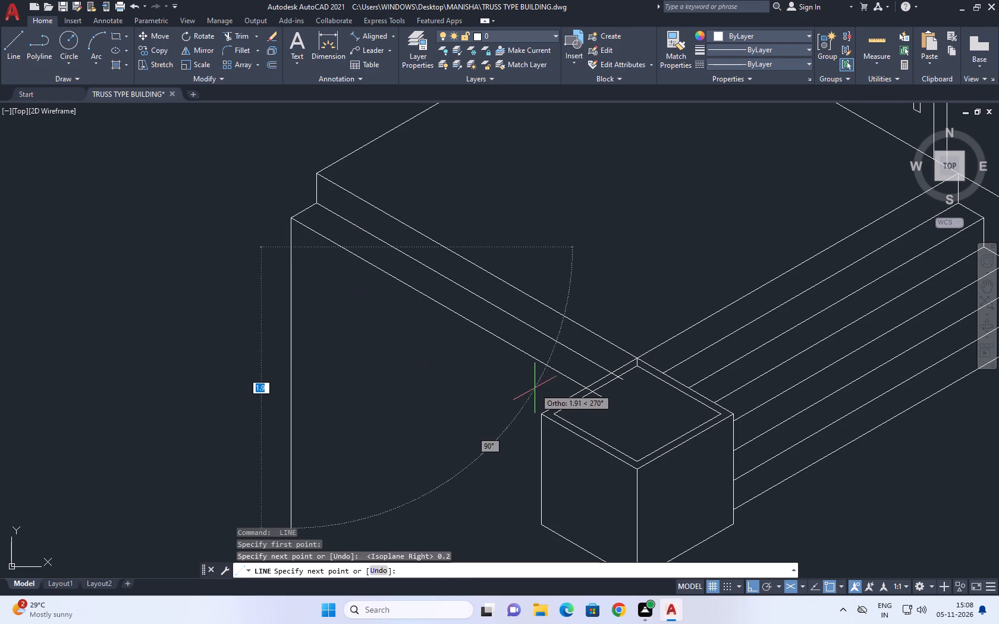
{"action": "key", "text": "F5"}
{"action": "left_click", "coordinate": [596, 415]}
{"action": "key", "text": "space"}
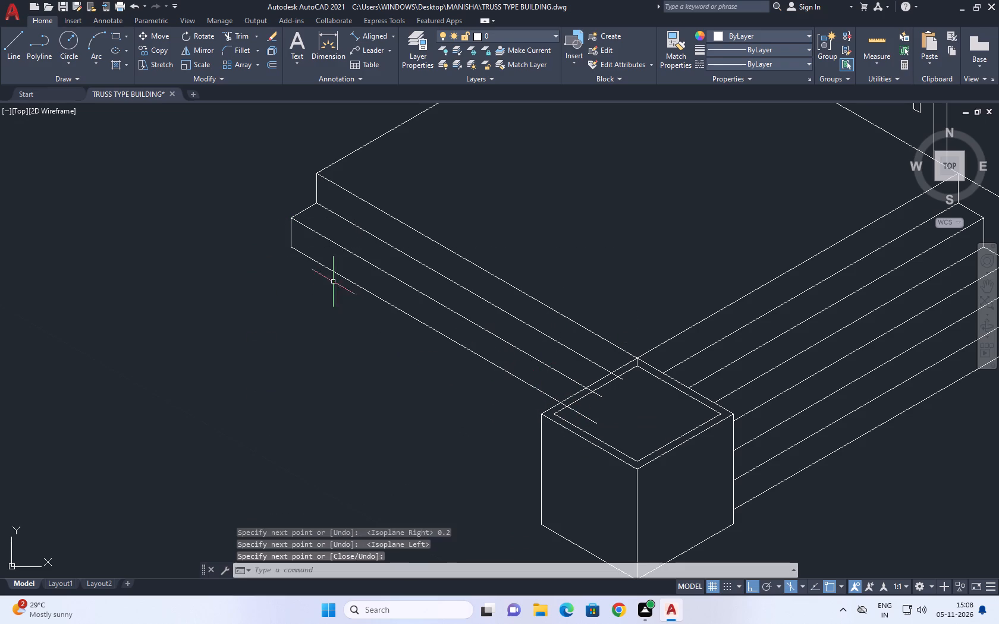
Draw a 0.2 tread line outward from the second riser's bottom corner and continue its outer edge parallel to the platform to the box.
{"action": "key", "text": "space"}
{"action": "left_click", "coordinate": [293, 245]}
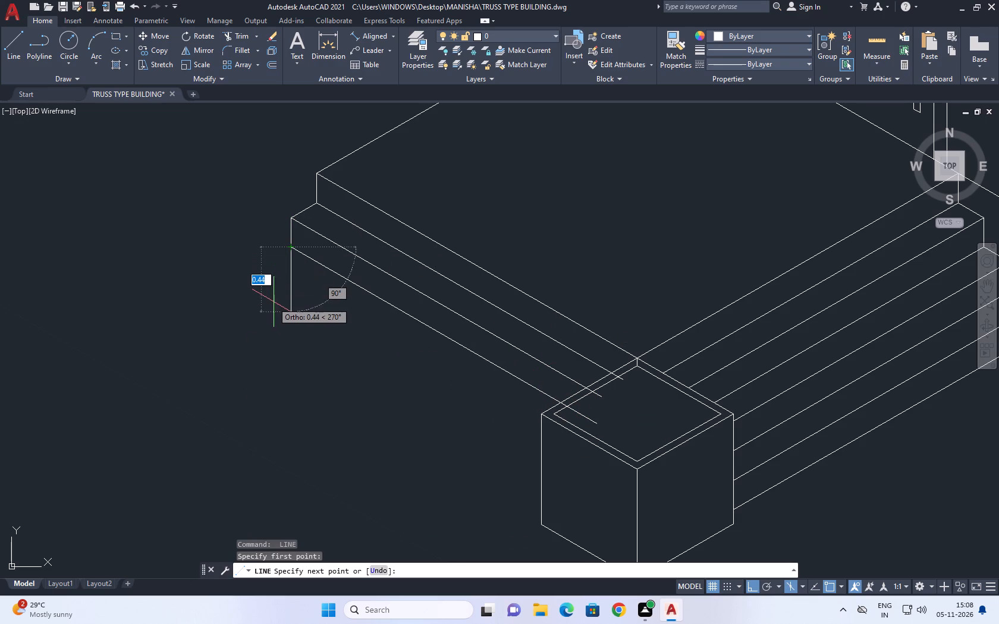
{"action": "key", "text": "F5"}
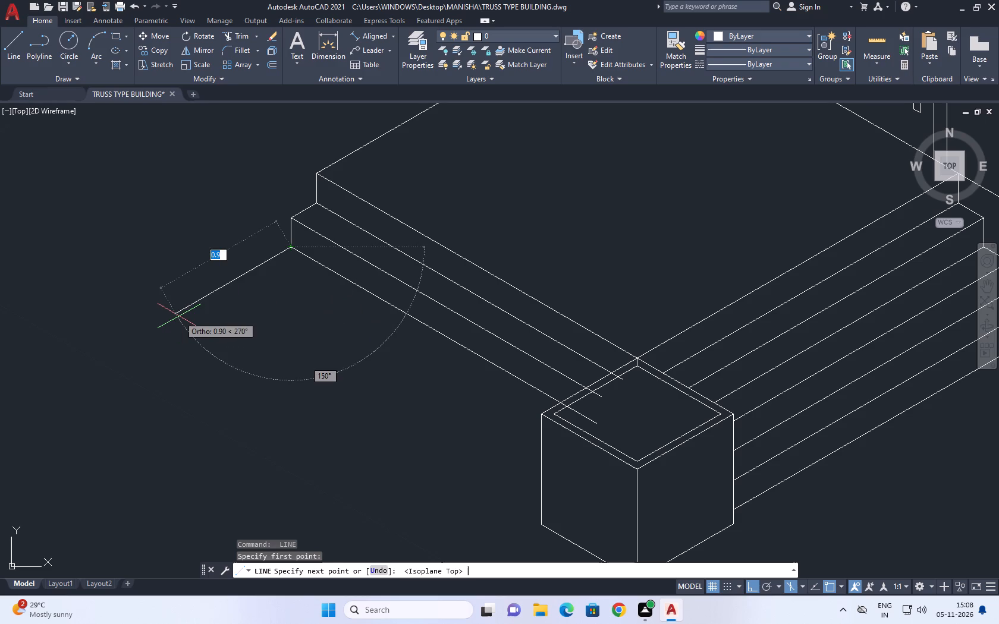
{"action": "key", "text": "0"}
{"action": "type", "text": ".2"}
{"action": "key", "text": "Return"}
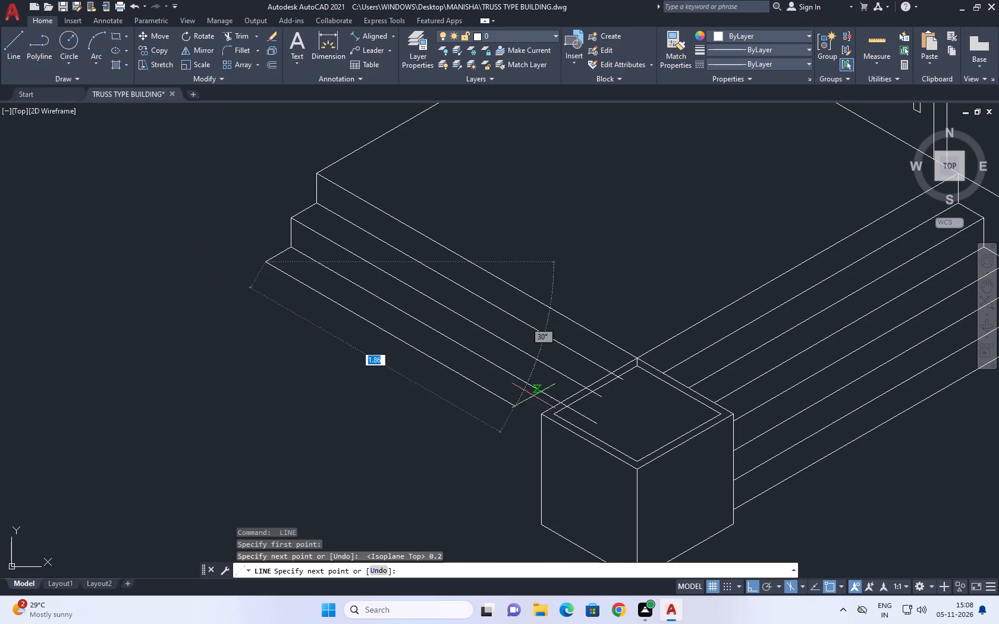
{"action": "scroll", "coordinate": [574, 414], "scroll_direction": "up", "scroll_amount": 2}
{"action": "left_click", "coordinate": [544, 473]}
{"action": "key", "text": "space"}
Draw a 0.2 riser line down from the second tread's outer corner and continue its lower edge parallel to the steps to the box.
{"action": "scroll", "coordinate": [514, 367], "scroll_direction": "down", "scroll_amount": 3}
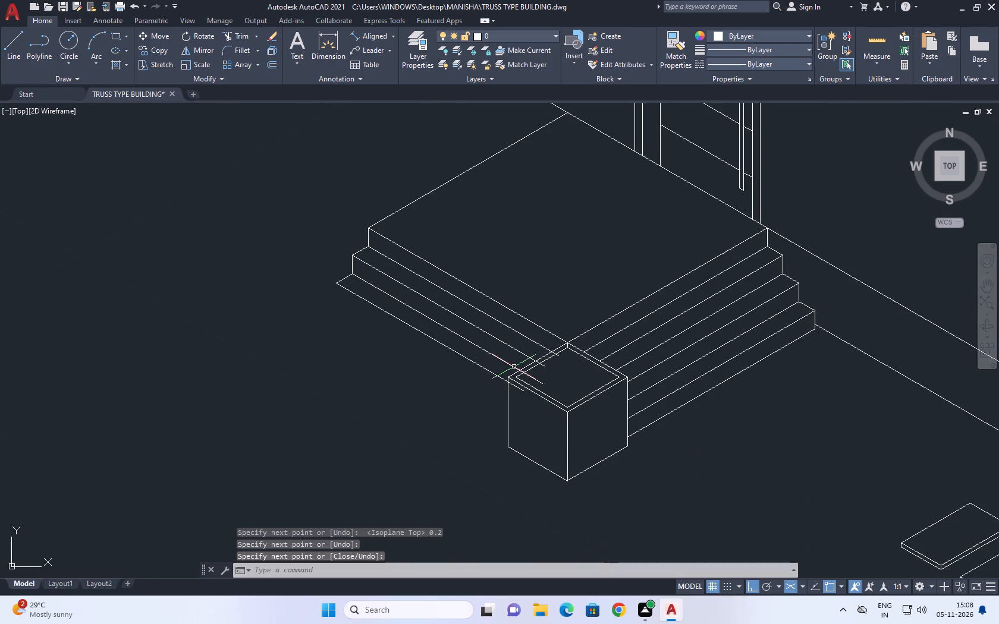
{"action": "middle_click_drag", "start_coordinate": [496, 364], "coordinate": [585, 363]}
{"action": "scroll", "coordinate": [589, 365], "scroll_direction": "up", "scroll_amount": 1}
{"action": "key", "text": "space"}
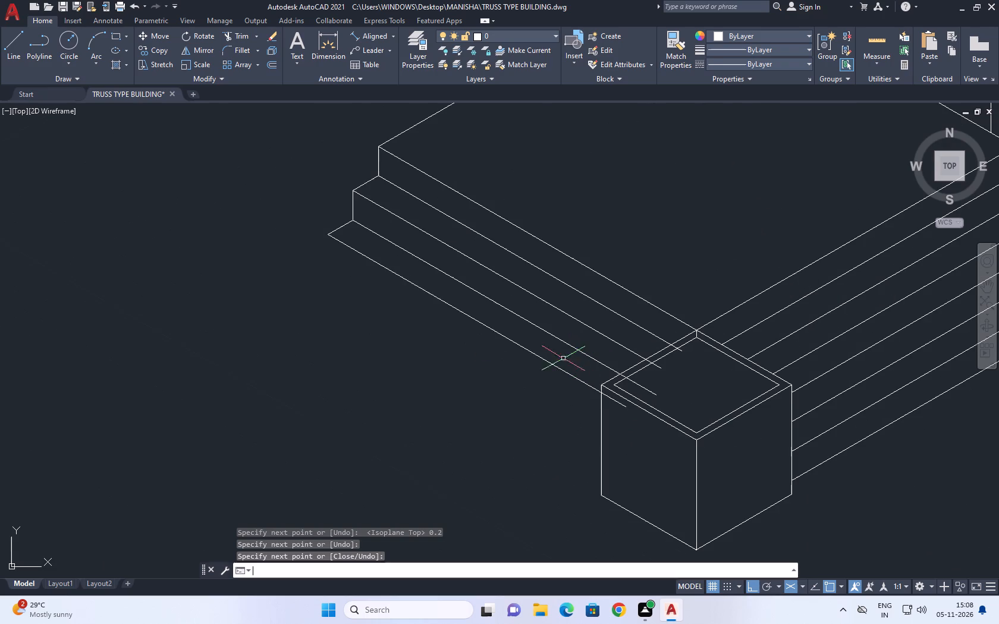
{"action": "left_click", "coordinate": [329, 238]}
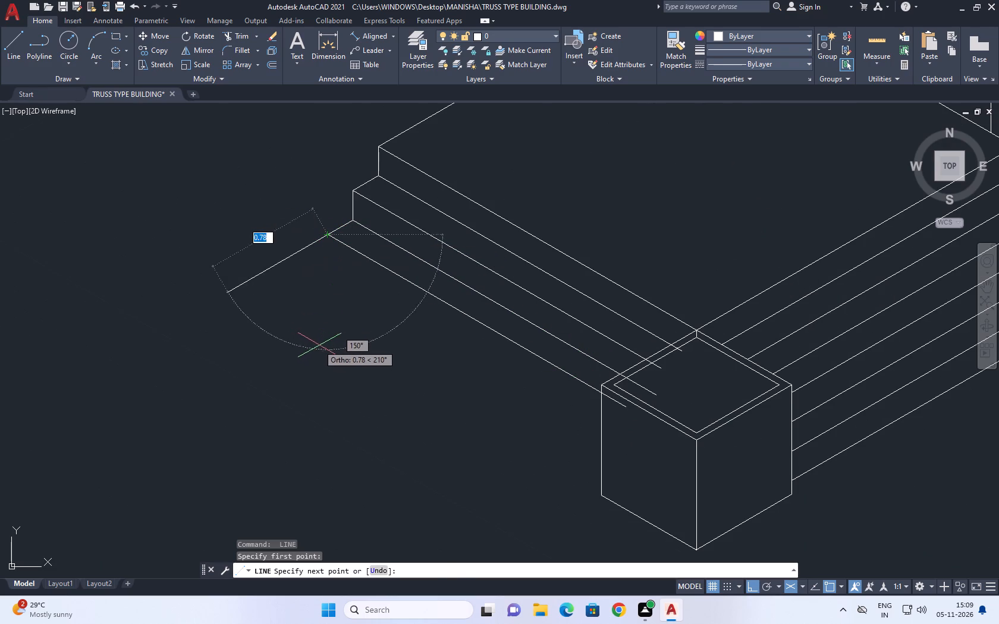
{"action": "key", "text": "F5"}
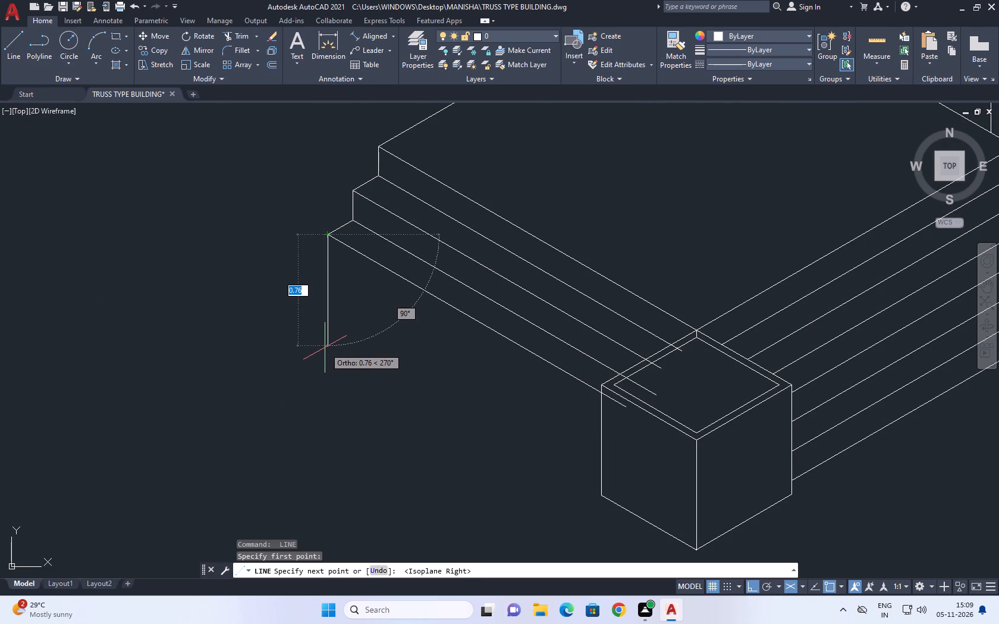
{"action": "key", "text": "0"}
{"action": "key", "text": "period"}
{"action": "key", "text": "2"}
{"action": "key", "text": "space"}
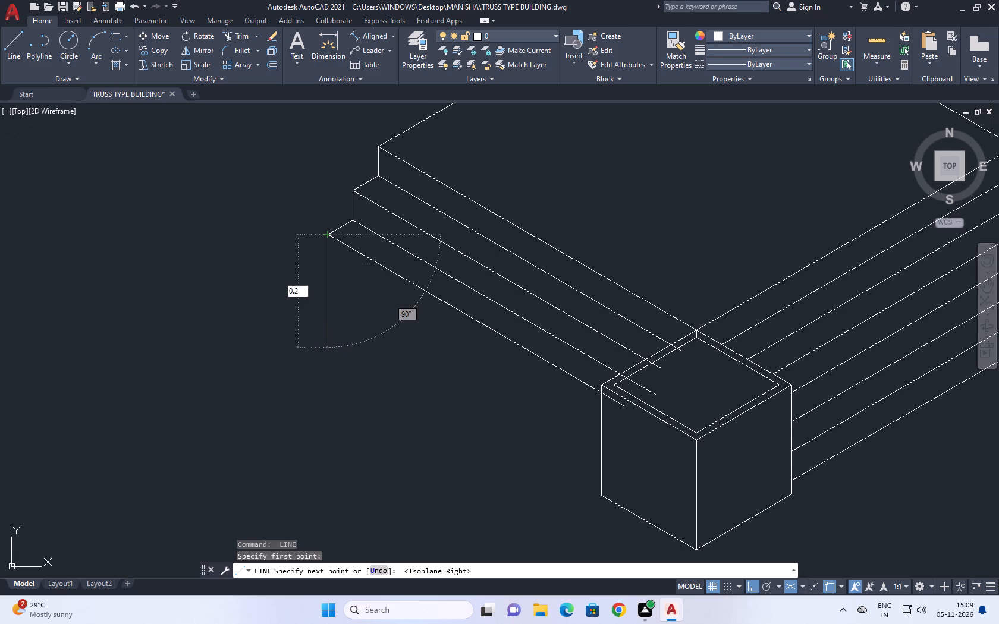
{"action": "key", "text": "F5"}
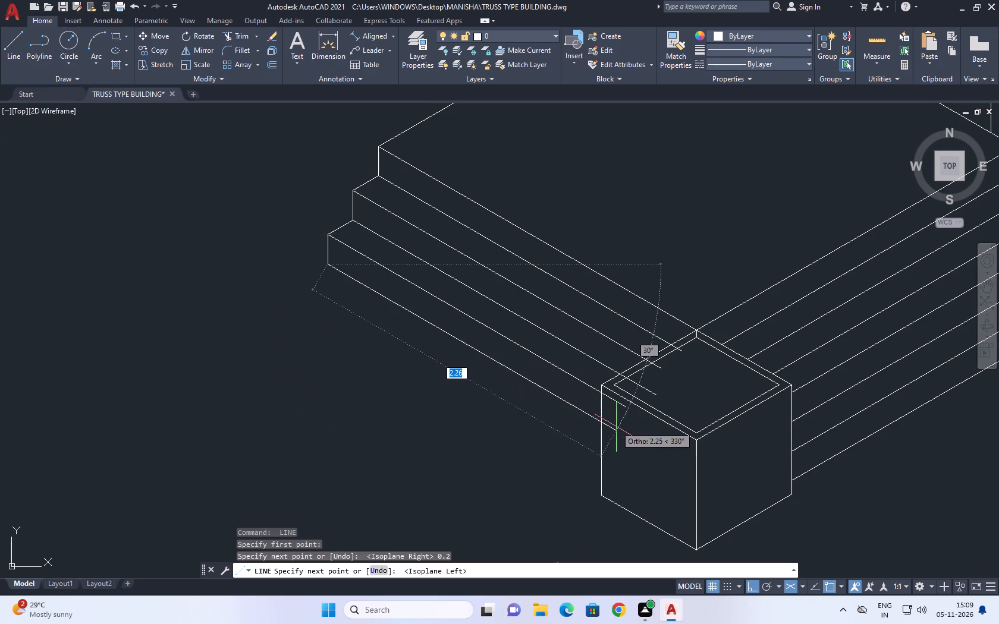
{"action": "left_click", "coordinate": [617, 427]}
{"action": "key", "text": "space"}
Draw a 0.2 tread line outward from the third riser's bottom corner and continue its outer edge parallel to the steps to the box.
{"action": "key", "text": "space"}
{"action": "left_click", "coordinate": [329, 266]}
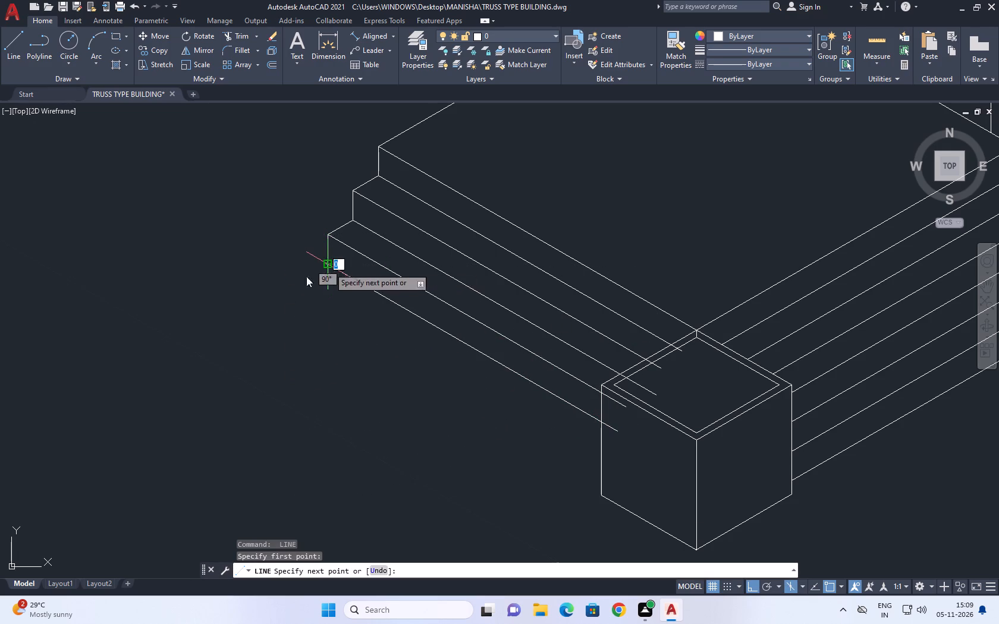
{"action": "key", "text": "F5"}
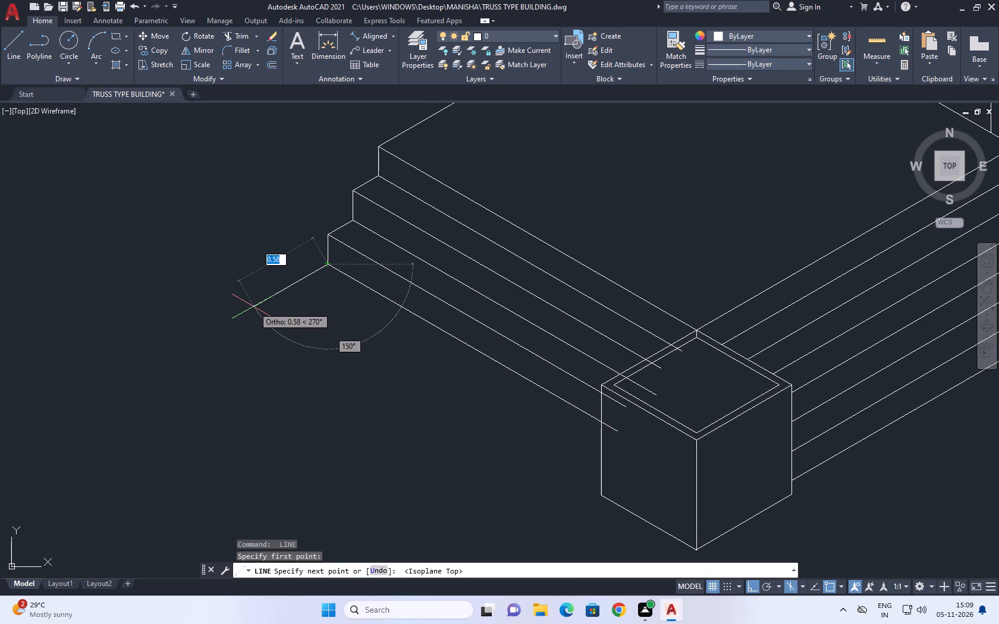
{"action": "type", "text": "0.2"}
{"action": "key", "text": "space"}
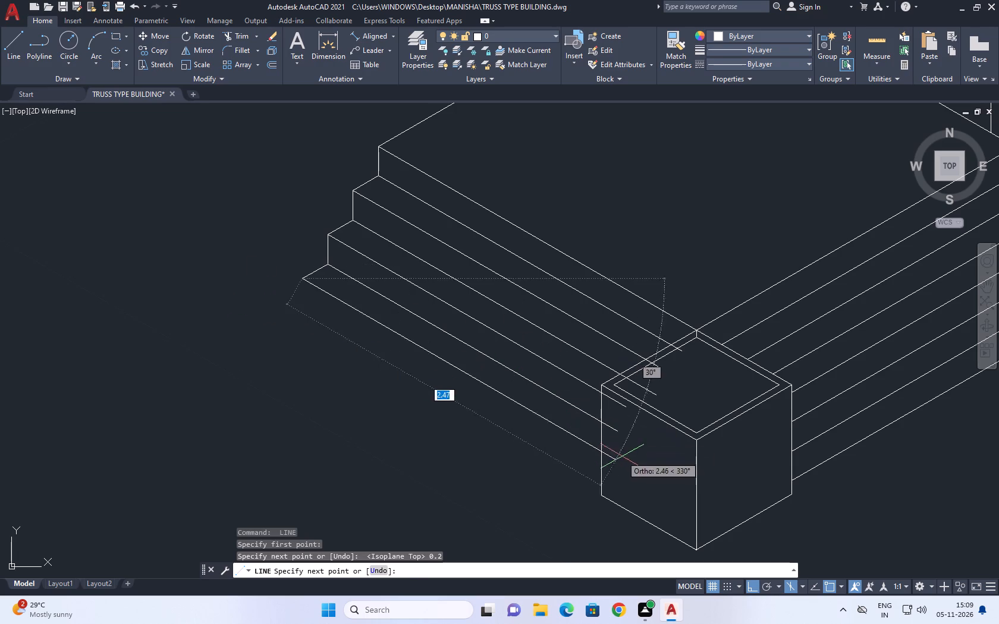
{"action": "left_click", "coordinate": [622, 458]}
{"action": "key", "text": "space"}
Draw a 0.2 riser line down from the third tread's outer corner and continue its lower edge parallel to the steps to the box.
{"action": "key", "text": "space"}
{"action": "left_click", "coordinate": [304, 281]}
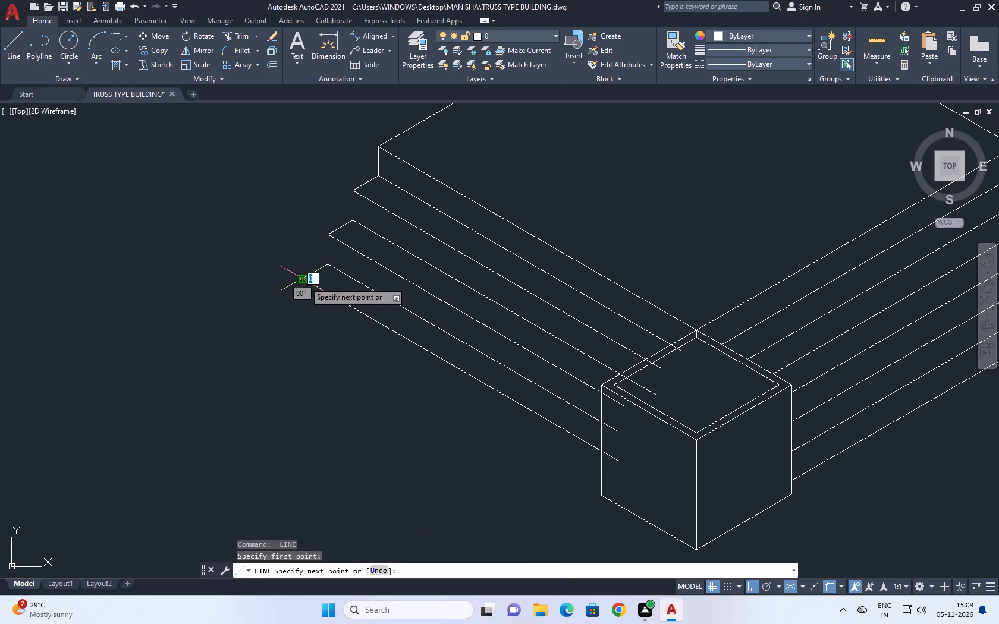
{"action": "key", "text": "F8"}
{"action": "key", "text": "F8"}
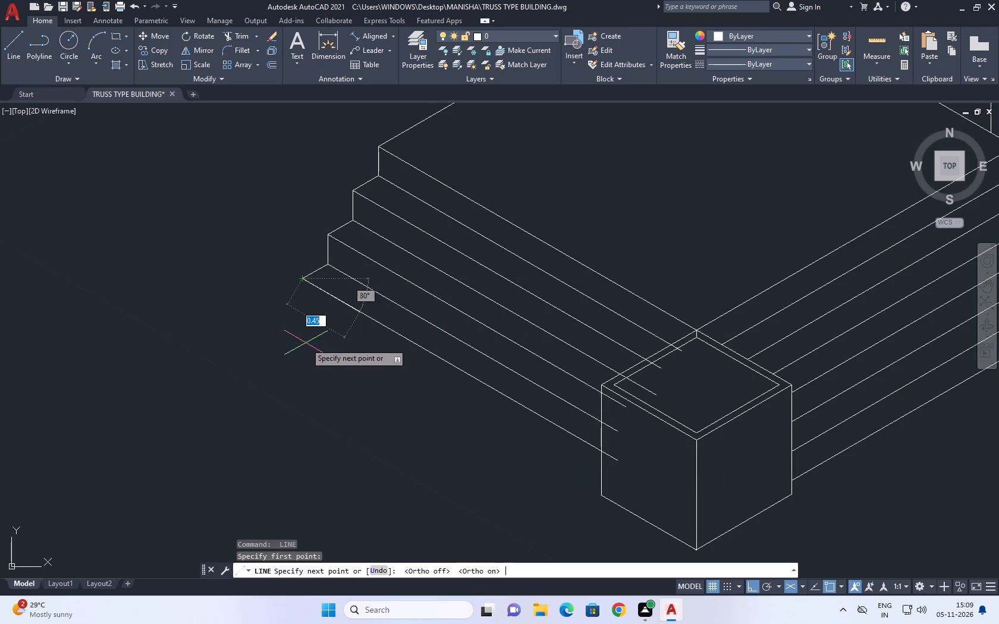
{"action": "key", "text": "F5"}
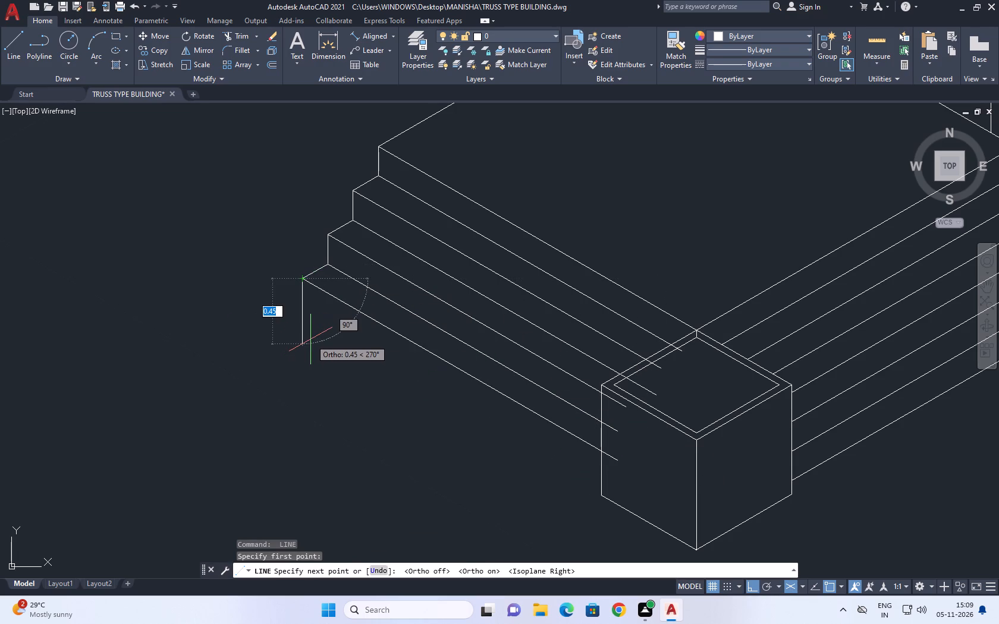
{"action": "key", "text": "0"}
{"action": "key", "text": "period"}
{"action": "type", "text": "2"}
{"action": "key", "text": "space"}
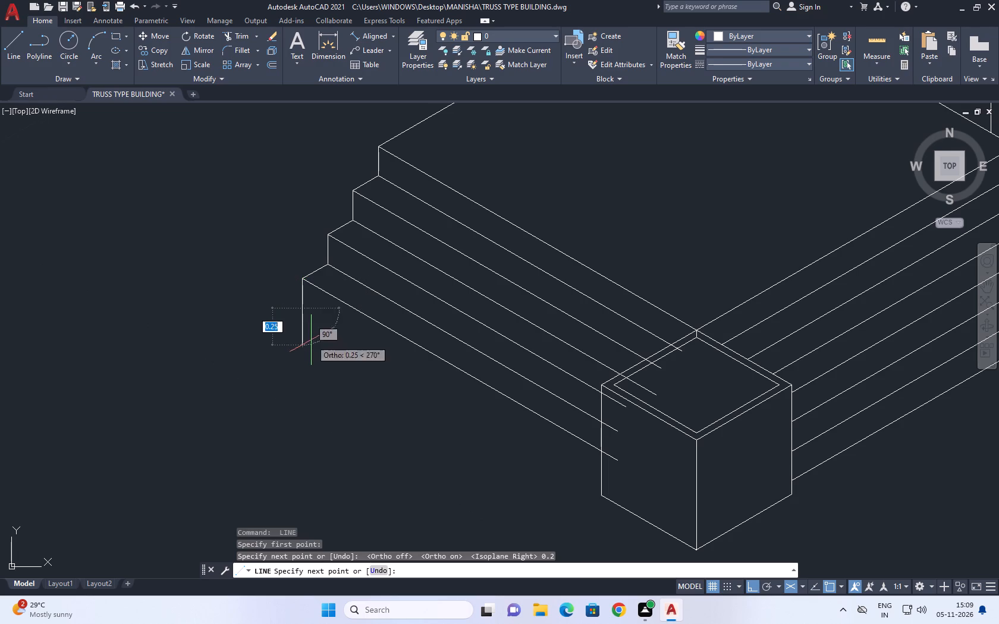
{"action": "key", "text": "F5"}
{"action": "left_click", "coordinate": [626, 481]}
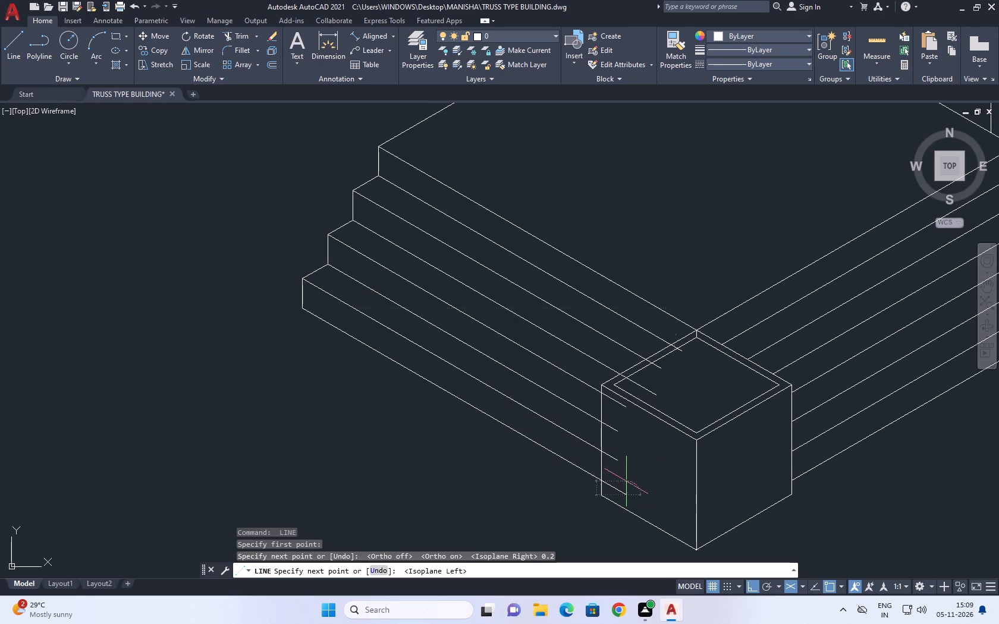
{"action": "key", "text": "space"}
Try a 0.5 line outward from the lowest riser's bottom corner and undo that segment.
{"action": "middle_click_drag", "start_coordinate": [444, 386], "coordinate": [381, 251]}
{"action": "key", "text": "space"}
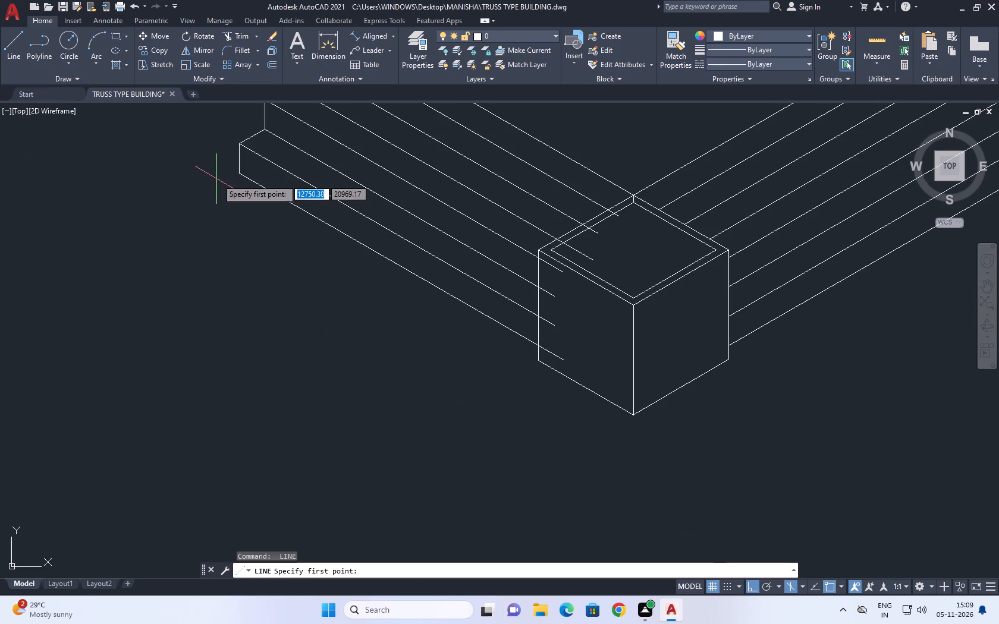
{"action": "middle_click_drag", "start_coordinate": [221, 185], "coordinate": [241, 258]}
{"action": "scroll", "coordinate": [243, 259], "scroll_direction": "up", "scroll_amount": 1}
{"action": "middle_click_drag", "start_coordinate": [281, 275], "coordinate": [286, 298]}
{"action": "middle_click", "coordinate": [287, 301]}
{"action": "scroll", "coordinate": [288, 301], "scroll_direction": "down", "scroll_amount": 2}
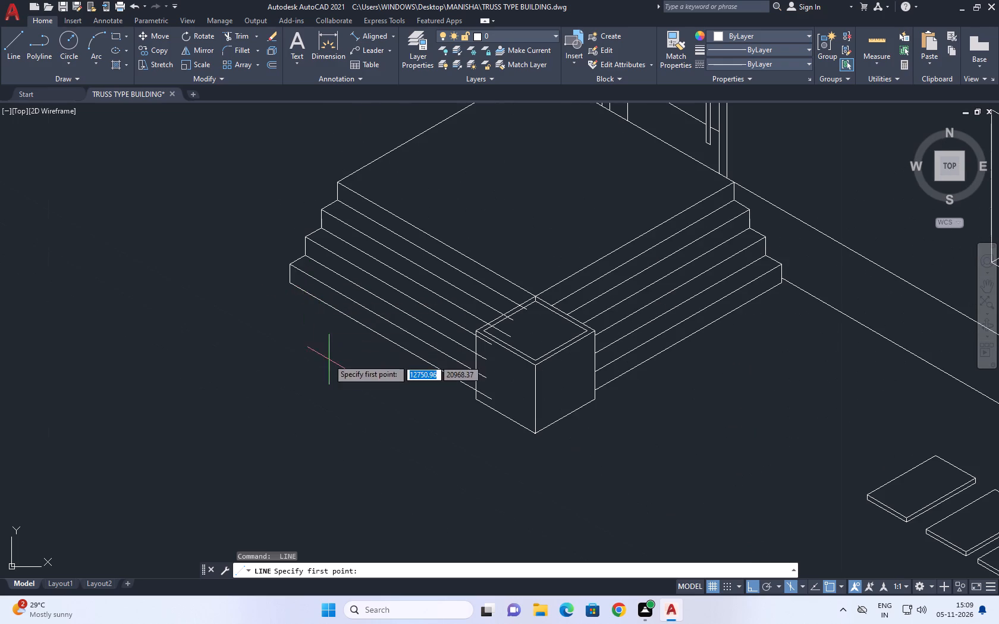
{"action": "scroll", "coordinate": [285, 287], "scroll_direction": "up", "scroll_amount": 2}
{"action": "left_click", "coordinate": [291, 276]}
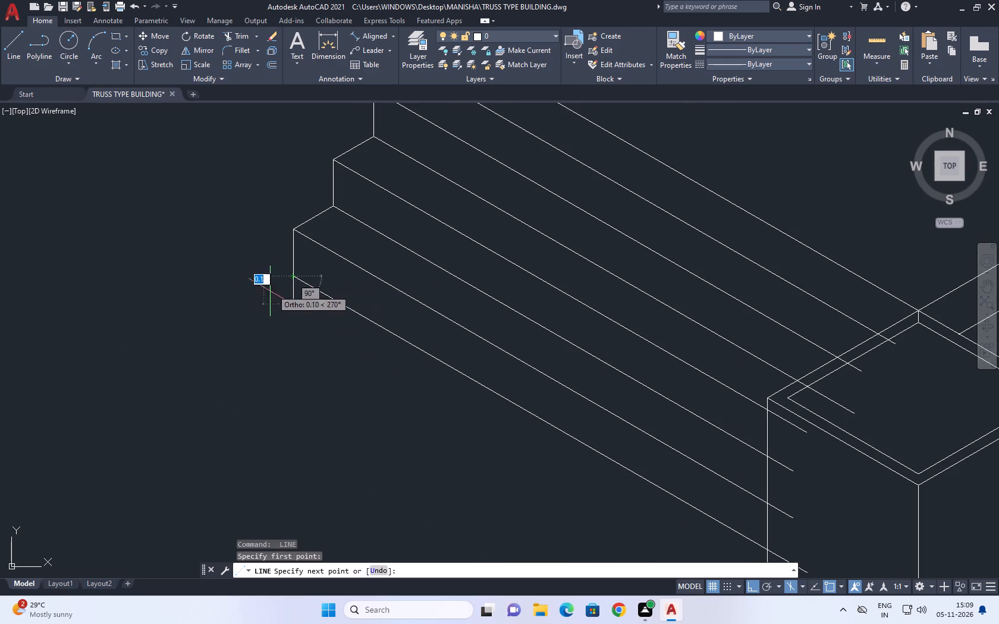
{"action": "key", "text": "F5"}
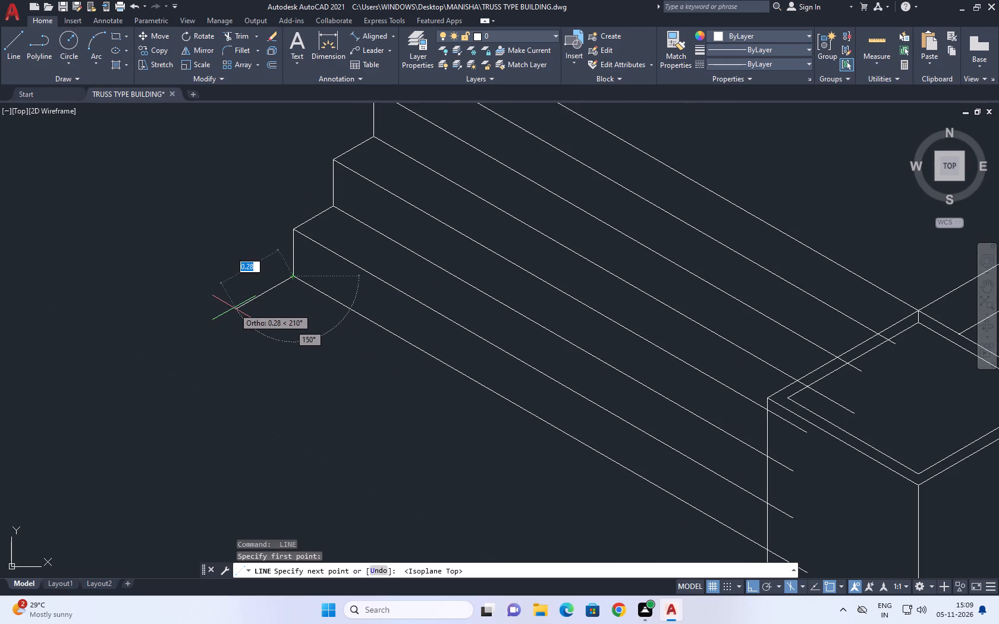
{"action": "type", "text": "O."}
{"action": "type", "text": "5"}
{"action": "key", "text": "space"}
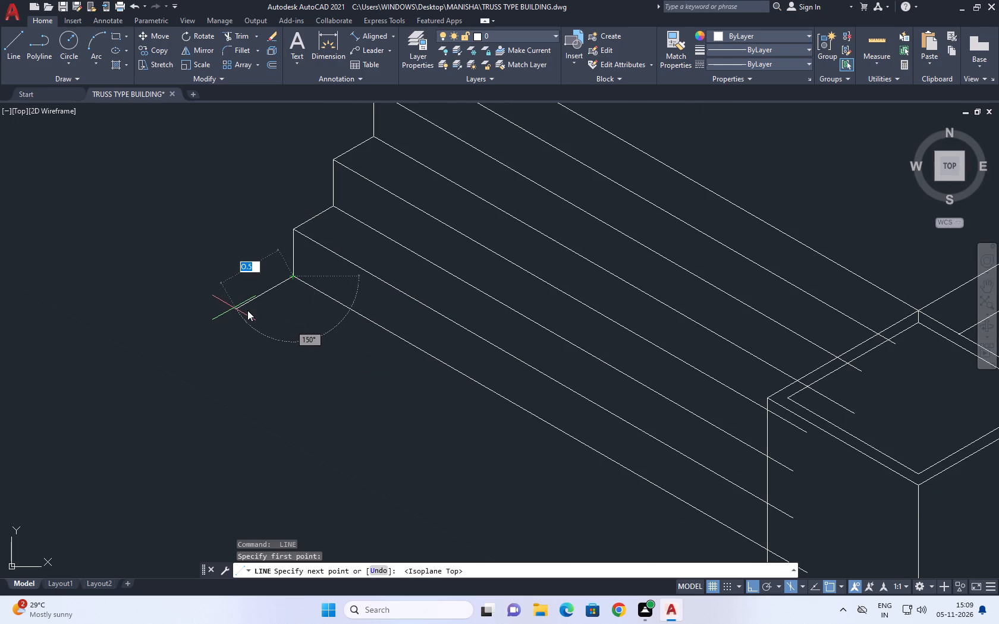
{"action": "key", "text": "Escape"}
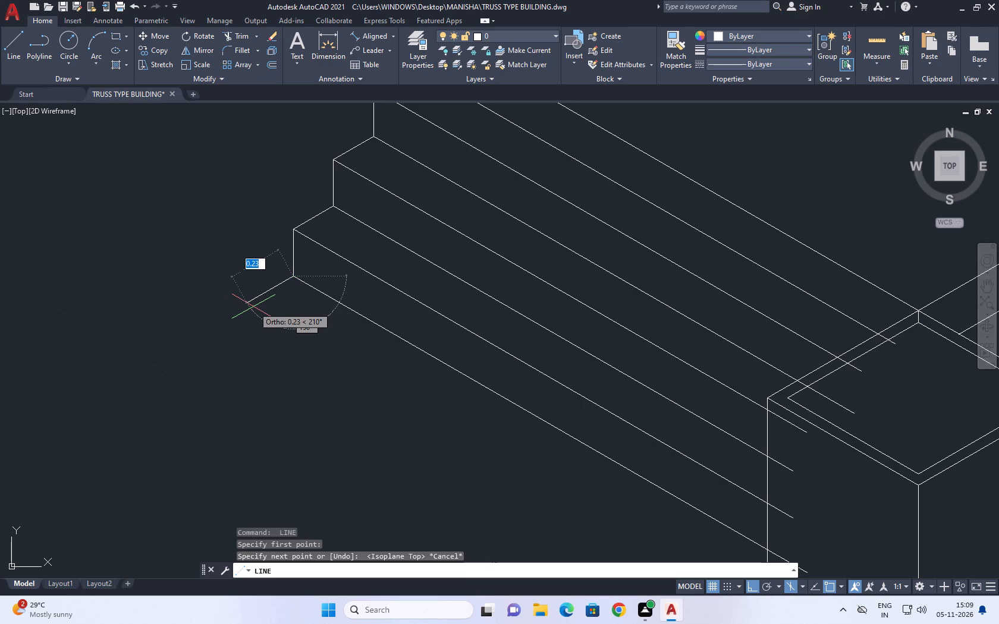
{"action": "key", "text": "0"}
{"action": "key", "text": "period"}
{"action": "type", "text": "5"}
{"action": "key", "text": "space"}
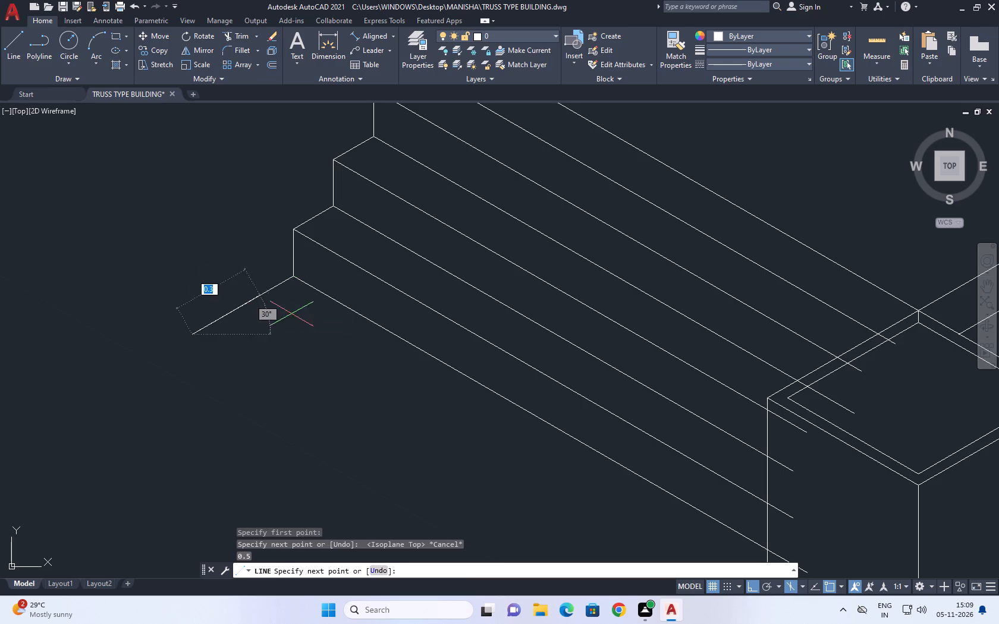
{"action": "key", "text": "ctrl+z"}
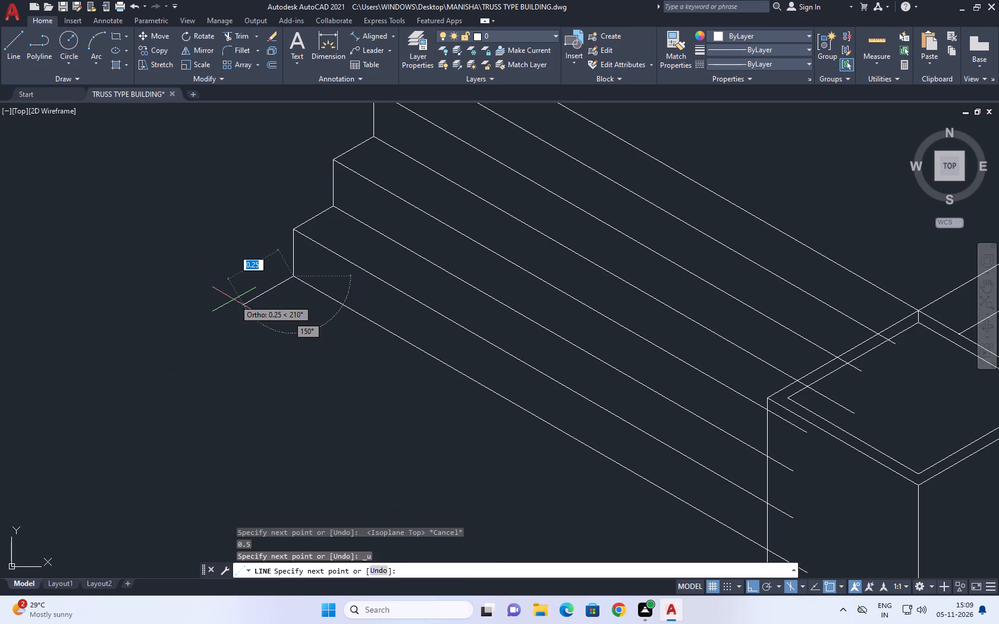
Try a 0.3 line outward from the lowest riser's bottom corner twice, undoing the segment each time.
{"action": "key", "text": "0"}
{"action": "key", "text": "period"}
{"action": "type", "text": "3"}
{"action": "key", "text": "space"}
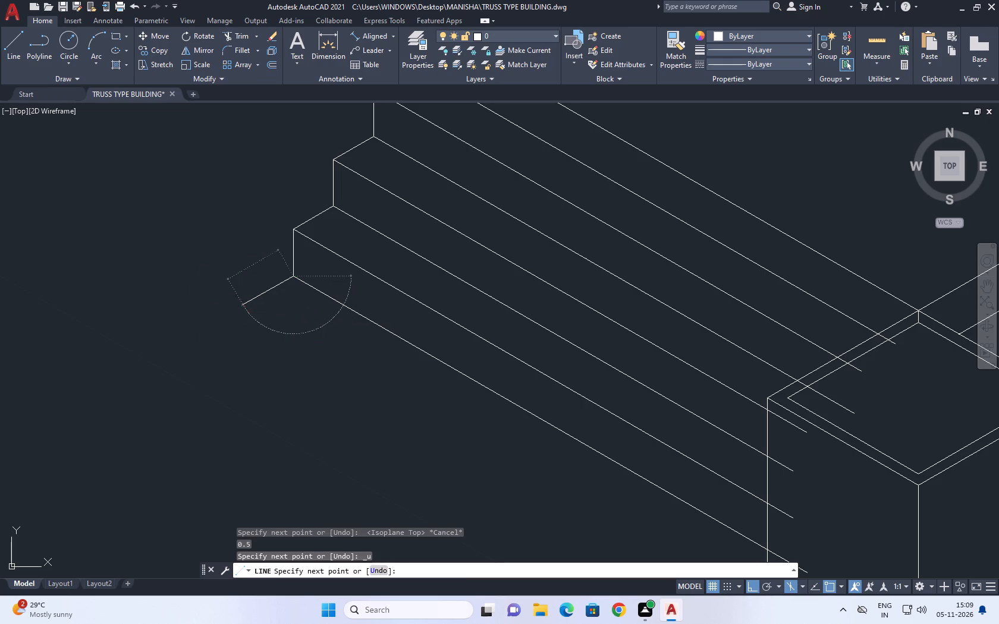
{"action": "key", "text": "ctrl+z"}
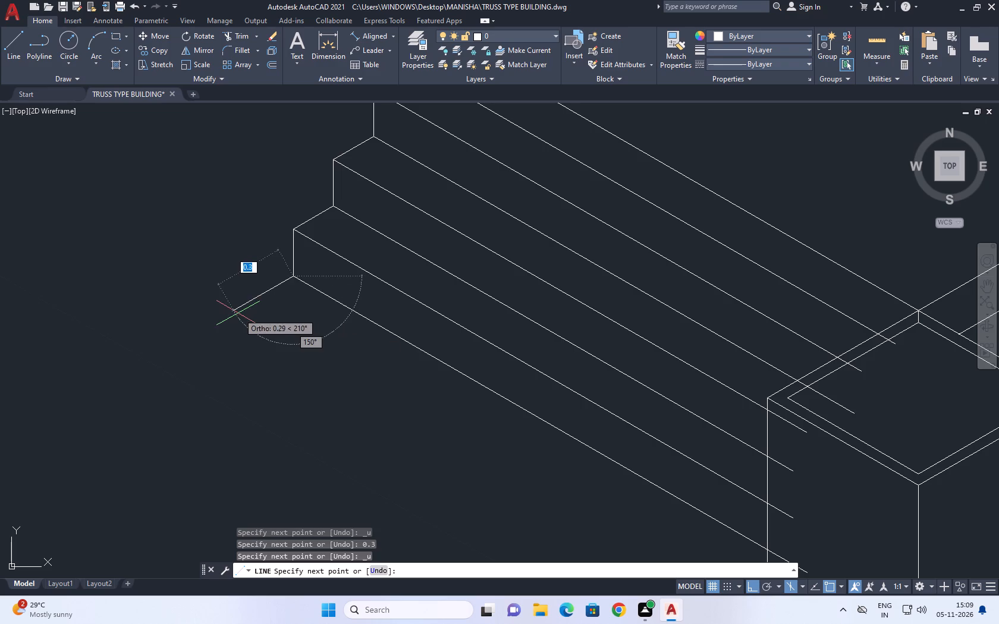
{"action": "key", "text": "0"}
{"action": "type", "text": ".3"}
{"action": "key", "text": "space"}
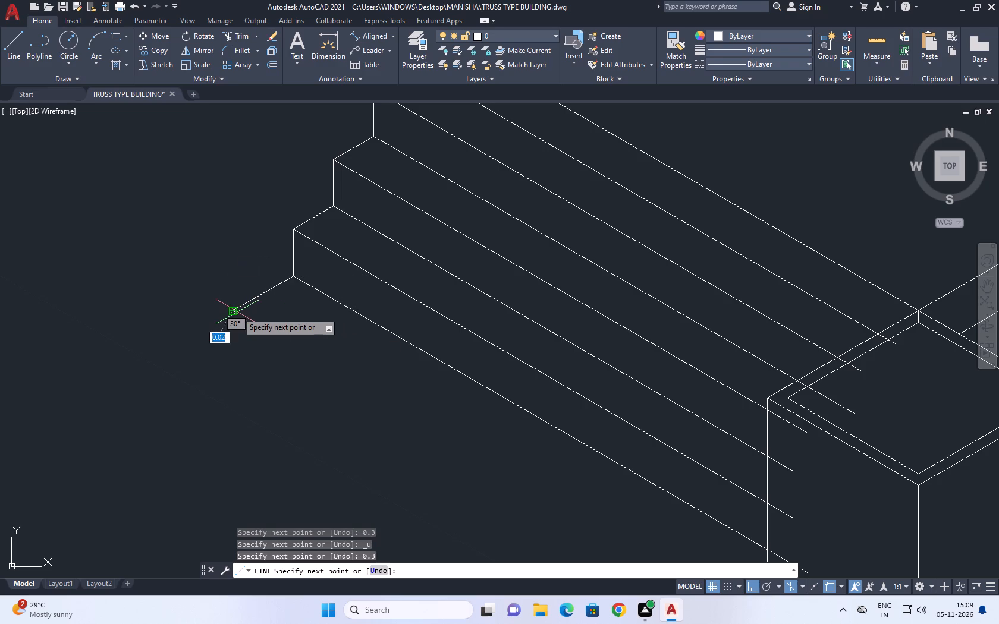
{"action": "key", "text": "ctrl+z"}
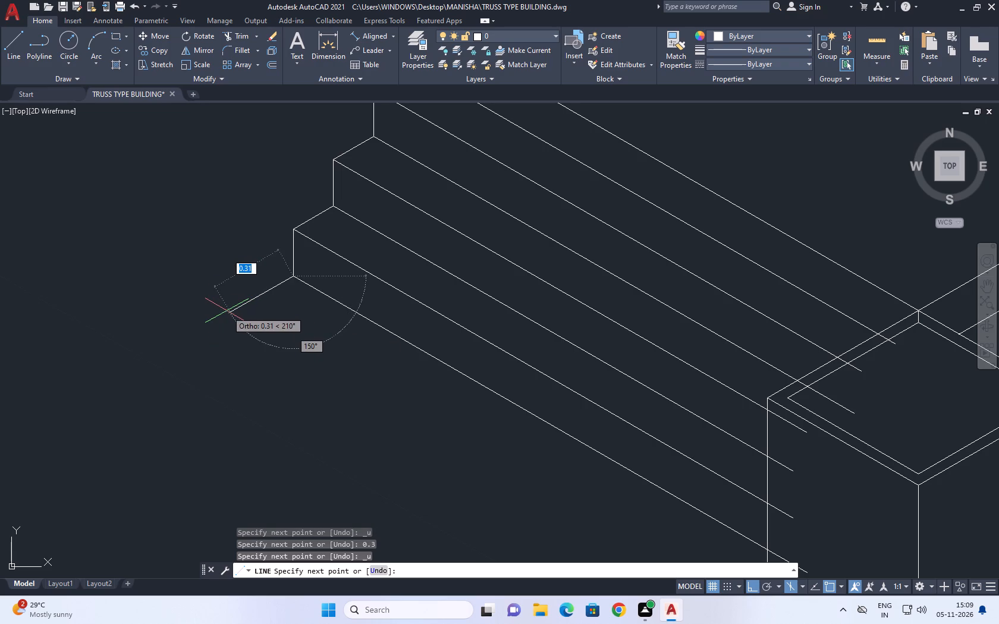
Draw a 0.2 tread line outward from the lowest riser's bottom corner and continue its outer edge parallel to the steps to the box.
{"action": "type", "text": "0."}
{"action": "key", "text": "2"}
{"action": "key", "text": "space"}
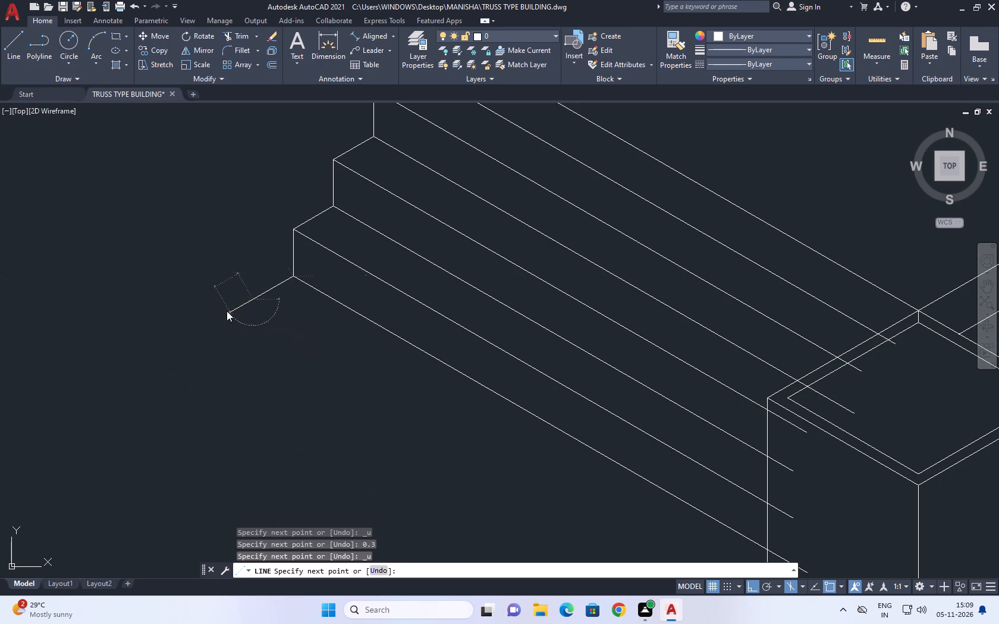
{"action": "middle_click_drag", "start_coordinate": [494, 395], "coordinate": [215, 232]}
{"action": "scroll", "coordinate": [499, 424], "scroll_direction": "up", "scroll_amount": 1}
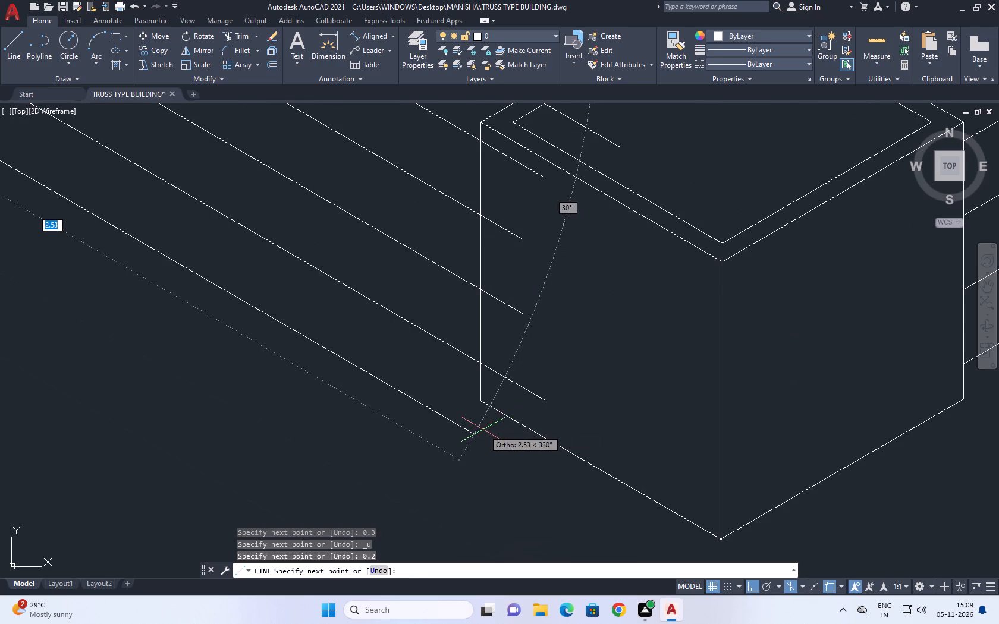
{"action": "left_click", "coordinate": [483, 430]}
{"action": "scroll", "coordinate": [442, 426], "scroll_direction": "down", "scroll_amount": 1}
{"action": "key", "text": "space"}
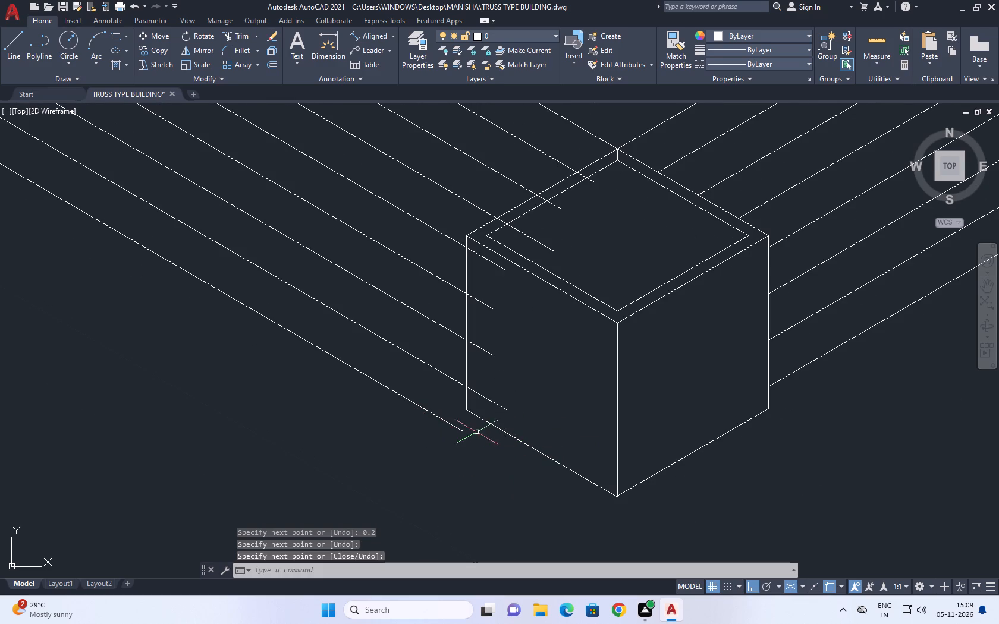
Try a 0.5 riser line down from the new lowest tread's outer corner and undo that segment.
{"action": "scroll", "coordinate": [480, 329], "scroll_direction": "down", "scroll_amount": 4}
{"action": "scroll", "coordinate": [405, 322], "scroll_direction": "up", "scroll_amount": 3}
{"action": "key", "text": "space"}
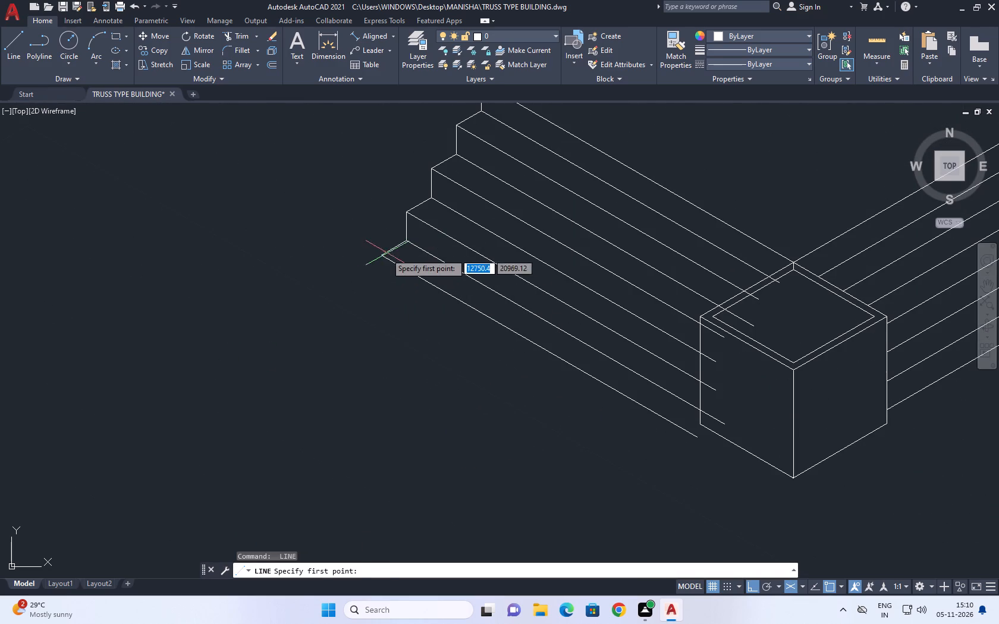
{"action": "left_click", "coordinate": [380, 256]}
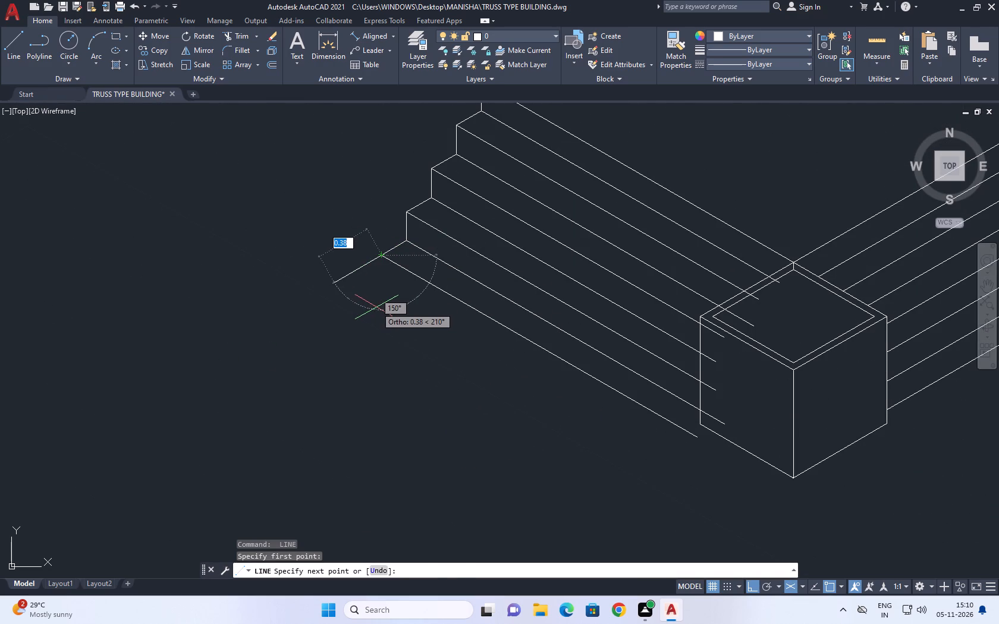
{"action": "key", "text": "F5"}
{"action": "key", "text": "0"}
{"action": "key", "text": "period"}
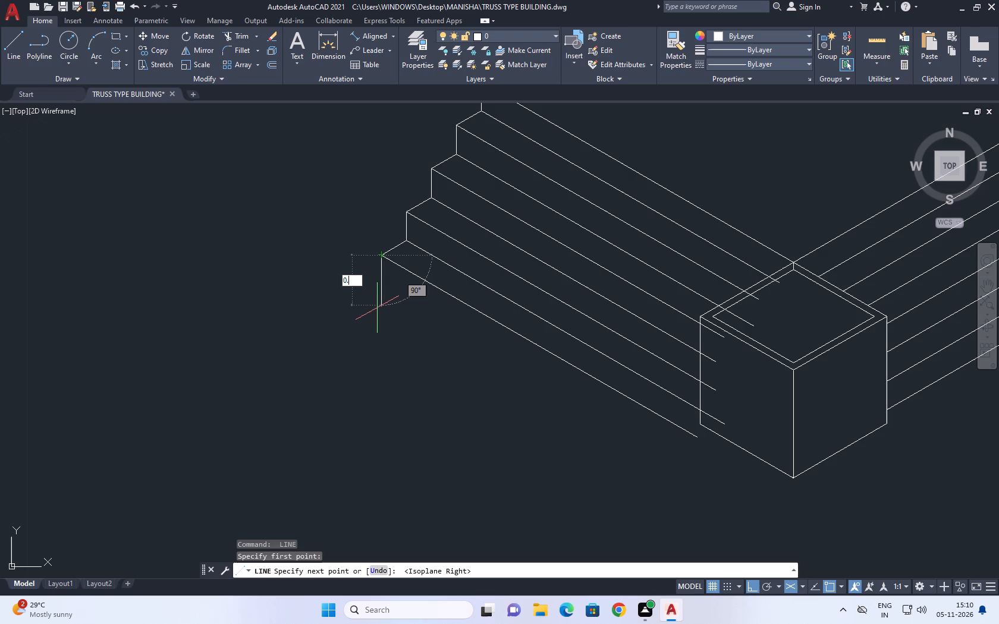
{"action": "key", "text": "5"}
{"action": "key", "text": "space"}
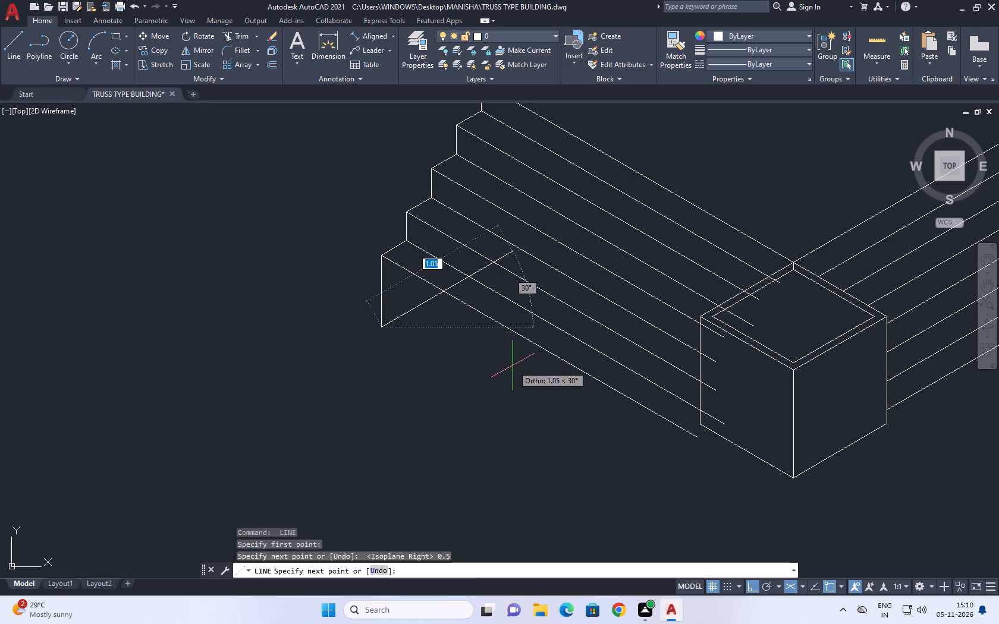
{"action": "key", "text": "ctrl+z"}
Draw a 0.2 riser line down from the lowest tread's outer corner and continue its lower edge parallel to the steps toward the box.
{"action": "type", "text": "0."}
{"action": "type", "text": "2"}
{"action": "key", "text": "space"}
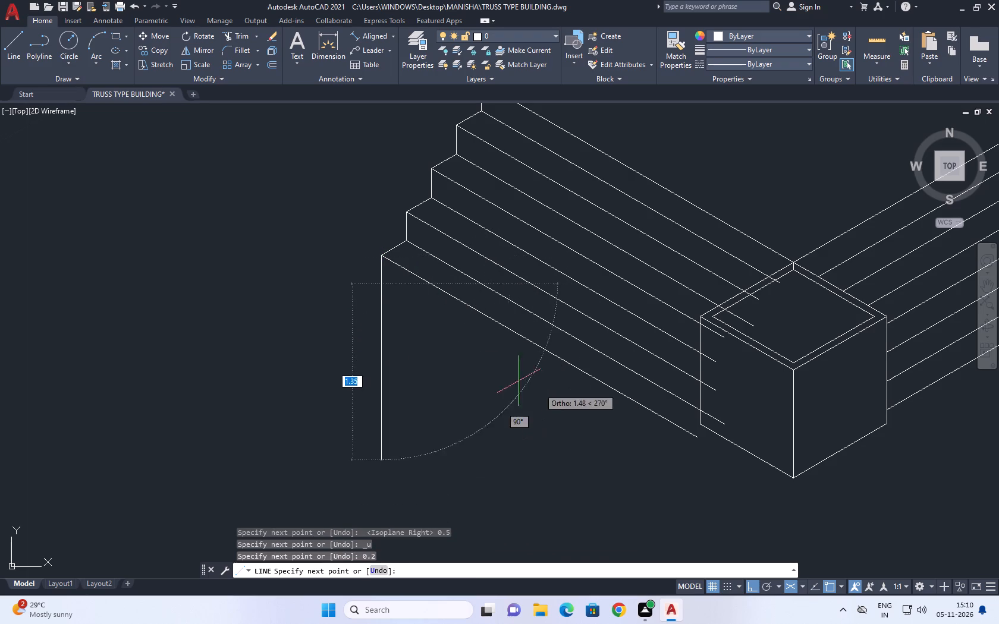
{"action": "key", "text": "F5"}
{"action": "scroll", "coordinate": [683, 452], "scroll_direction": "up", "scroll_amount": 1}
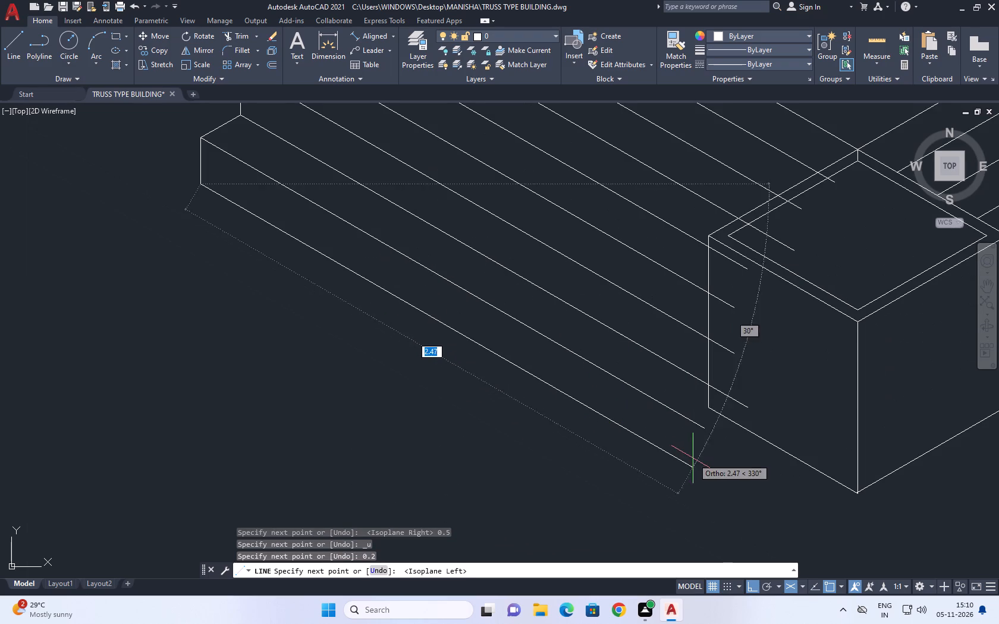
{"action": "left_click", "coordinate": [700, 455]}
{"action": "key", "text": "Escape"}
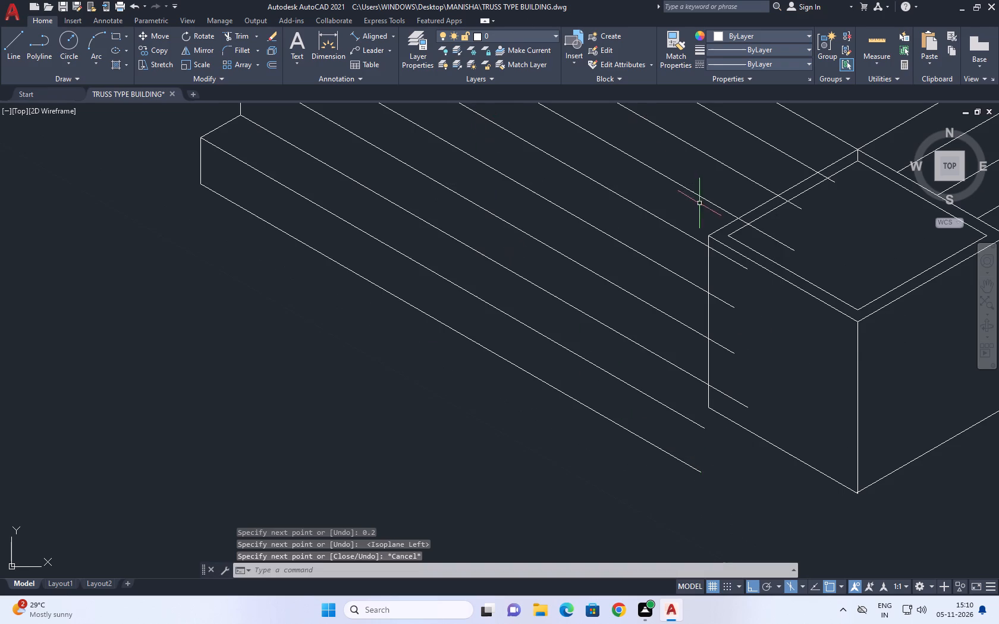
Trim the ends of the upper step lines that overrun the box's rim and top face.
{"action": "scroll", "coordinate": [695, 208], "scroll_direction": "down", "scroll_amount": 2}
{"action": "type", "text": "TR"}
{"action": "key", "text": "space"}
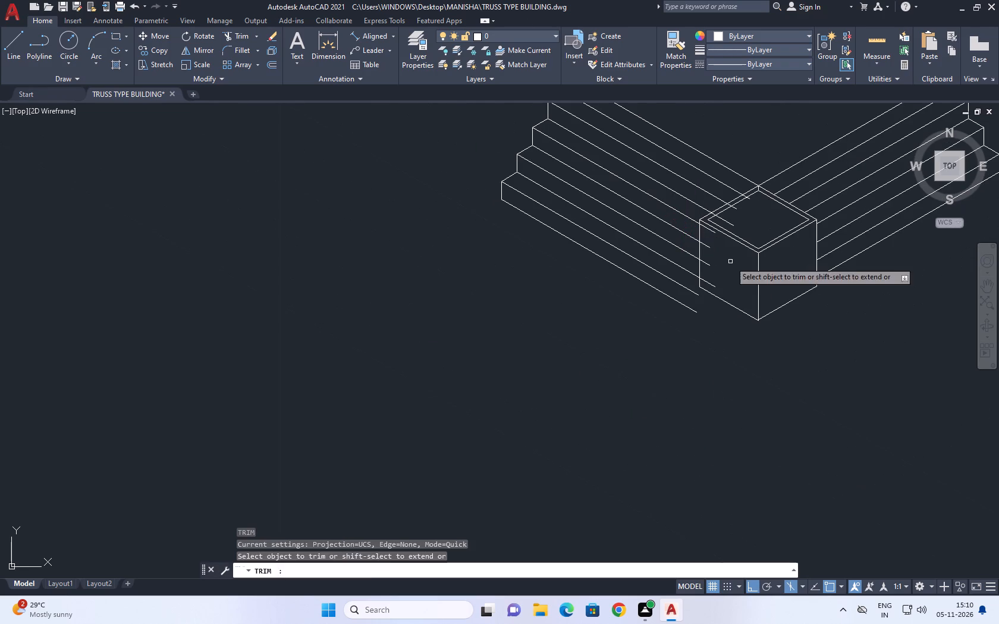
{"action": "scroll", "coordinate": [756, 186], "scroll_direction": "up", "scroll_amount": 4}
{"action": "left_click", "coordinate": [717, 203]}
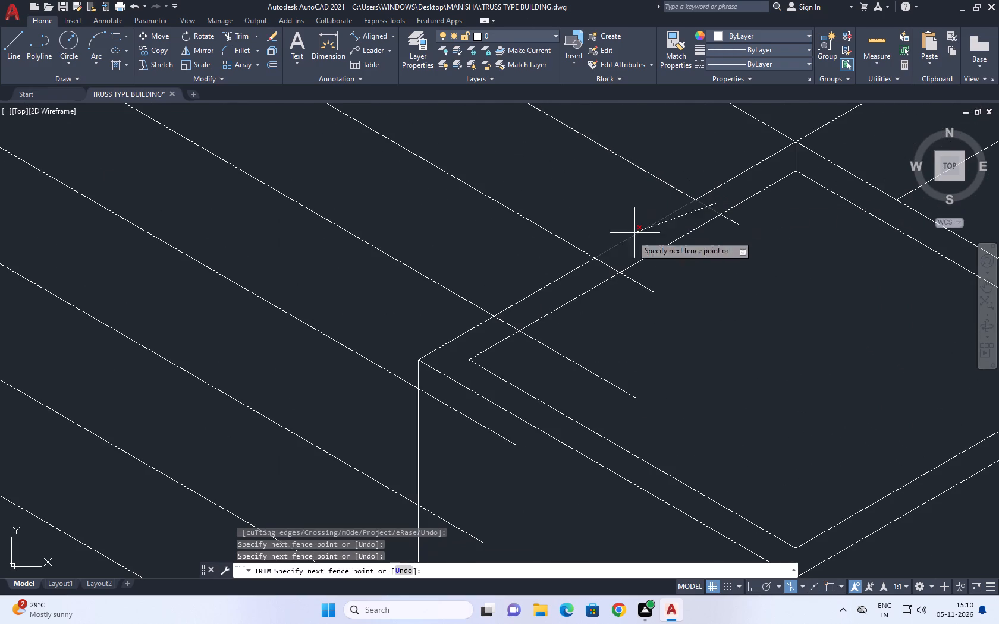
{"action": "left_click", "coordinate": [482, 332]}
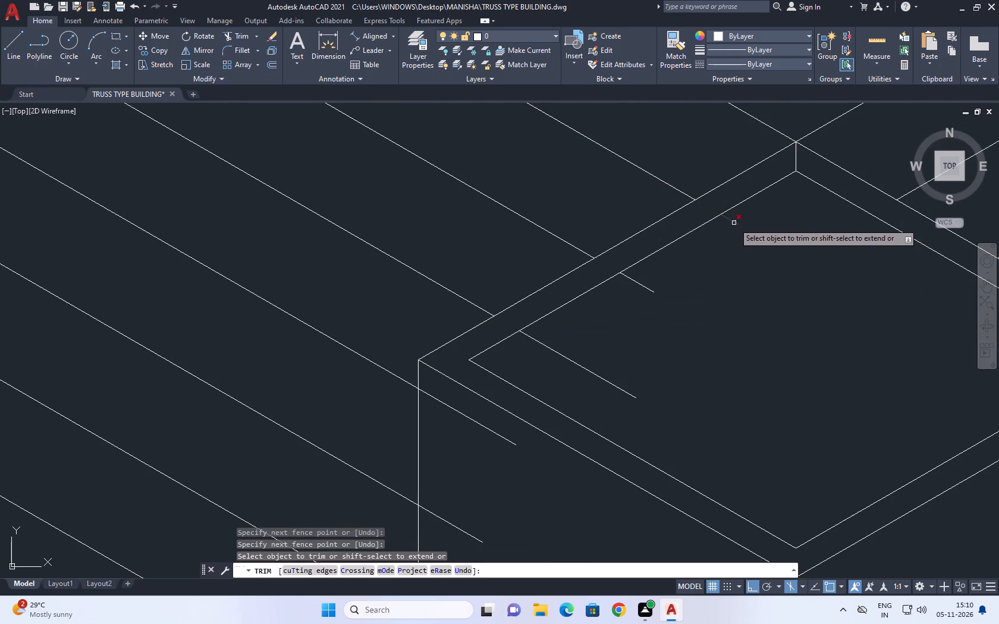
{"action": "left_click", "coordinate": [734, 223]}
{"action": "left_click", "coordinate": [645, 288]}
{"action": "left_click", "coordinate": [566, 363]}
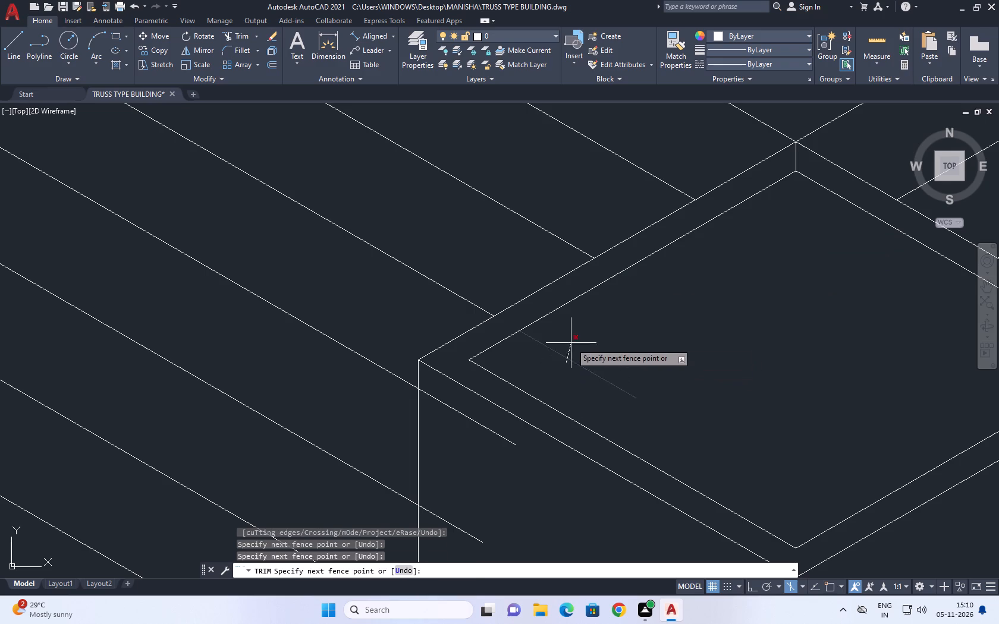
{"action": "left_click", "coordinate": [571, 343]}
Trim the ends of the lower step lines that overrun the box's side face.
{"action": "scroll", "coordinate": [718, 81], "scroll_direction": "up", "scroll_amount": 1}
{"action": "middle_click_drag", "start_coordinate": [433, 460], "coordinate": [428, 361]}
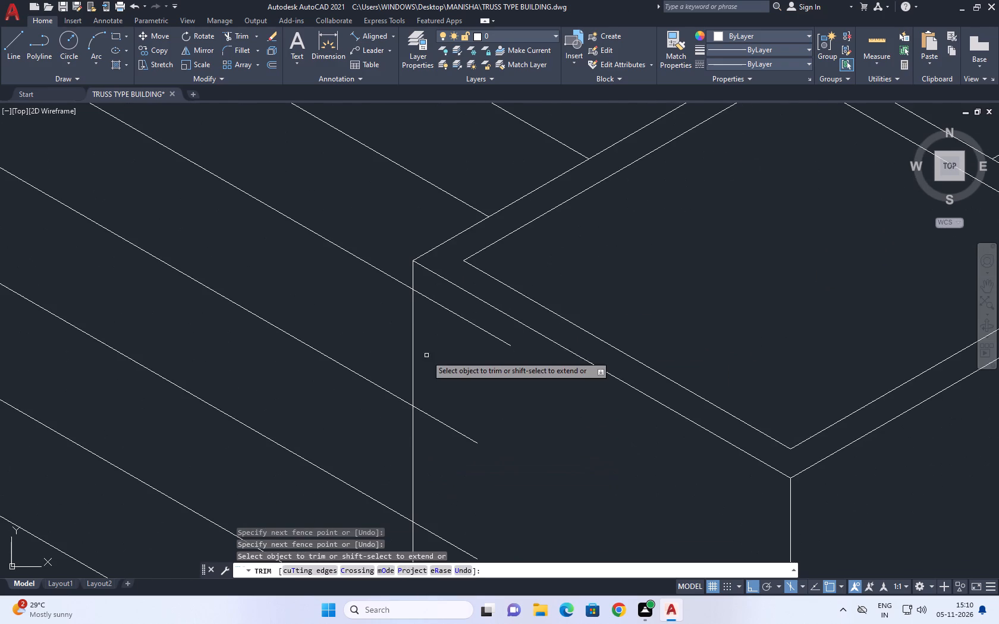
{"action": "left_click", "coordinate": [441, 297]}
{"action": "scroll", "coordinate": [441, 308], "scroll_direction": "down", "scroll_amount": 3}
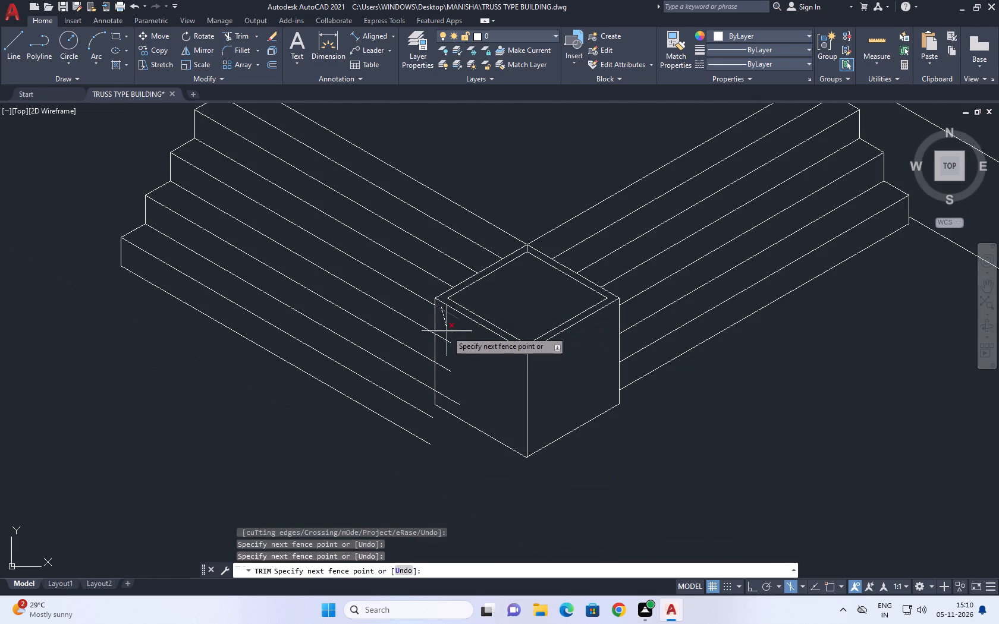
{"action": "left_click", "coordinate": [450, 404]}
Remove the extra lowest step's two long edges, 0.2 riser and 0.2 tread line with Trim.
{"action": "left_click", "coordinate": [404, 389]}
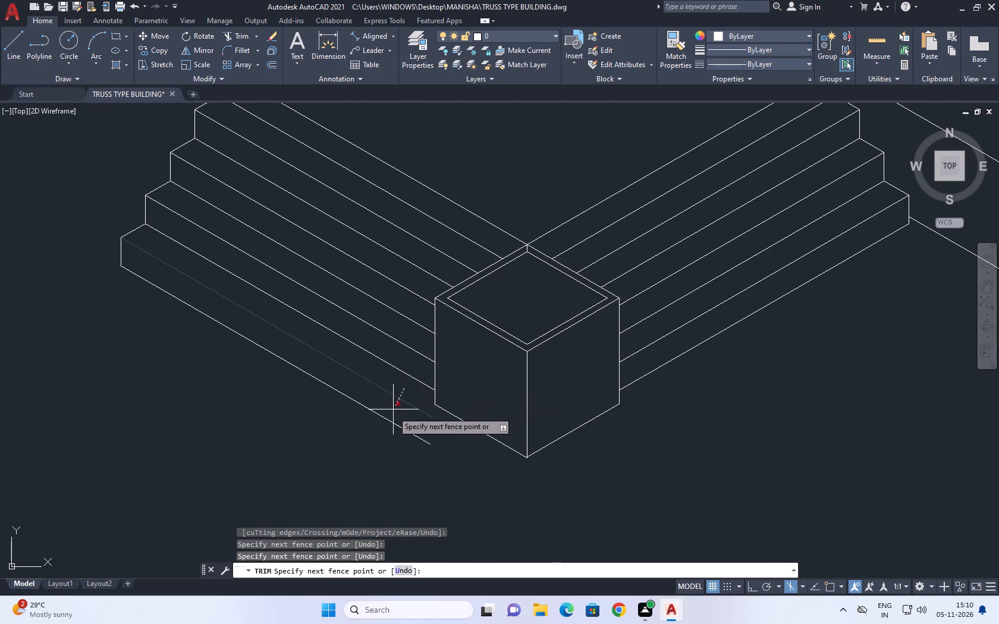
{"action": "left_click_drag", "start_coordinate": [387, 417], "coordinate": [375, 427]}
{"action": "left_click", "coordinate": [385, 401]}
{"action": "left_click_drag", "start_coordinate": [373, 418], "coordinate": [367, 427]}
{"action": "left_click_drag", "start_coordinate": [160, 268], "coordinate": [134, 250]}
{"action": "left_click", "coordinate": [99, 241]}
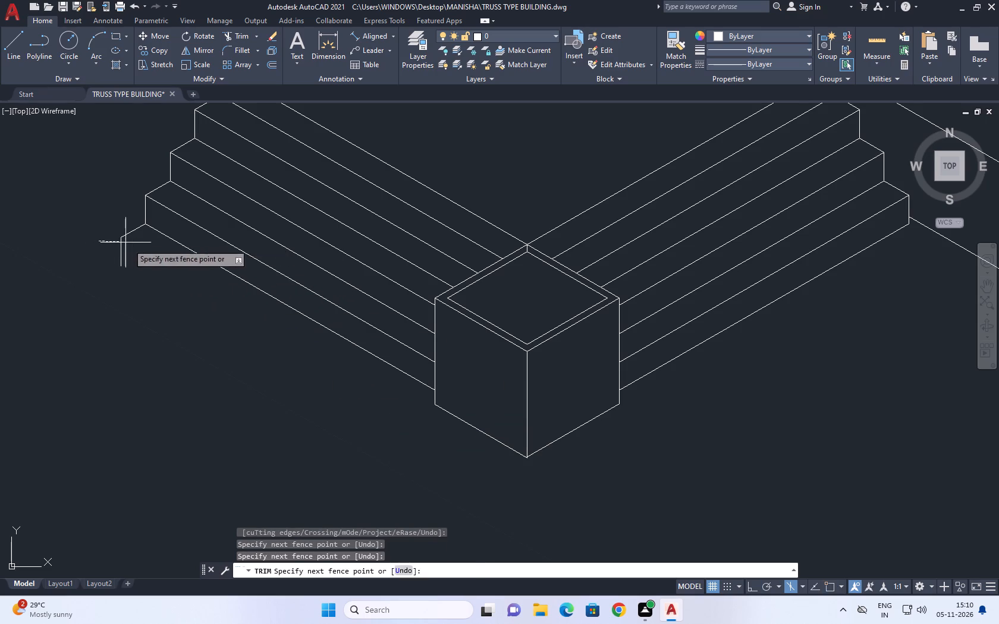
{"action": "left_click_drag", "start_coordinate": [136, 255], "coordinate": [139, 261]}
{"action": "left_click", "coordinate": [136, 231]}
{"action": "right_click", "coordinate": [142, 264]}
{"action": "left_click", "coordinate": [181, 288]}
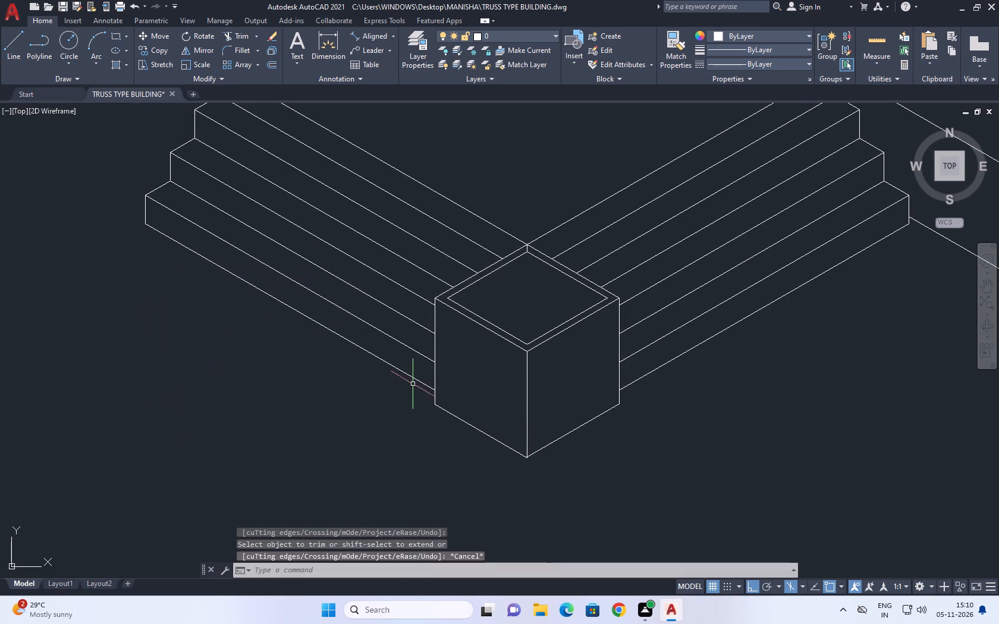
Examine the entrance platform, the steps on both sides, the rimmed box and the surrounding wall and door.
{"action": "middle_click_drag", "start_coordinate": [517, 241], "coordinate": [545, 338]}
{"action": "scroll", "coordinate": [554, 356], "scroll_direction": "down", "scroll_amount": 1}
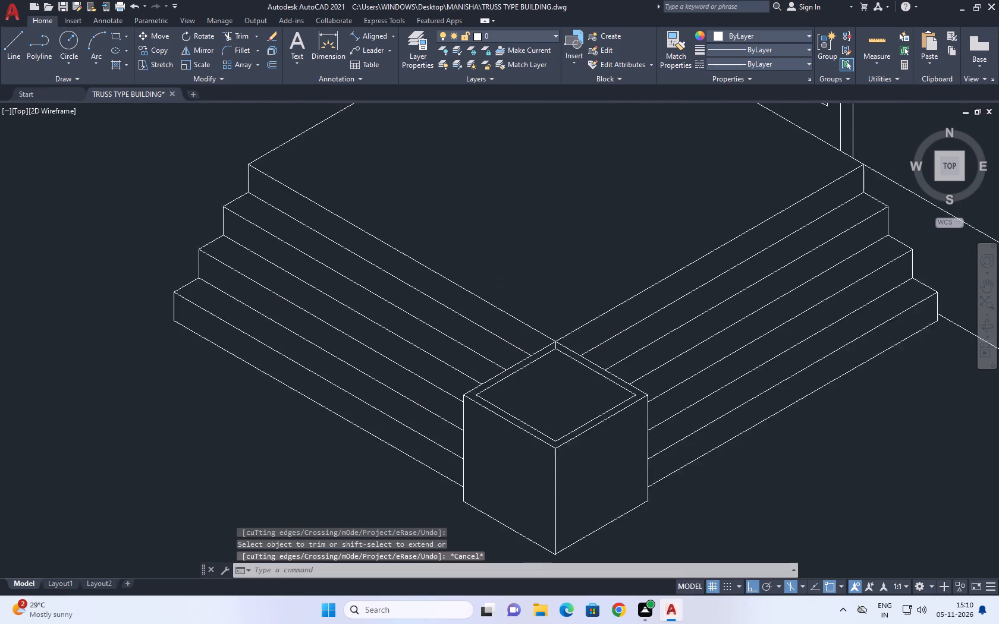
{"action": "scroll", "coordinate": [682, 395], "scroll_direction": "down", "scroll_amount": 1}
{"action": "middle_click_drag", "start_coordinate": [704, 367], "coordinate": [666, 436]}
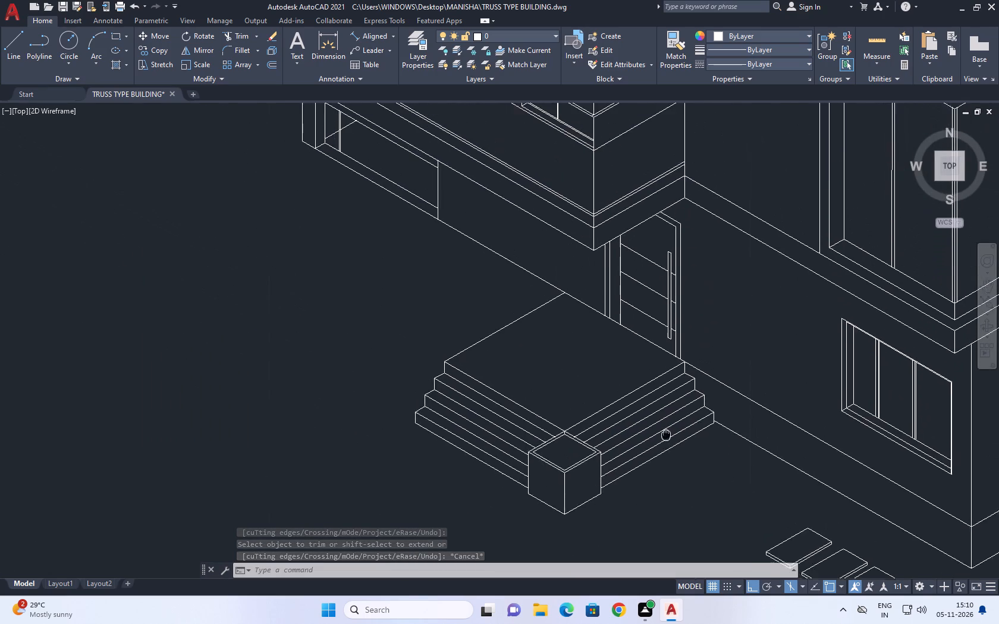
{"action": "middle_click_drag", "start_coordinate": [666, 436], "coordinate": [661, 446]}
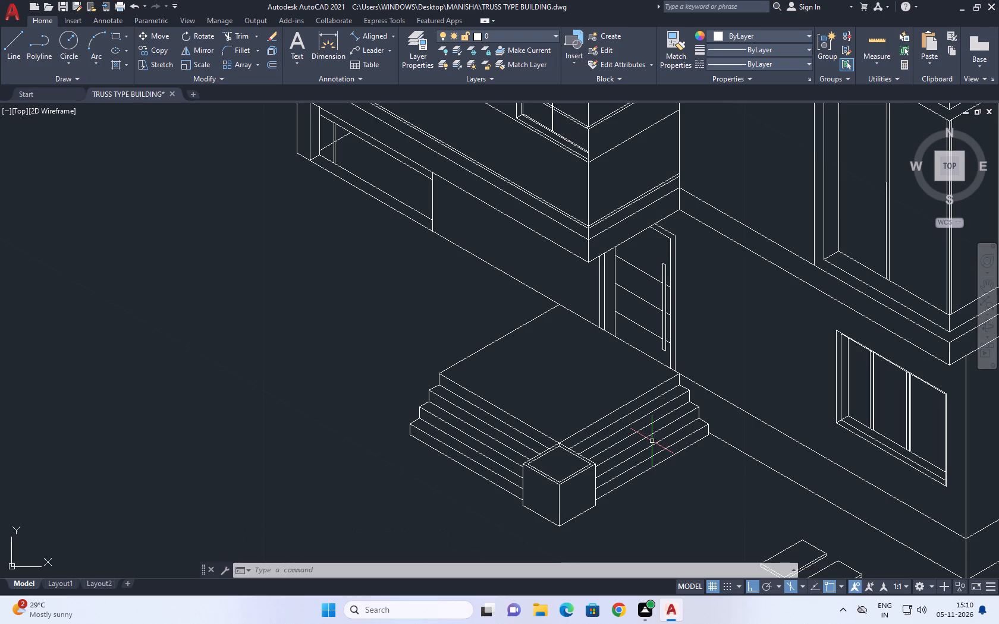
{"action": "scroll", "coordinate": [499, 386], "scroll_direction": "down", "scroll_amount": 2}
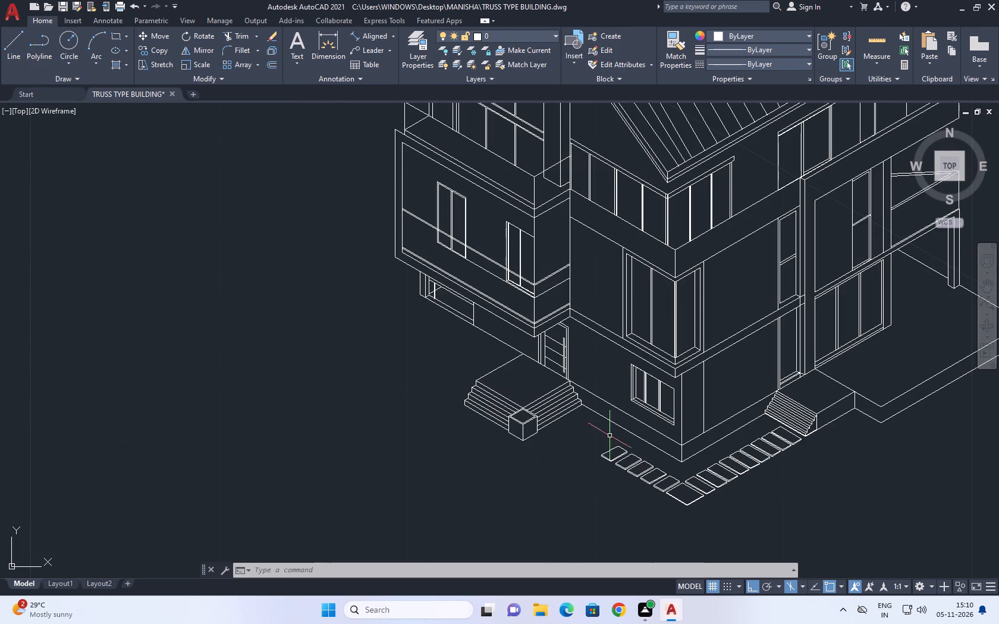
{"action": "scroll", "coordinate": [570, 402], "scroll_direction": "up", "scroll_amount": 5}
{"action": "middle_click_drag", "start_coordinate": [586, 471], "coordinate": [580, 461]}
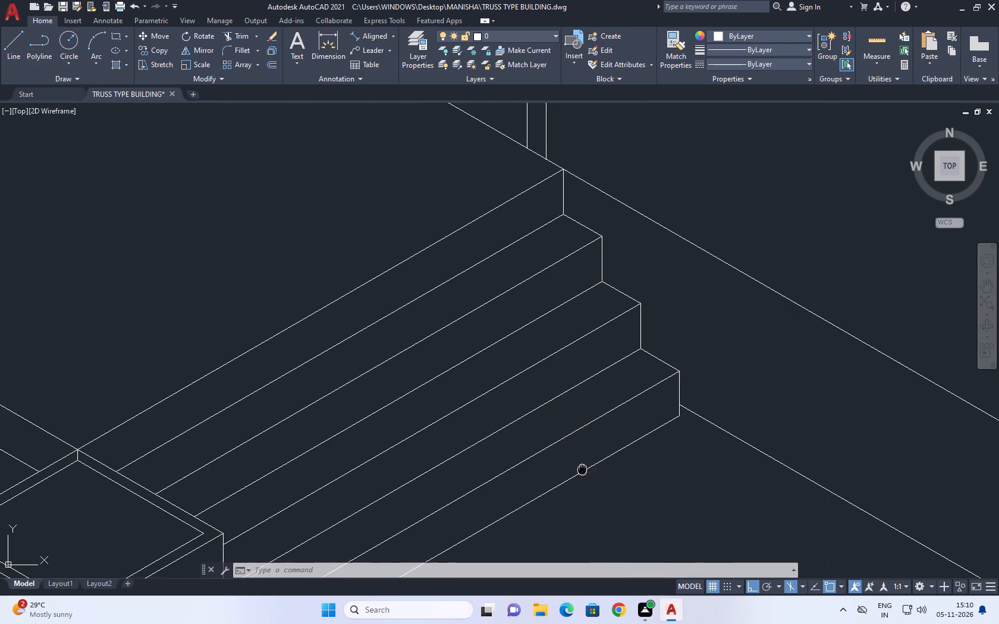
{"action": "middle_click_drag", "start_coordinate": [580, 461], "coordinate": [557, 409]}
{"action": "middle_click_drag", "start_coordinate": [498, 300], "coordinate": [523, 387]}
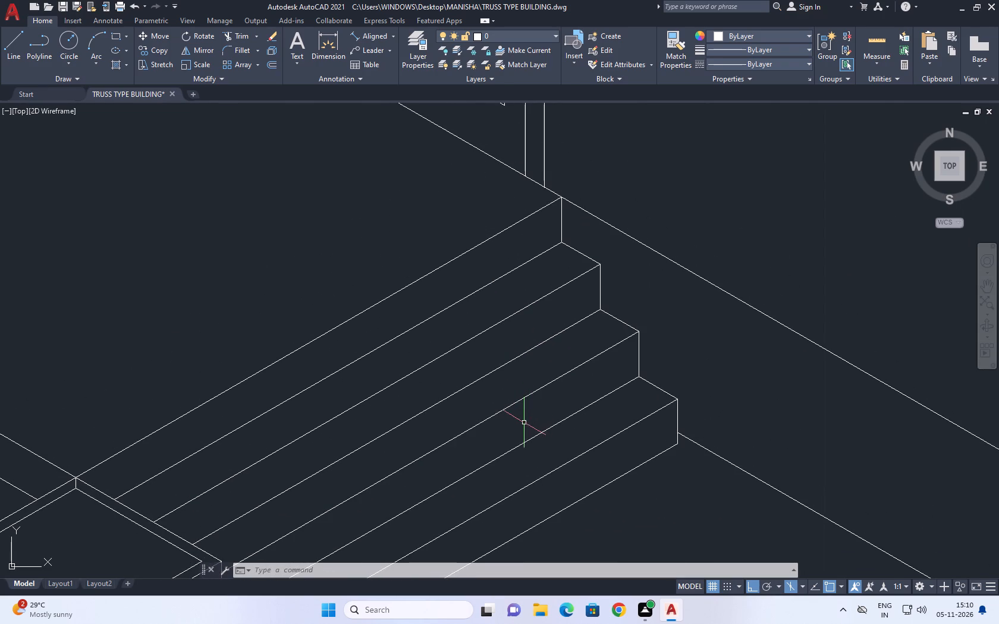
{"action": "scroll", "coordinate": [495, 371], "scroll_direction": "down", "scroll_amount": 3}
{"action": "middle_click_drag", "start_coordinate": [285, 431], "coordinate": [287, 432]}
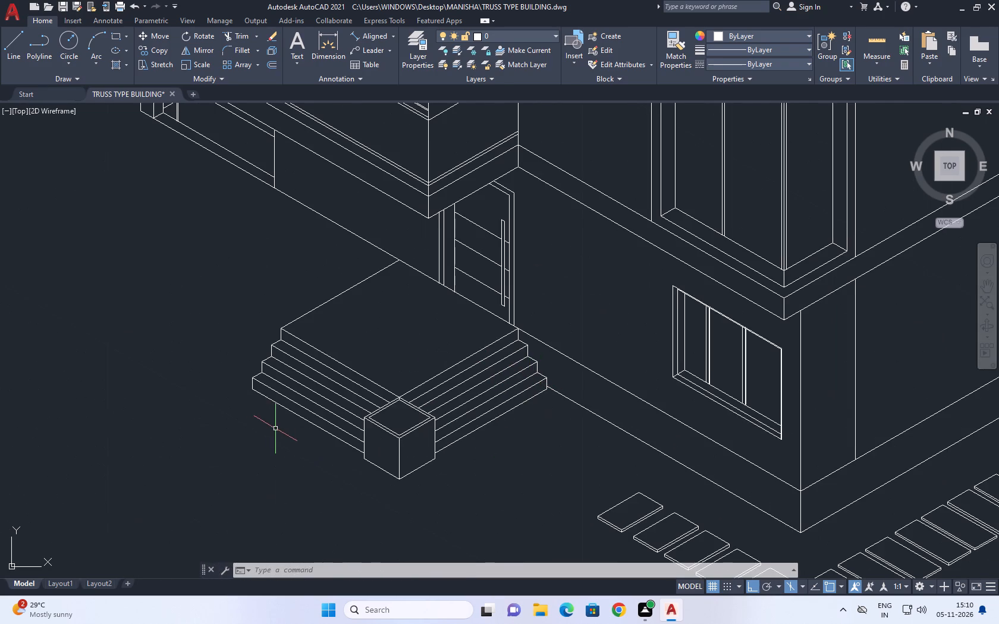
{"action": "middle_click_drag", "start_coordinate": [287, 432], "coordinate": [390, 424]}
{"action": "middle_click_drag", "start_coordinate": [515, 316], "coordinate": [637, 435]}
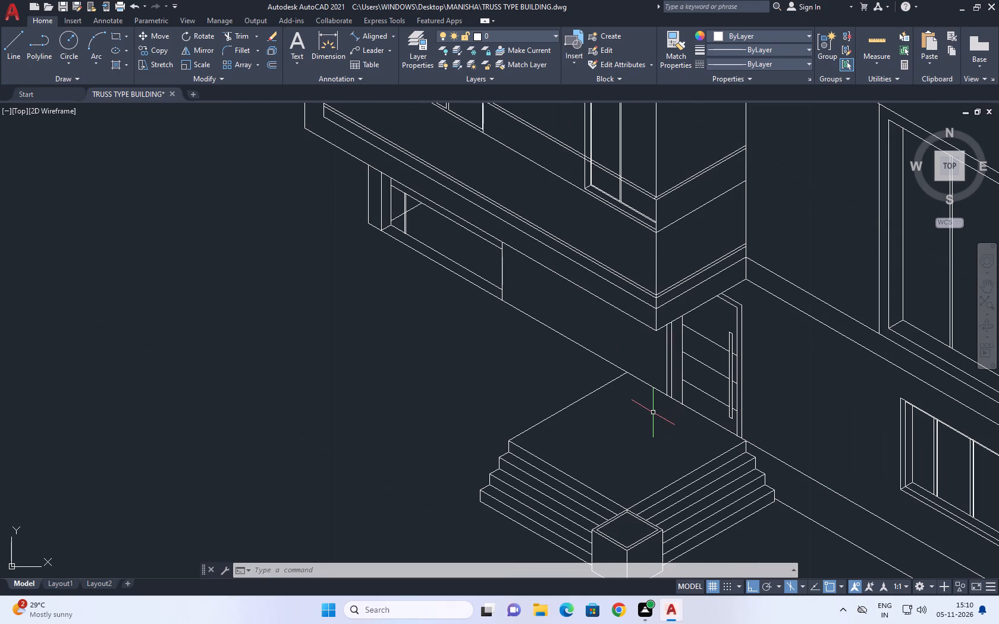
Draw a ground line outward from the wall's base edge beside the platform, parallel to the platform's side edge.
{"action": "type", "text": "L"}
{"action": "key", "text": "space"}
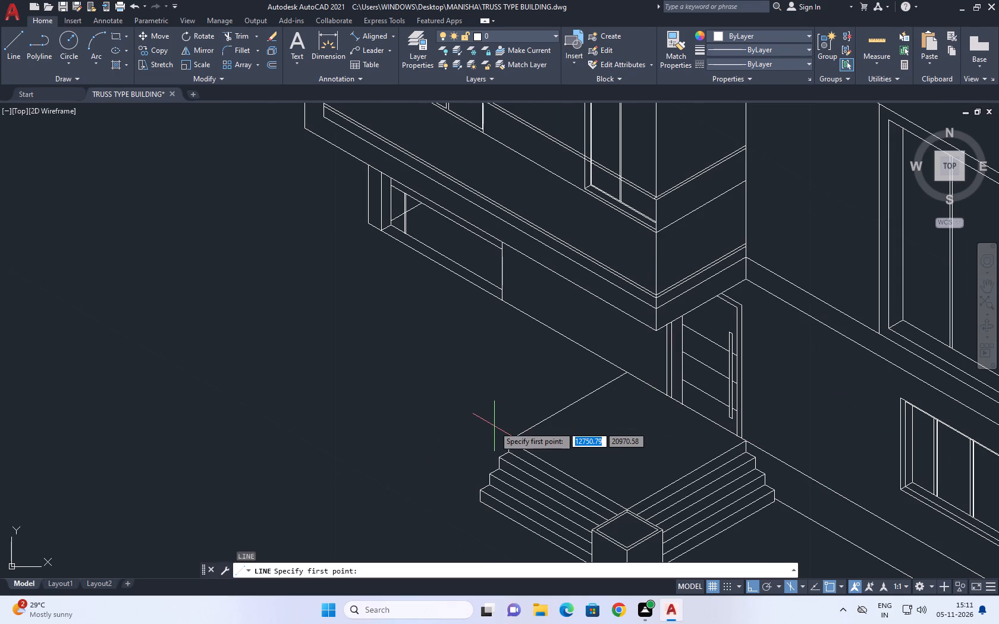
{"action": "scroll", "coordinate": [498, 417], "scroll_direction": "up", "scroll_amount": 1}
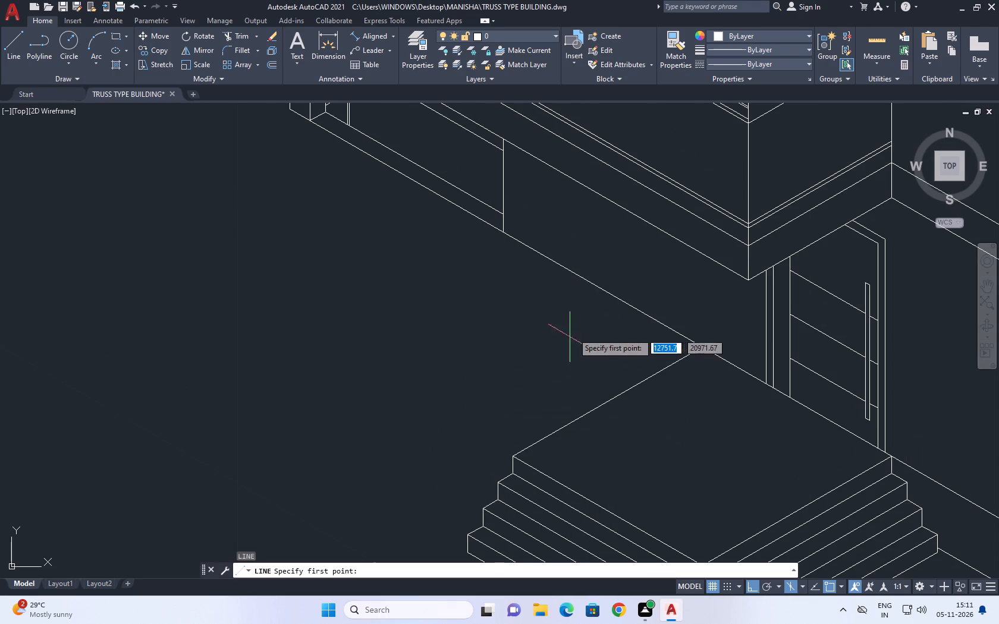
{"action": "left_click", "coordinate": [599, 286]}
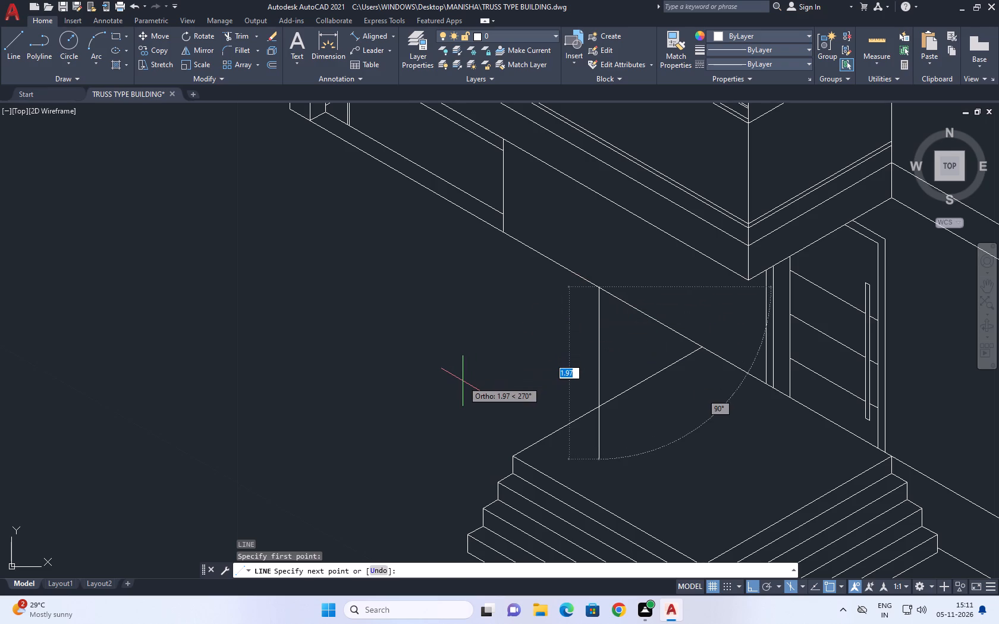
{"action": "key", "text": "F5"}
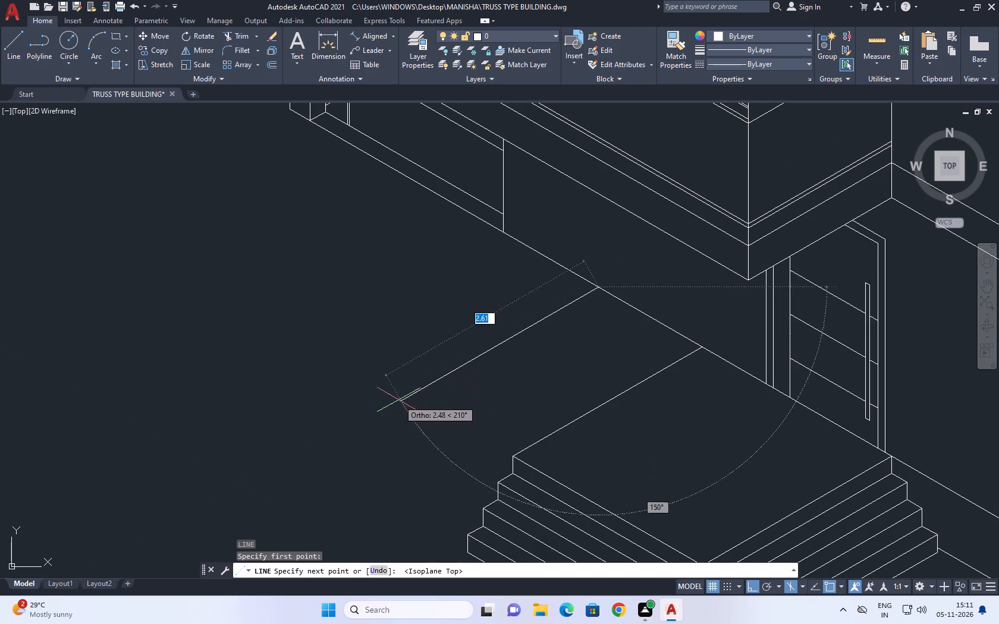
{"action": "scroll", "coordinate": [341, 418], "scroll_direction": "down", "scroll_amount": 1}
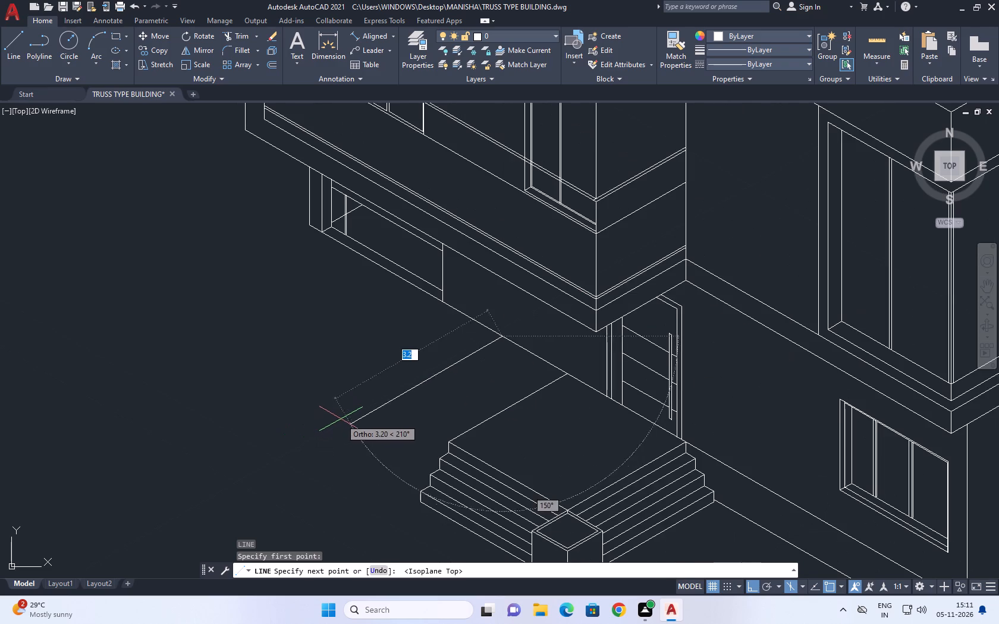
{"action": "left_click", "coordinate": [323, 433]}
{"action": "key", "text": "space"}
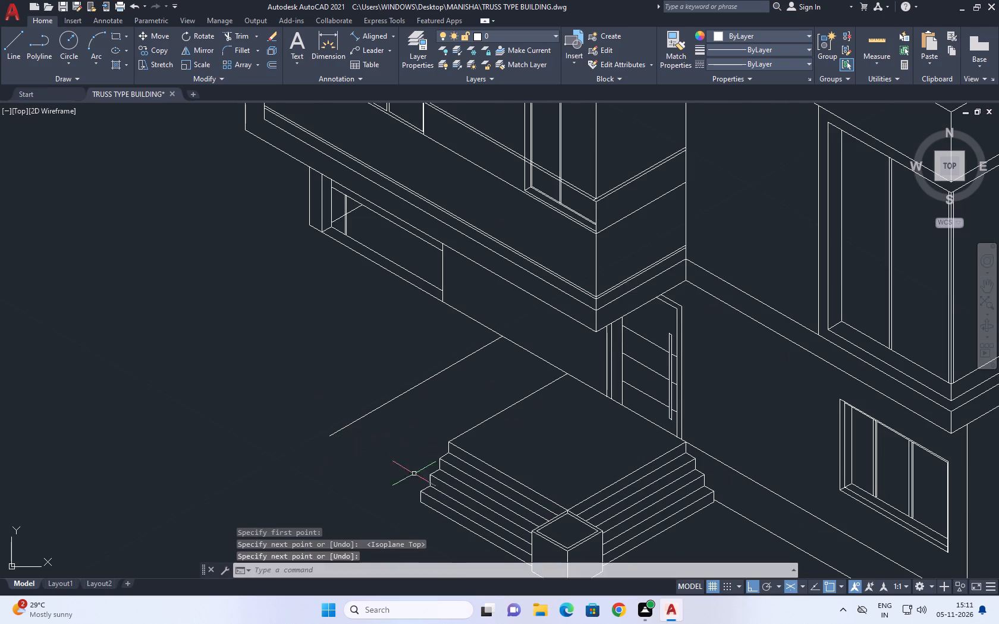
Draw a vertical line about 1.66 long upward from the base corner of the lowest step beside the ground line.
{"action": "key", "text": "space"}
{"action": "middle_click_drag", "start_coordinate": [415, 502], "coordinate": [429, 524]}
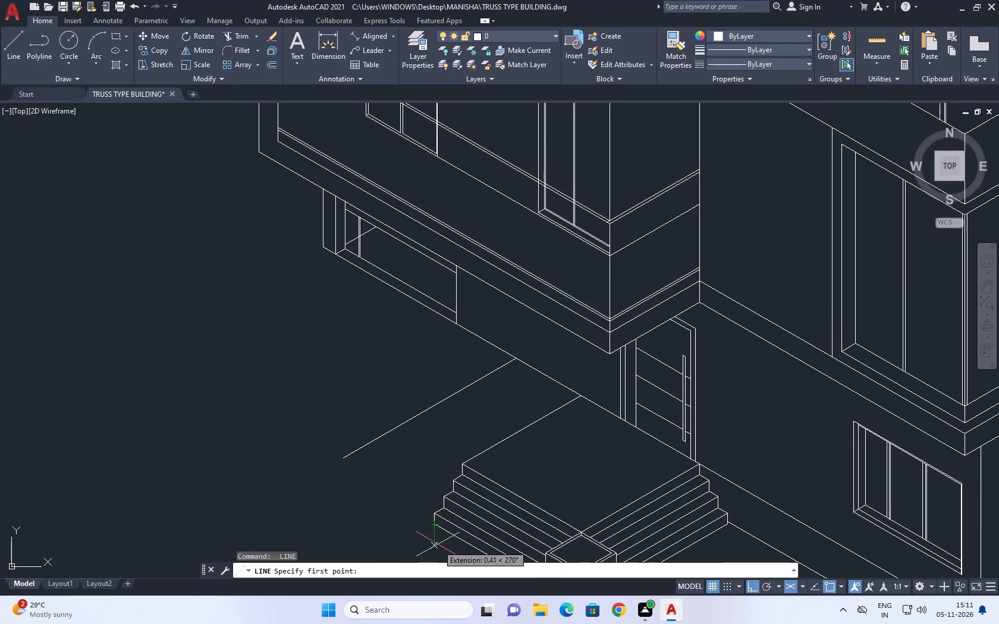
{"action": "left_click", "coordinate": [433, 522]}
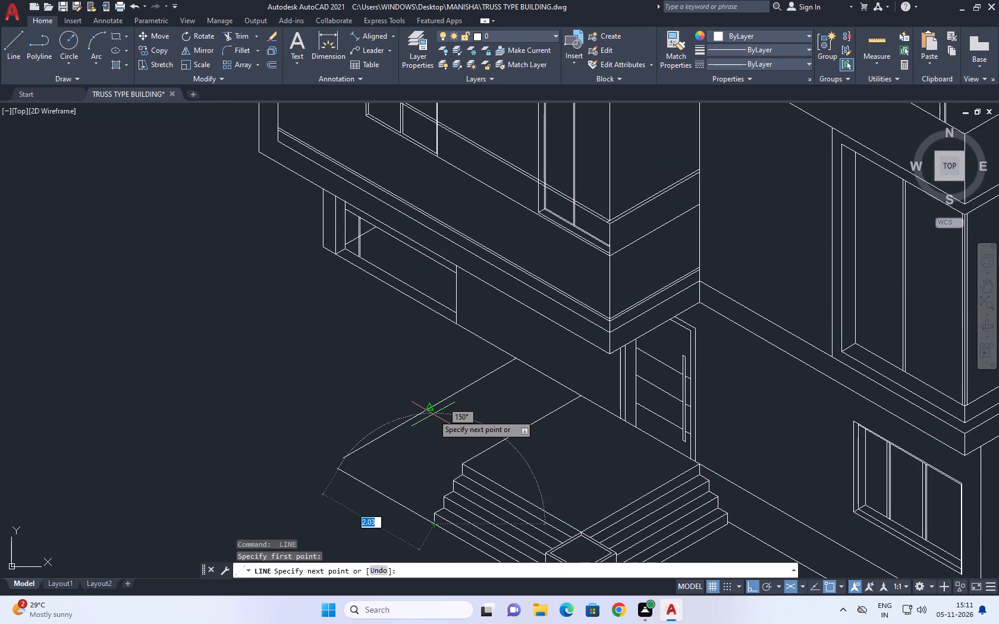
{"action": "key", "text": "F5"}
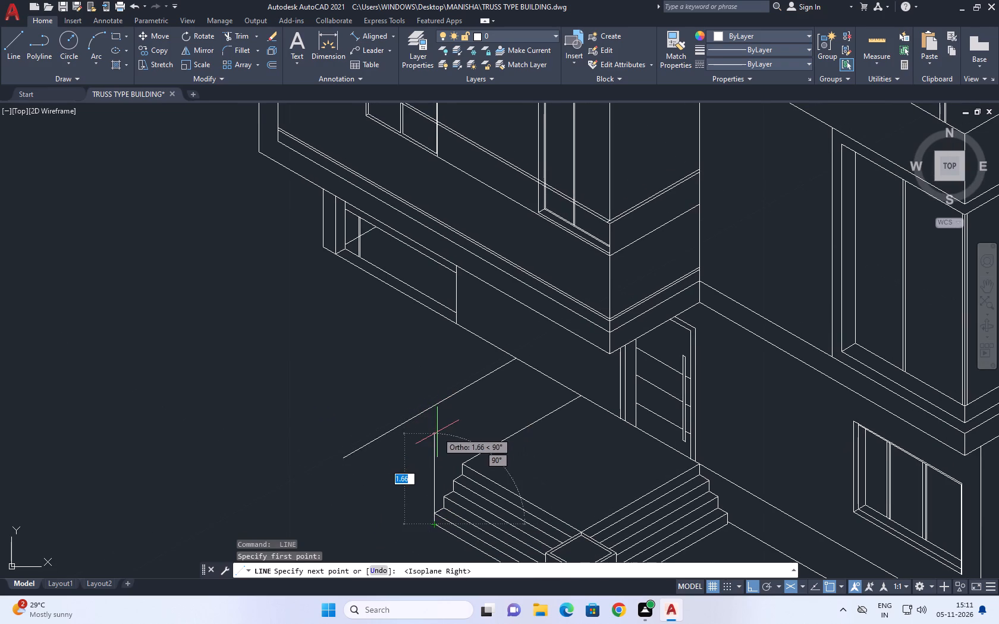
{"action": "left_click", "coordinate": [437, 432]}
{"action": "key", "text": "space"}
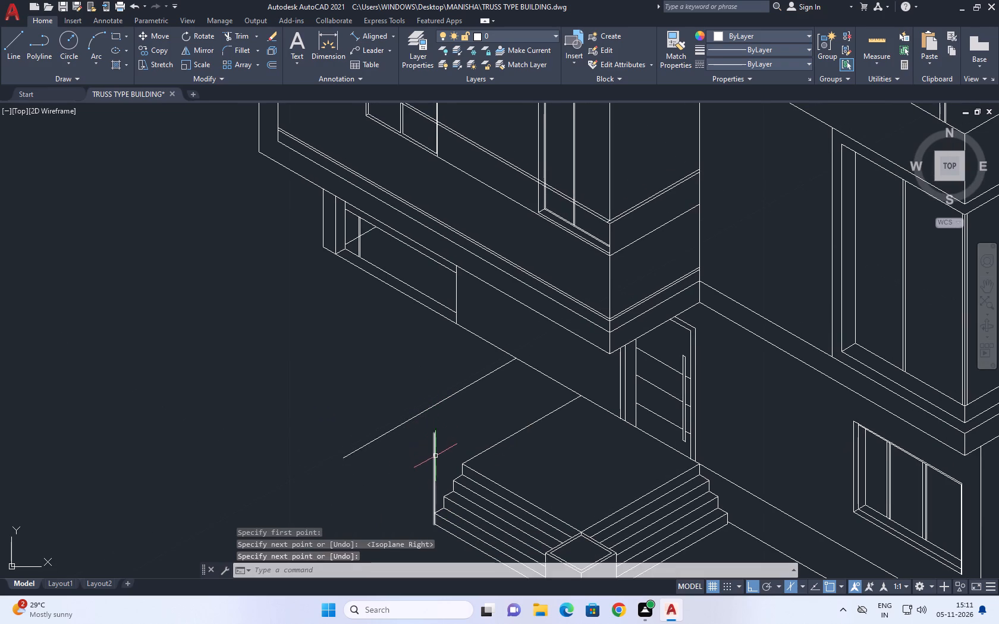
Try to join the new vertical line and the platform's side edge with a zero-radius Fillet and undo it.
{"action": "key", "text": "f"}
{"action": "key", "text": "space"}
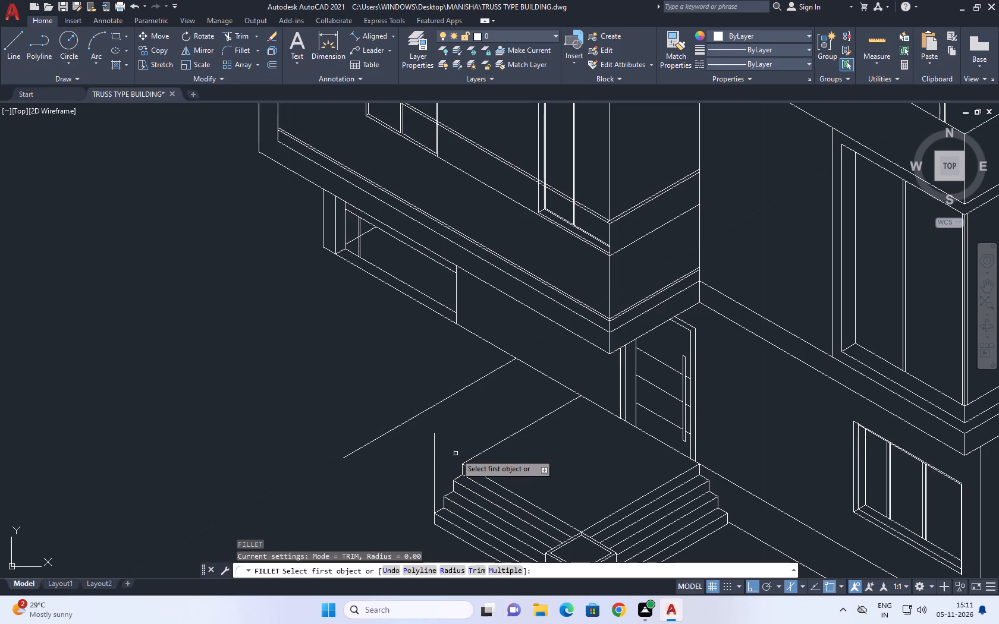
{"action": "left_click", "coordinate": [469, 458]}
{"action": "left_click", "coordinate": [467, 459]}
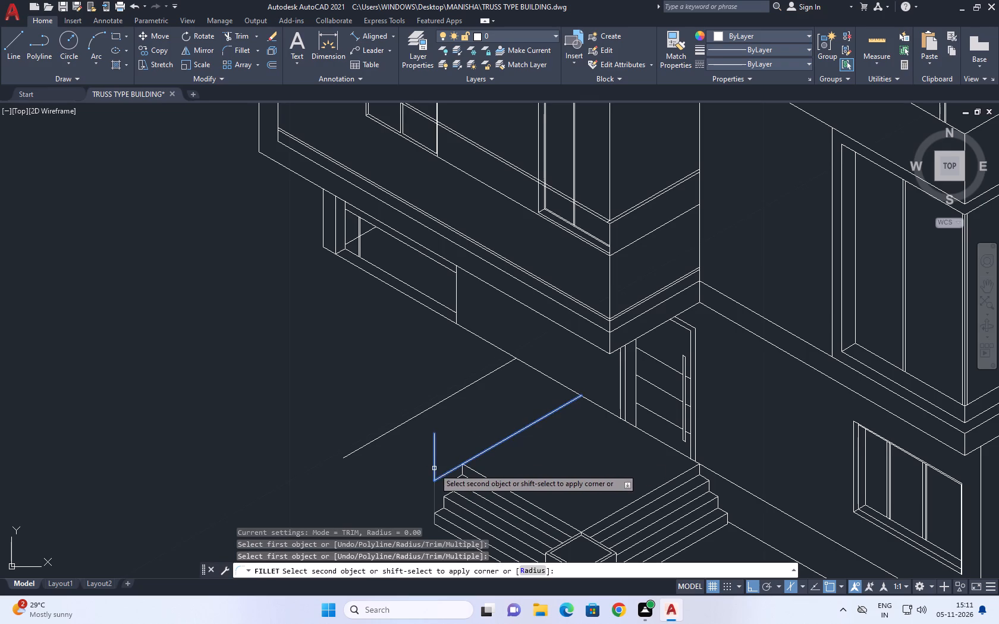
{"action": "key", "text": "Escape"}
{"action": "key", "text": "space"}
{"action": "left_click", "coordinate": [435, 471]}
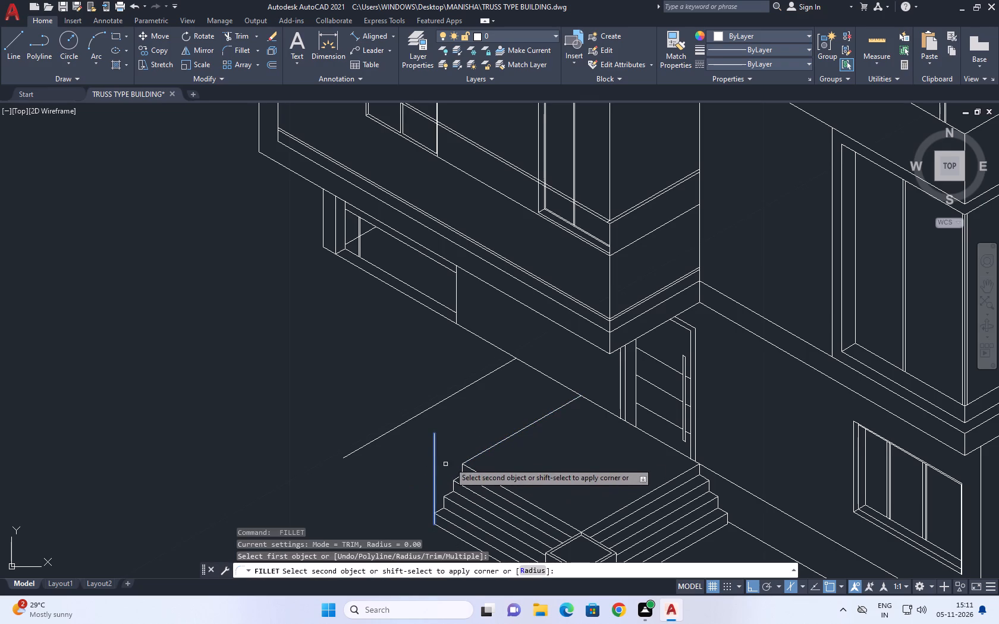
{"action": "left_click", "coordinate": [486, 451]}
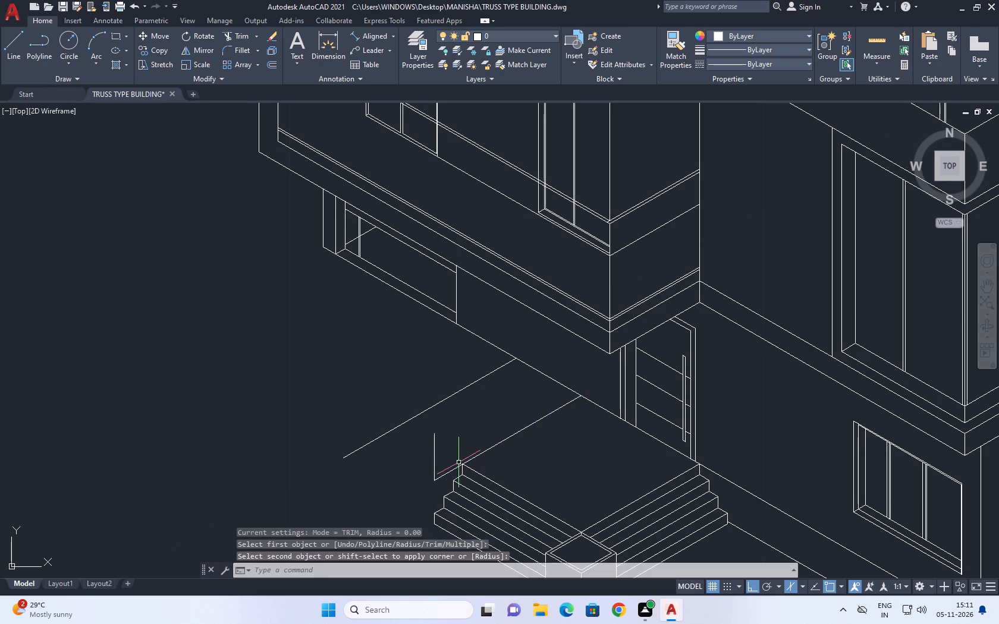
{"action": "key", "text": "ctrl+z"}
Extend the platform's side edge outward to the new vertical line.
{"action": "key", "text": "e"}
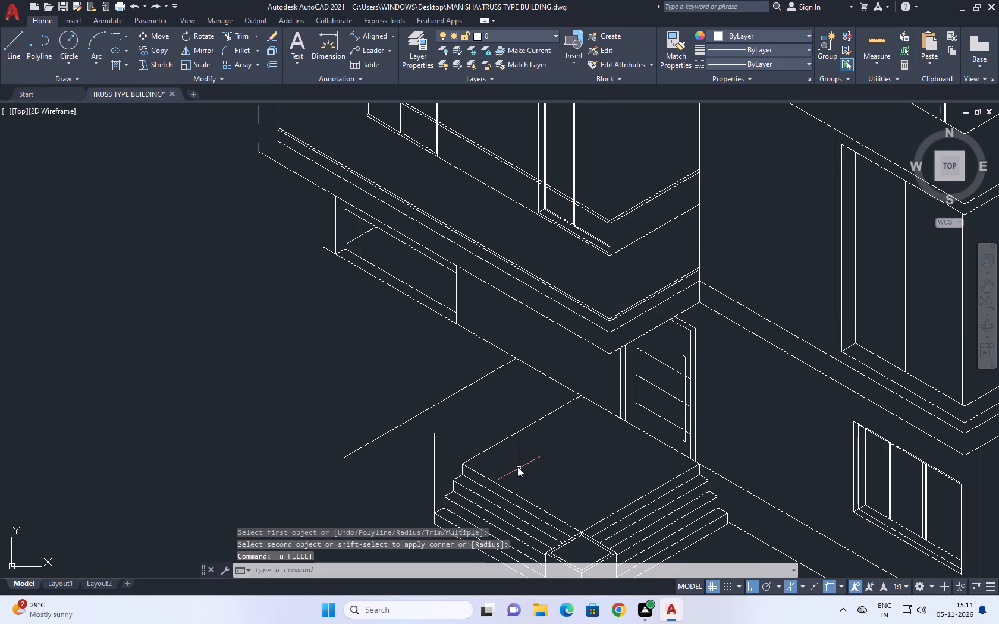
{"action": "key", "text": "x"}
{"action": "key", "text": "space"}
{"action": "left_click", "coordinate": [495, 440]}
{"action": "left_click", "coordinate": [504, 461]}
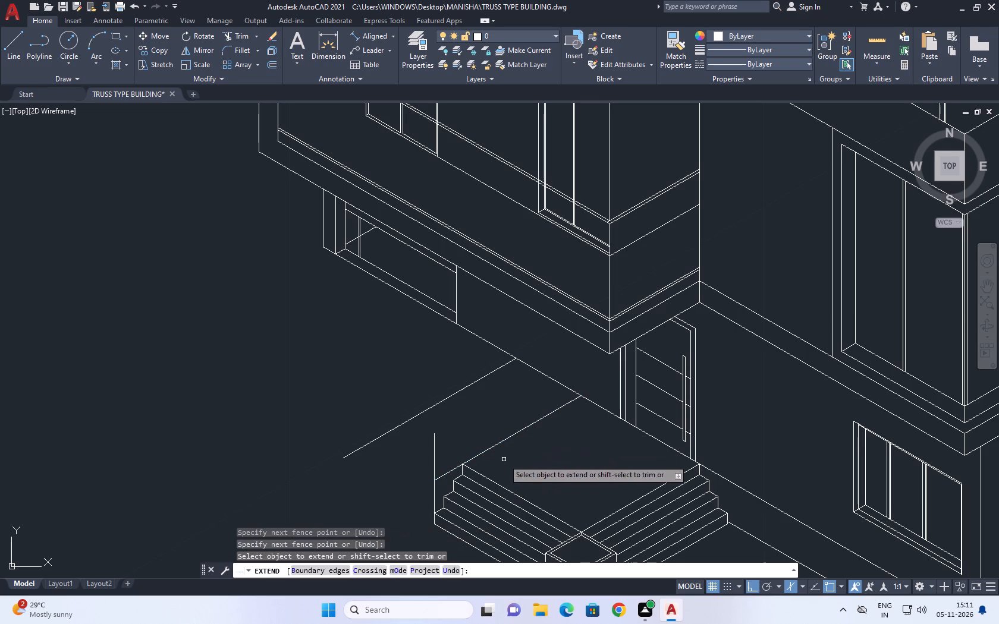
{"action": "key", "text": "space"}
Trim the part of the vertical line that rises above the extended platform edge.
{"action": "key", "text": "t"}
{"action": "key", "text": "r"}
{"action": "key", "text": "space"}
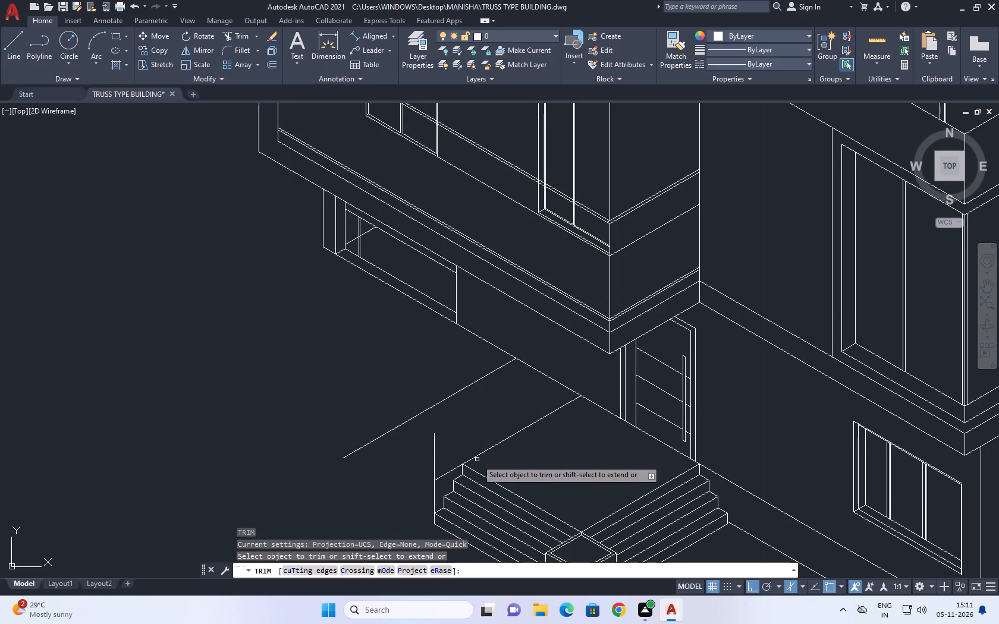
{"action": "left_click", "coordinate": [457, 437]}
{"action": "left_click", "coordinate": [435, 449]}
{"action": "left_click", "coordinate": [441, 449]}
{"action": "left_click_drag", "start_coordinate": [435, 450], "coordinate": [406, 445]}
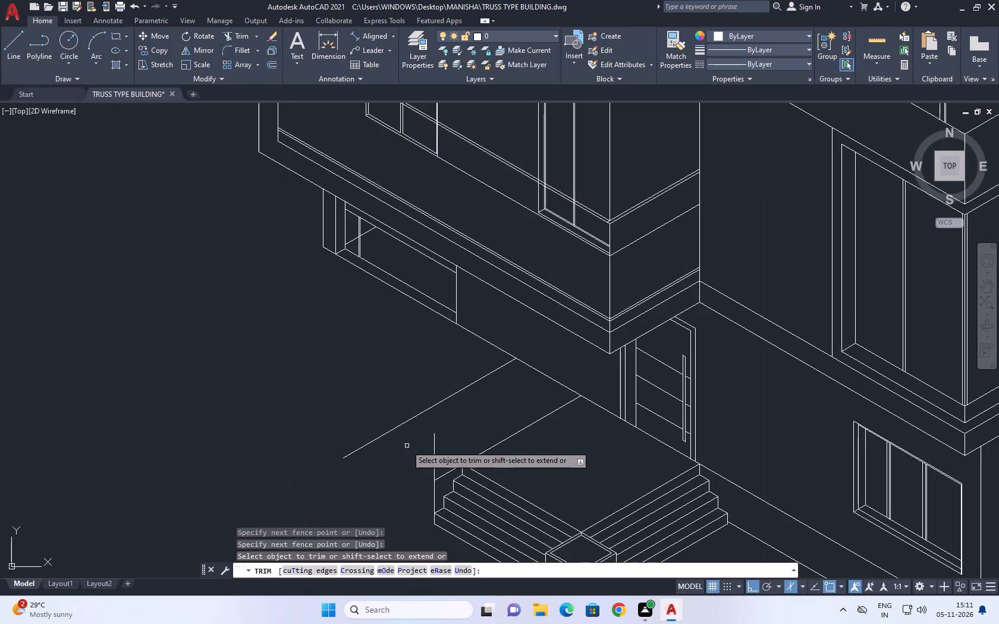
{"action": "left_click_drag", "start_coordinate": [406, 445], "coordinate": [406, 445]}
{"action": "left_click", "coordinate": [432, 445]}
{"action": "left_click", "coordinate": [453, 436]}
{"action": "key", "text": "space"}
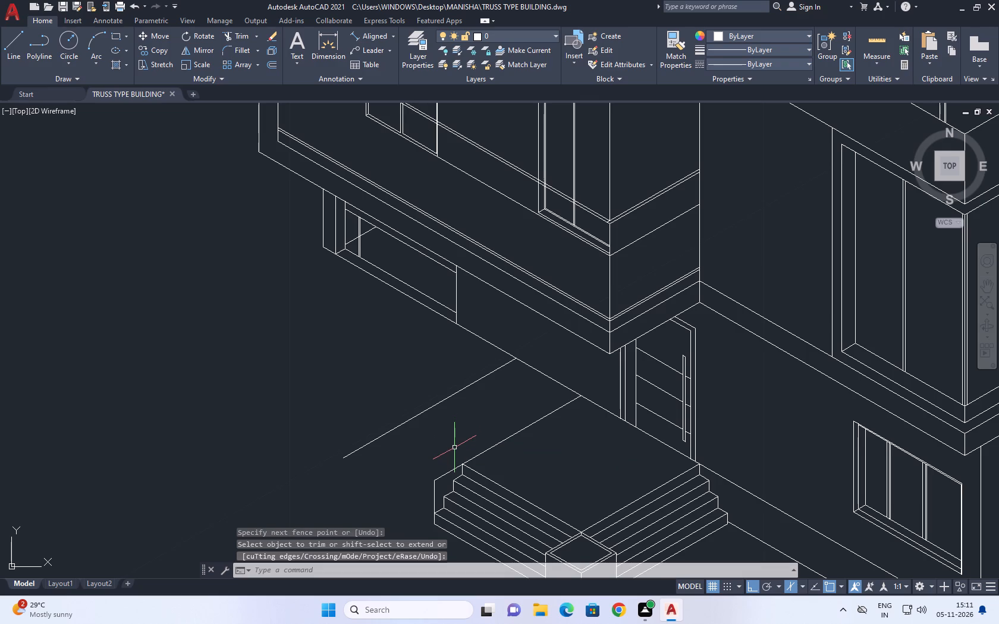
Draw a line about 2 long from the extended edge's outer corner, parallel to the wall base, crossing the ground line.
{"action": "key", "text": "l"}
{"action": "key", "text": "space"}
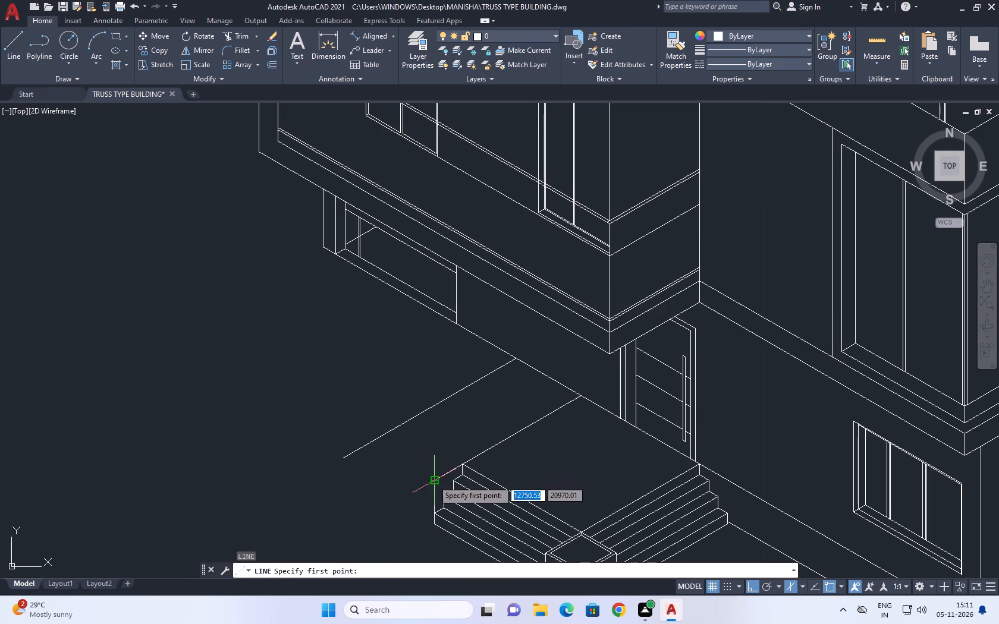
{"action": "left_click", "coordinate": [433, 480]}
{"action": "key", "text": "F5"}
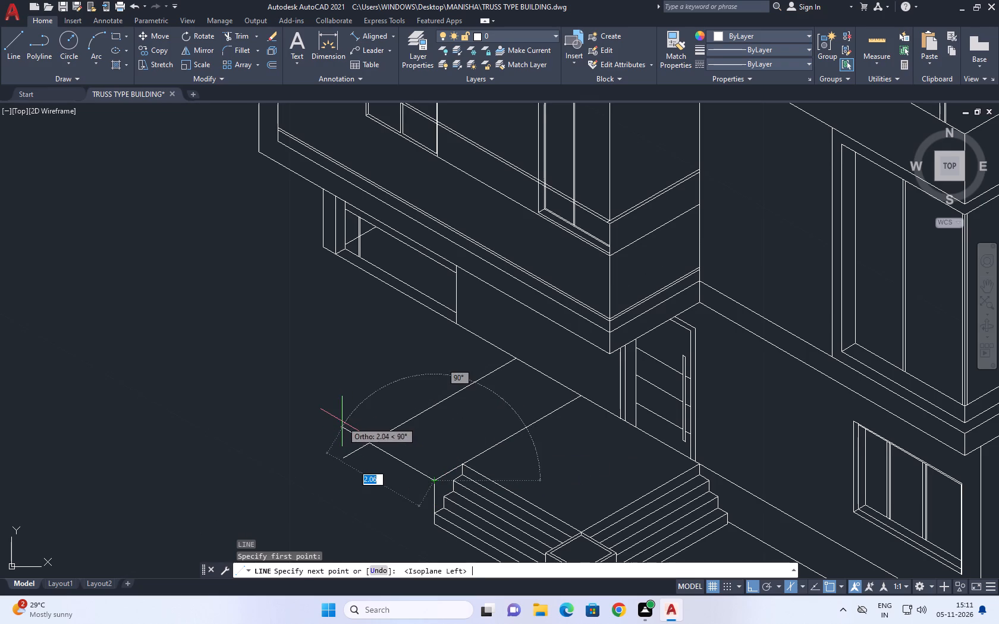
{"action": "left_click", "coordinate": [338, 418]}
{"action": "key", "text": "space"}
Trim the overrunning ends where the new line crosses the ground line, forming a clean outer corner.
{"action": "key", "text": "t"}
{"action": "key", "text": "r"}
{"action": "key", "text": "space"}
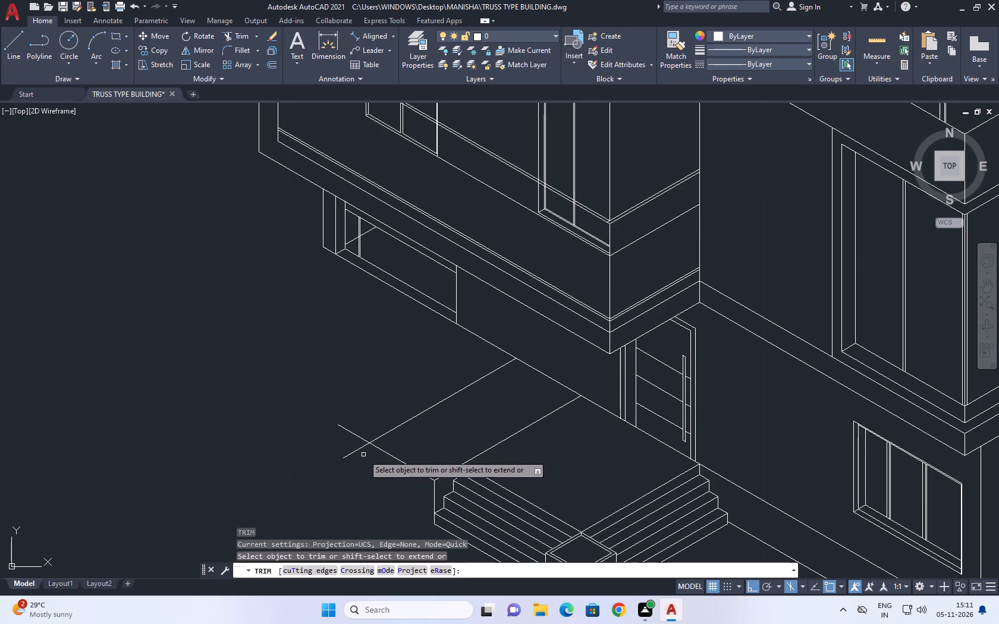
{"action": "left_click", "coordinate": [363, 456]}
{"action": "left_click", "coordinate": [362, 393]}
{"action": "key", "text": "space"}
From the lowest step's base corner, draw a 1.1 bottom edge parallel to the wall and a vertical edge rising past the top line.
{"action": "middle_click_drag", "start_coordinate": [432, 471], "coordinate": [424, 370]}
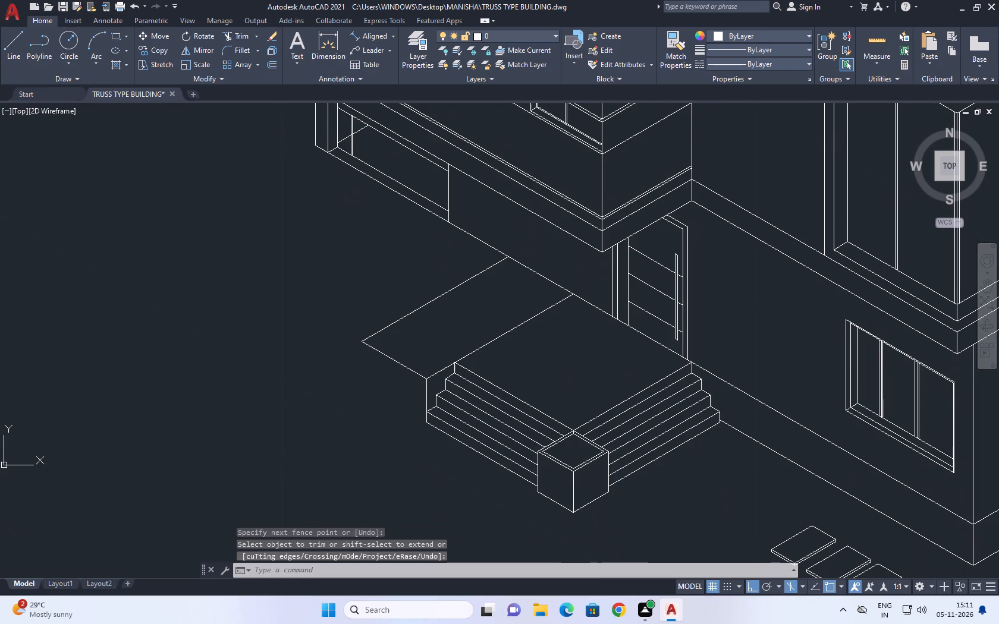
{"action": "middle_click_drag", "start_coordinate": [424, 370], "coordinate": [425, 370]}
{"action": "key", "text": "l"}
{"action": "key", "text": "space"}
{"action": "scroll", "coordinate": [429, 414], "scroll_direction": "up", "scroll_amount": 2}
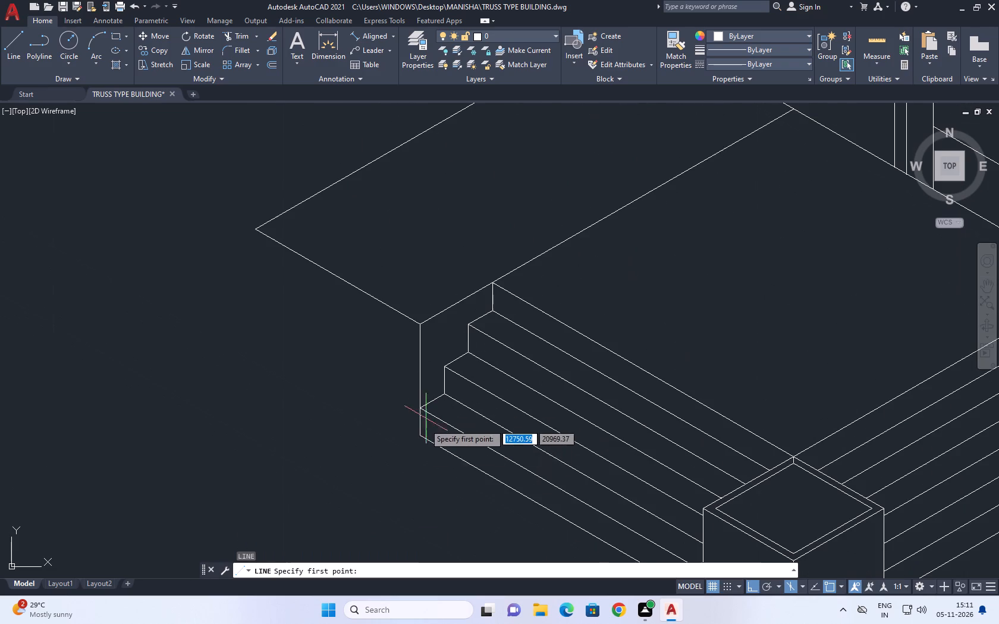
{"action": "left_click", "coordinate": [423, 440]}
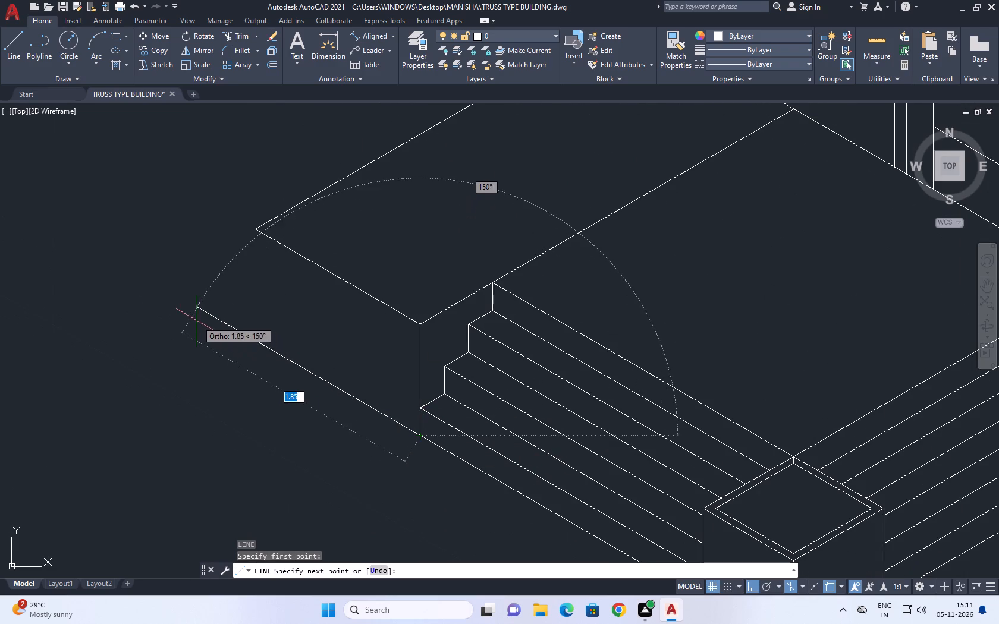
{"action": "middle_click_drag", "start_coordinate": [195, 320], "coordinate": [215, 334]}
{"action": "scroll", "coordinate": [297, 385], "scroll_direction": "down", "scroll_amount": 1}
{"action": "left_click", "coordinate": [278, 360]}
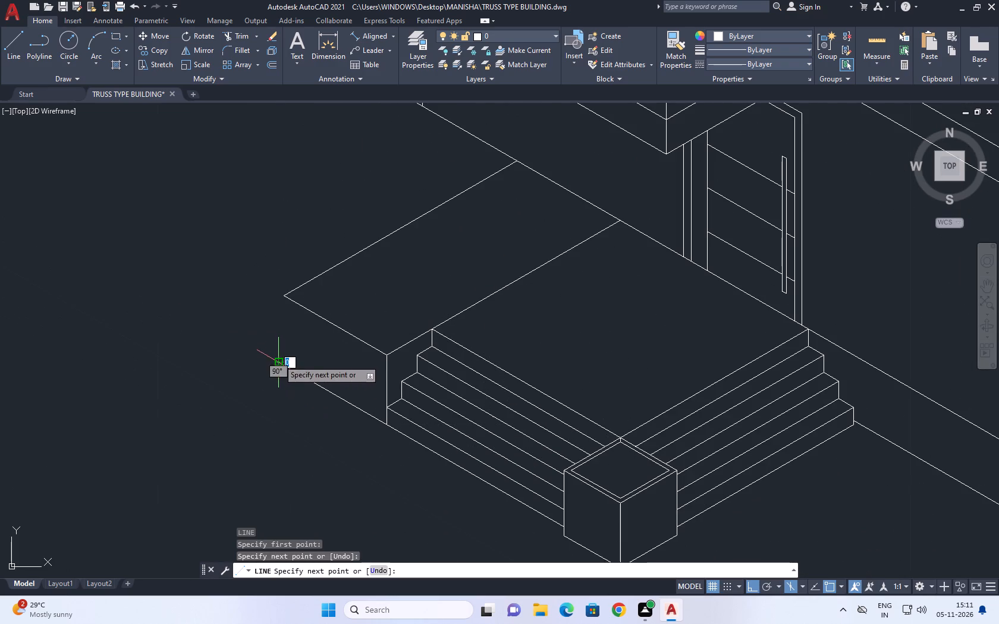
{"action": "key", "text": "ctrl+z"}
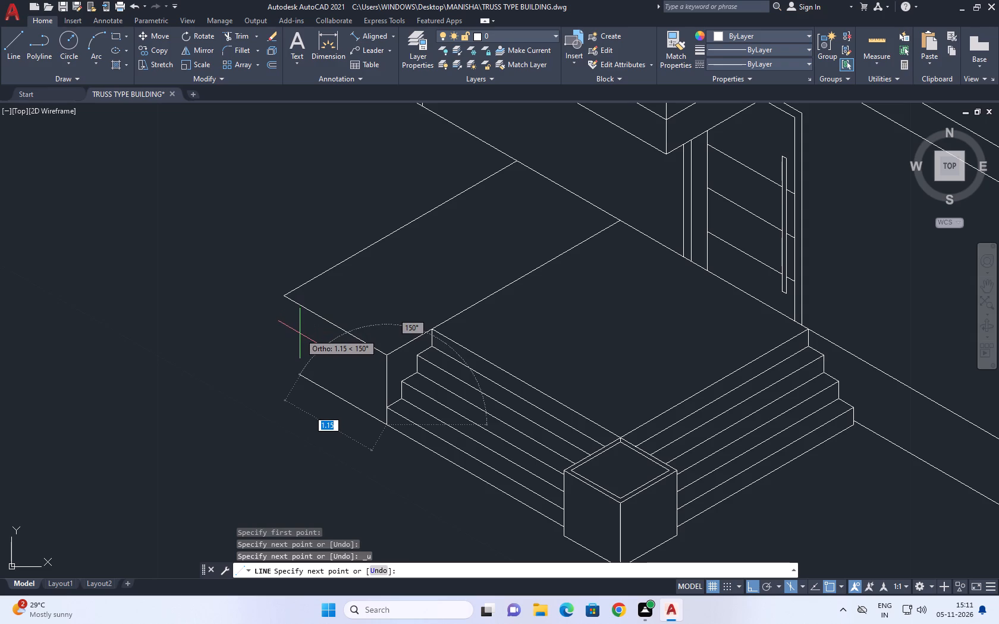
{"action": "key", "text": "1"}
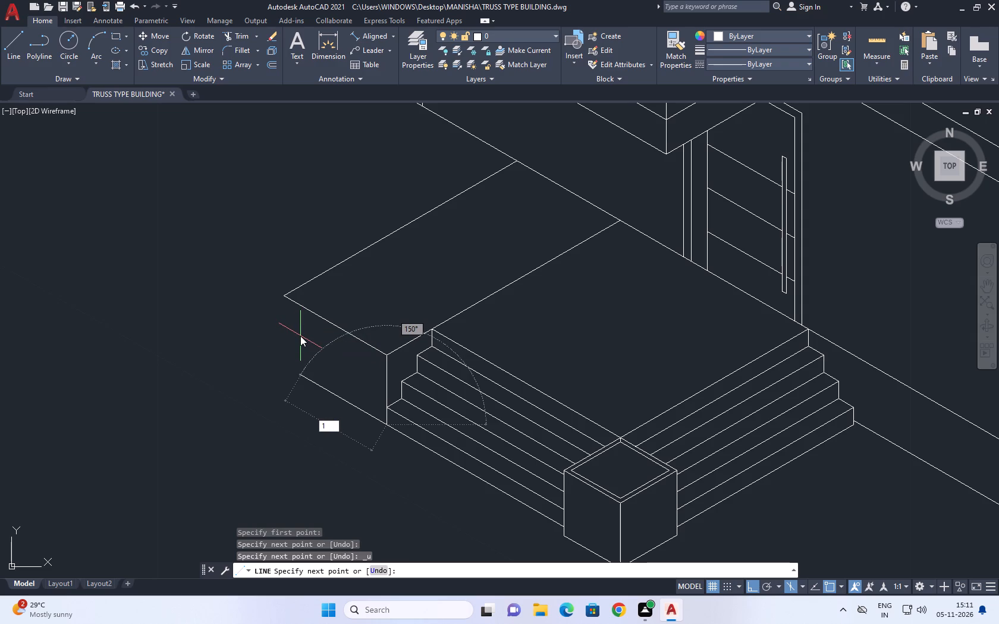
{"action": "key", "text": "period"}
{"action": "key", "text": "1"}
{"action": "key", "text": "space"}
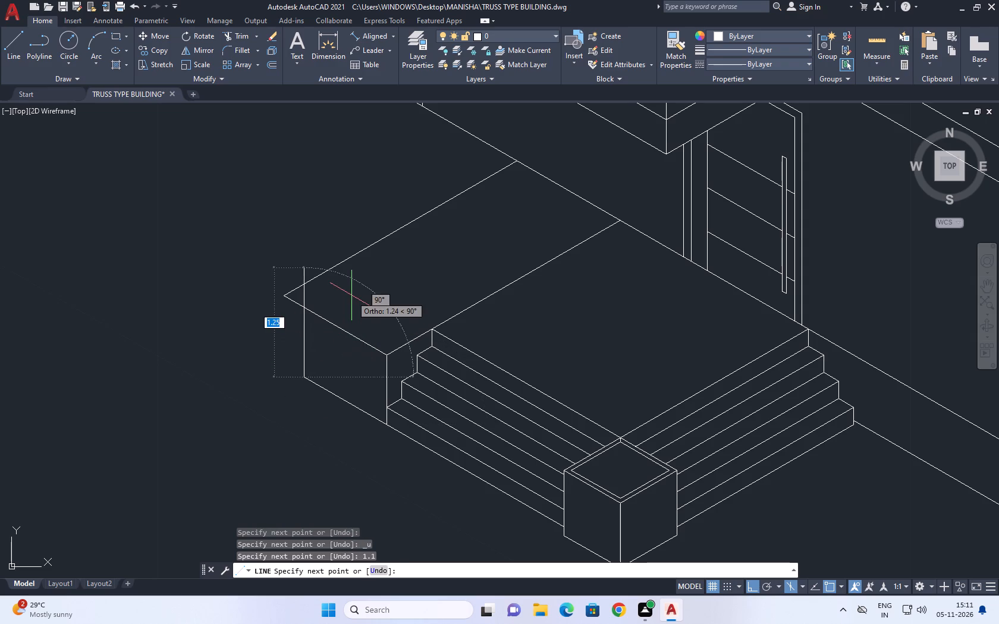
{"action": "left_click", "coordinate": [307, 295]}
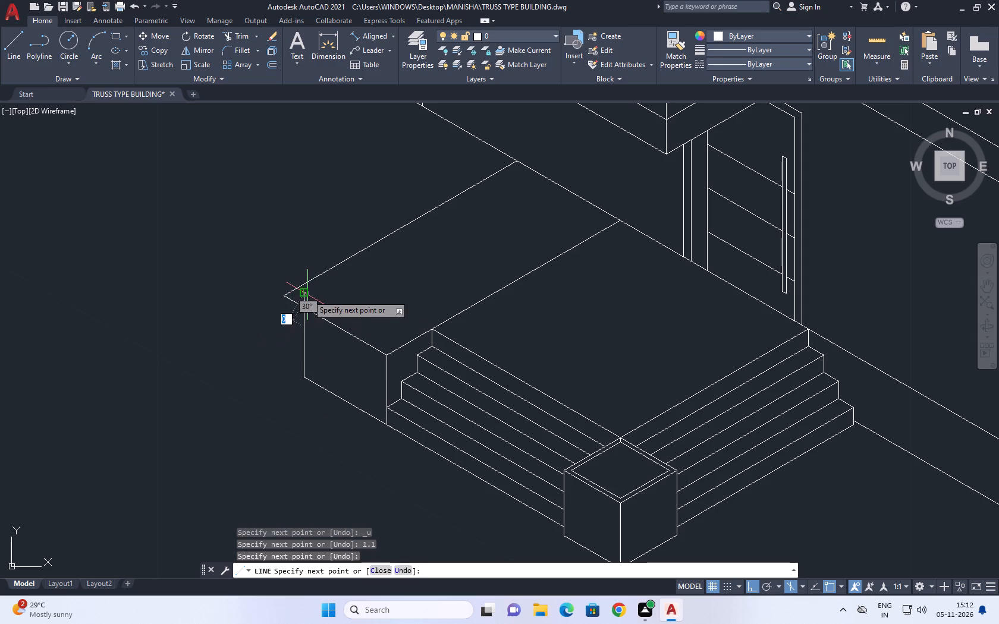
{"action": "key", "text": "space"}
Draw the side block's outer top edge from the vertical edge's crossing with the top front line to beyond the wall base.
{"action": "middle_click_drag", "start_coordinate": [321, 288], "coordinate": [304, 326]}
{"action": "key", "text": "space"}
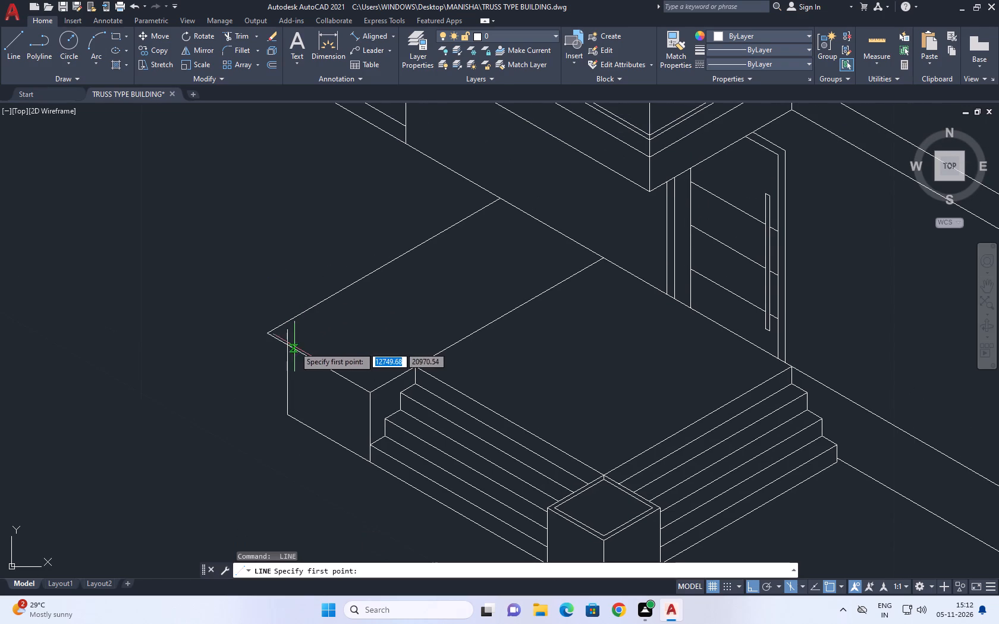
{"action": "left_click", "coordinate": [288, 346]}
{"action": "middle_click_drag", "start_coordinate": [413, 280], "coordinate": [346, 334]}
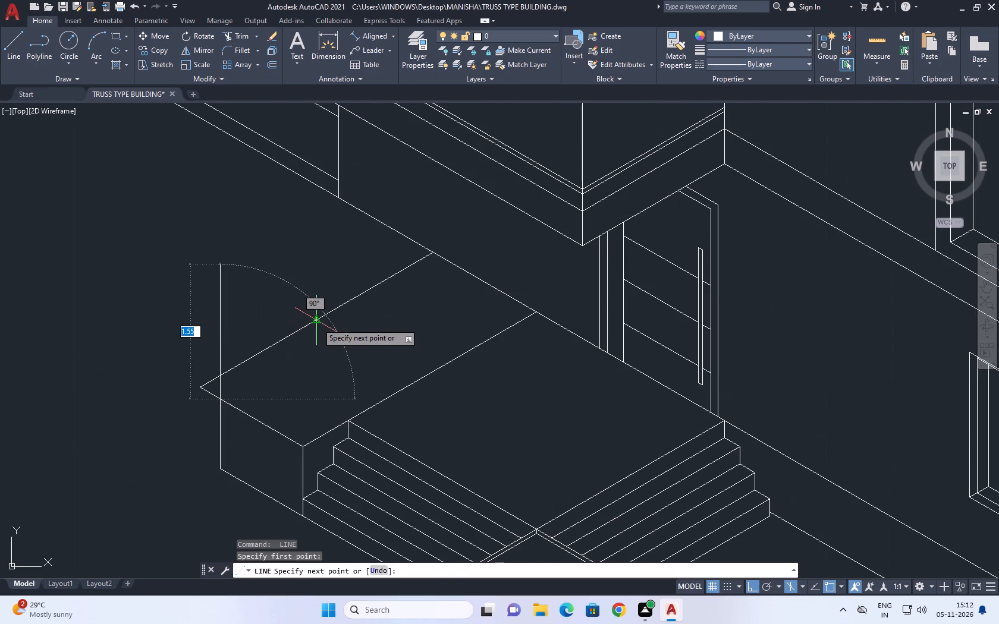
{"action": "key", "text": "F5"}
{"action": "middle_click_drag", "start_coordinate": [416, 273], "coordinate": [338, 324]}
{"action": "left_click", "coordinate": [415, 295]}
{"action": "key", "text": "space"}
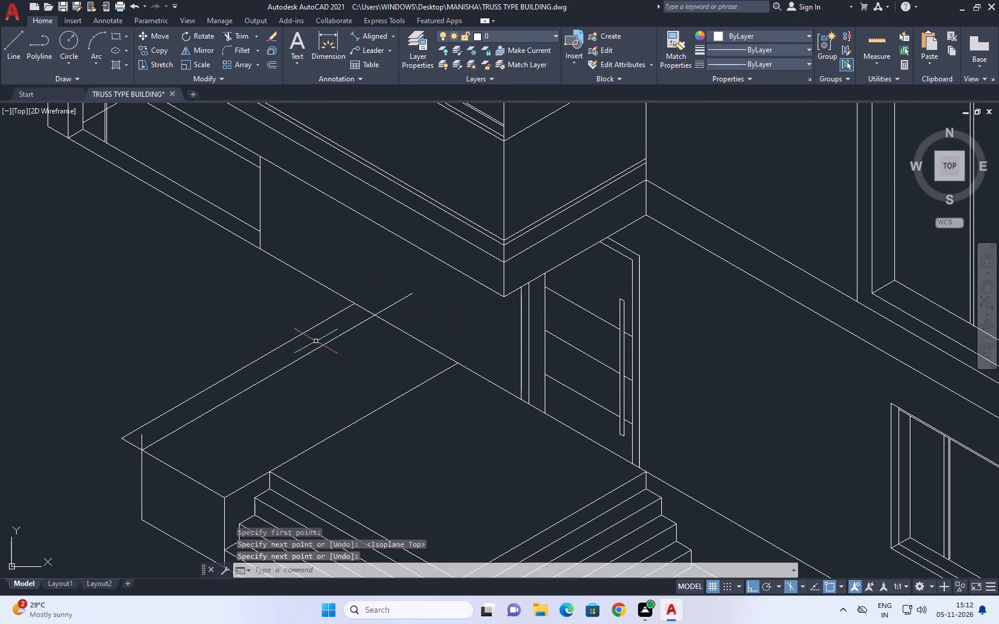
Trim the top edge's overrun at the wall, the vertical stub and the surplus outer ground line with its corner piece.
{"action": "key", "text": "t"}
{"action": "key", "text": "r"}
{"action": "key", "text": "space"}
{"action": "left_click", "coordinate": [376, 302]}
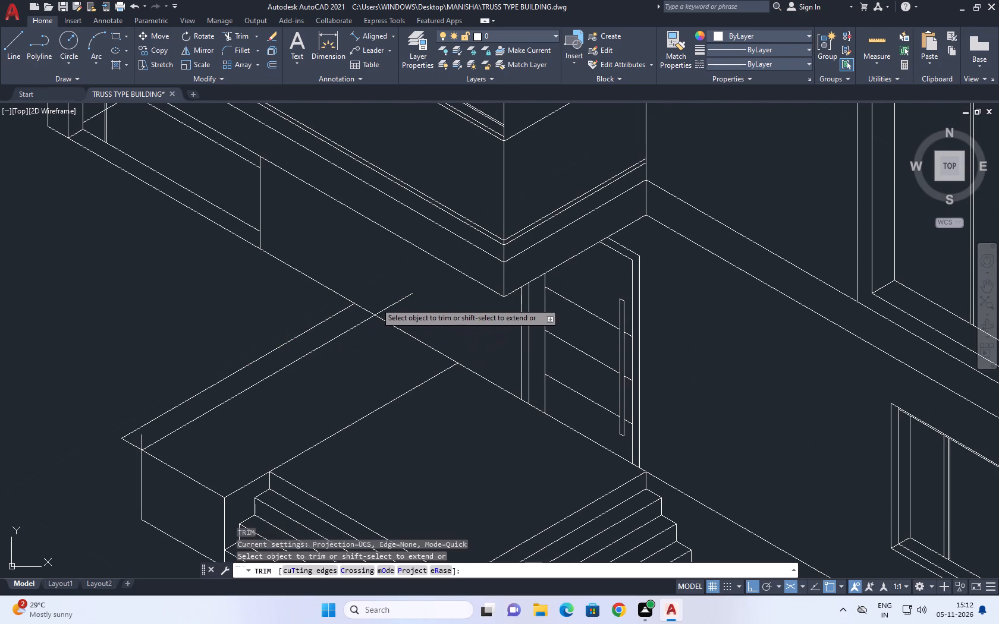
{"action": "left_click", "coordinate": [451, 319]}
{"action": "scroll", "coordinate": [134, 420], "scroll_direction": "up", "scroll_amount": 2}
{"action": "left_click", "coordinate": [156, 469]}
{"action": "left_click", "coordinate": [135, 481]}
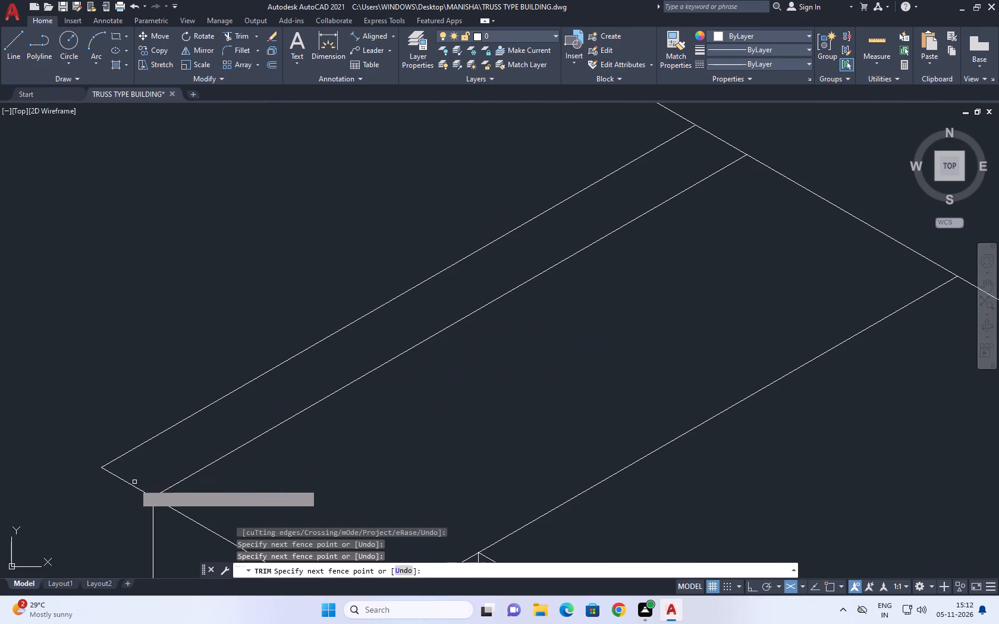
{"action": "left_click", "coordinate": [130, 485]}
{"action": "left_click", "coordinate": [139, 445]}
{"action": "scroll", "coordinate": [225, 401], "scroll_direction": "down", "scroll_amount": 5}
{"action": "key", "text": "space"}
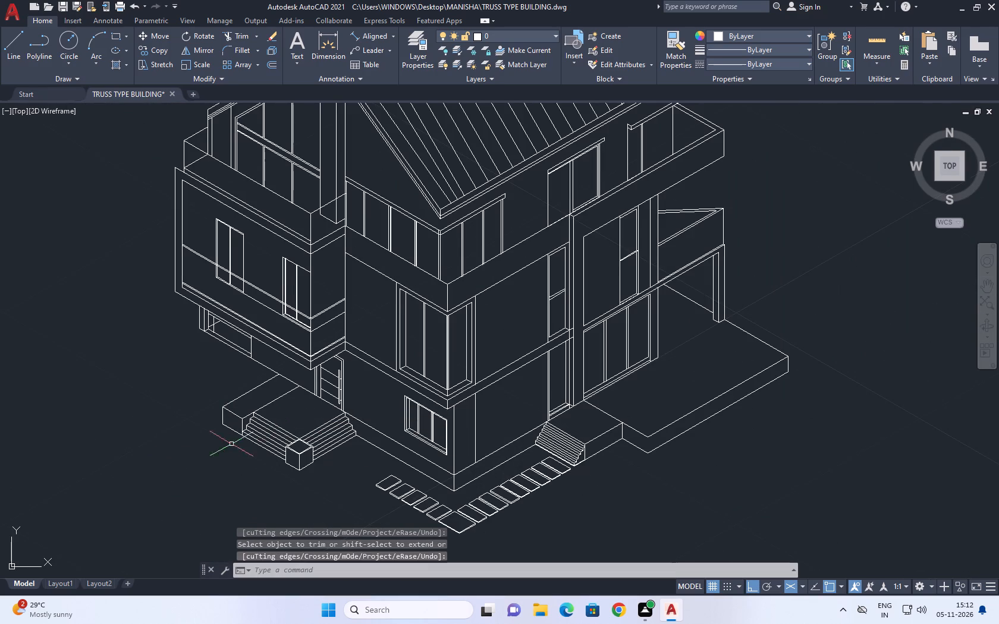
Copy the side block's top front edge 0.1 inward along the block's length toward the wall.
{"action": "middle_click_drag", "start_coordinate": [213, 458], "coordinate": [322, 471]}
{"action": "scroll", "coordinate": [341, 446], "scroll_direction": "up", "scroll_amount": 2}
{"action": "middle_click_drag", "start_coordinate": [370, 421], "coordinate": [353, 462]}
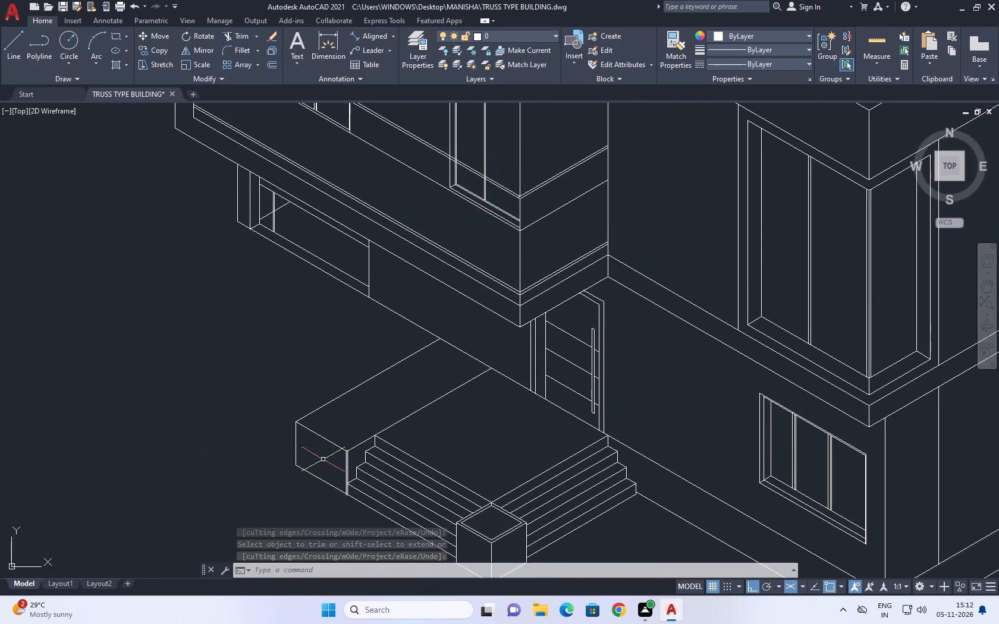
{"action": "scroll", "coordinate": [319, 439], "scroll_direction": "up", "scroll_amount": 2}
{"action": "left_click", "coordinate": [322, 428]}
{"action": "left_click_drag", "start_coordinate": [319, 434], "coordinate": [316, 442]}
{"action": "scroll", "coordinate": [341, 414], "scroll_direction": "up", "scroll_amount": 1}
{"action": "left_click", "coordinate": [338, 414]}
{"action": "left_click_drag", "start_coordinate": [301, 456], "coordinate": [298, 462]}
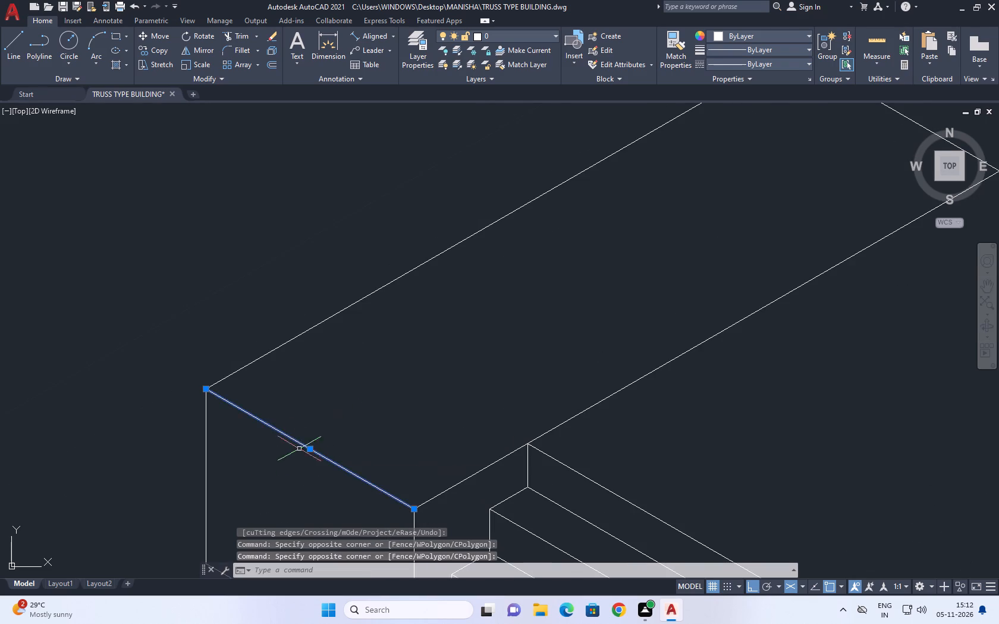
{"action": "middle_click_drag", "start_coordinate": [324, 427], "coordinate": [289, 463]}
{"action": "key", "text": "c"}
{"action": "key", "text": "o"}
{"action": "key", "text": "space"}
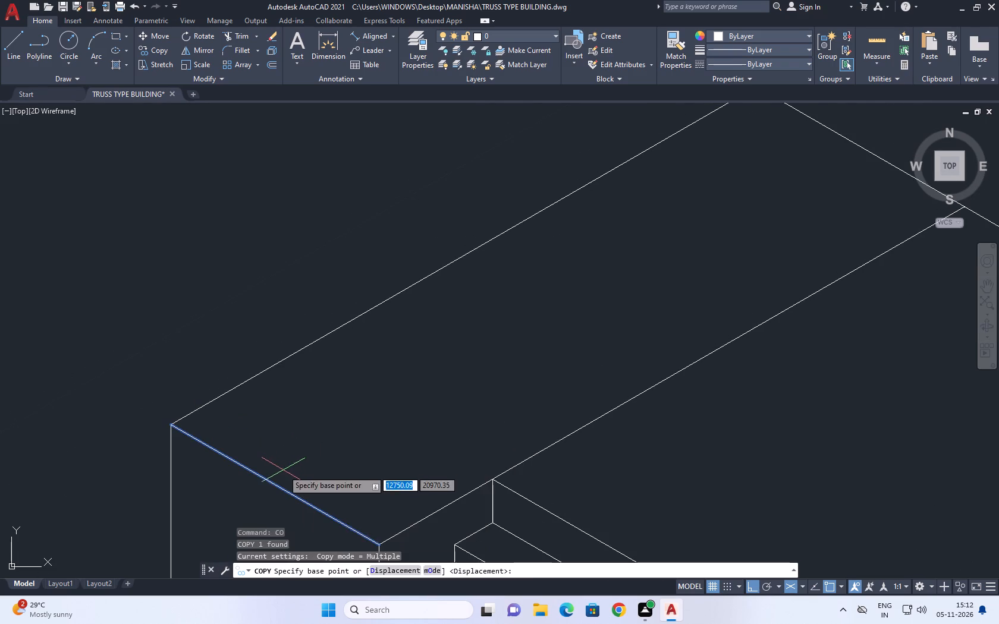
{"action": "left_click", "coordinate": [283, 471]}
{"action": "key", "text": "0"}
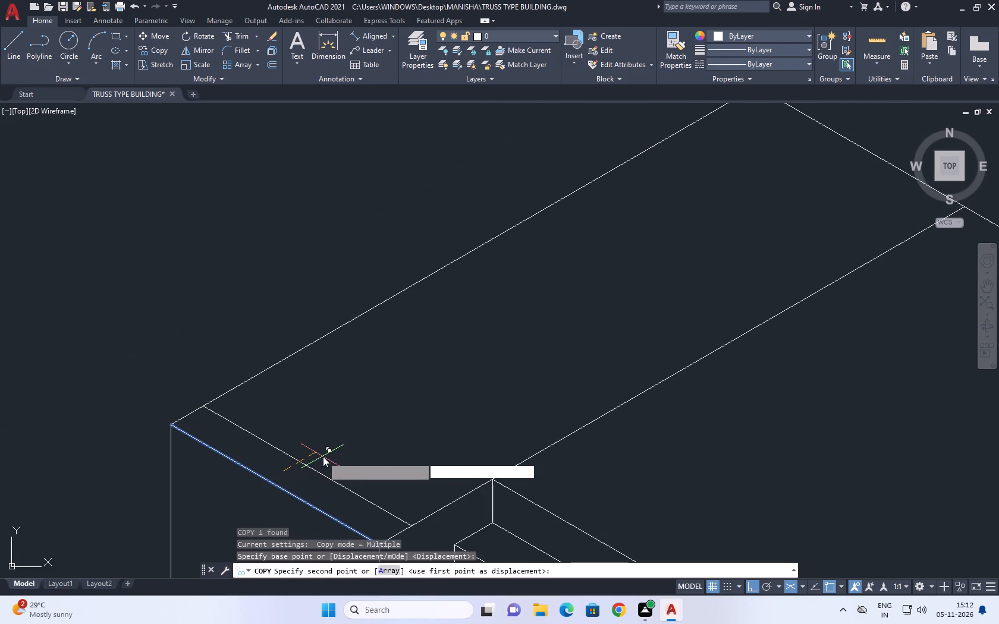
{"action": "key", "text": "period"}
{"action": "type", "text": "1"}
{"action": "key", "text": "space"}
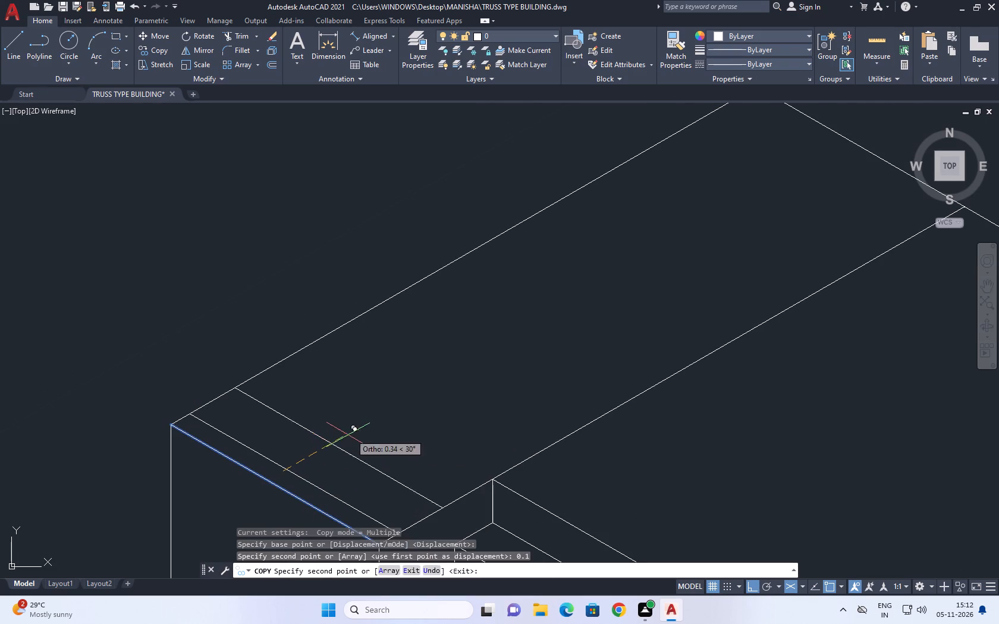
Copy the side block's outer long top edge 0.1 inward across the block's top.
{"action": "key", "text": "Escape"}
{"action": "left_click", "coordinate": [364, 312]}
{"action": "middle_click_drag", "start_coordinate": [344, 361], "coordinate": [346, 384]}
{"action": "key", "text": "c"}
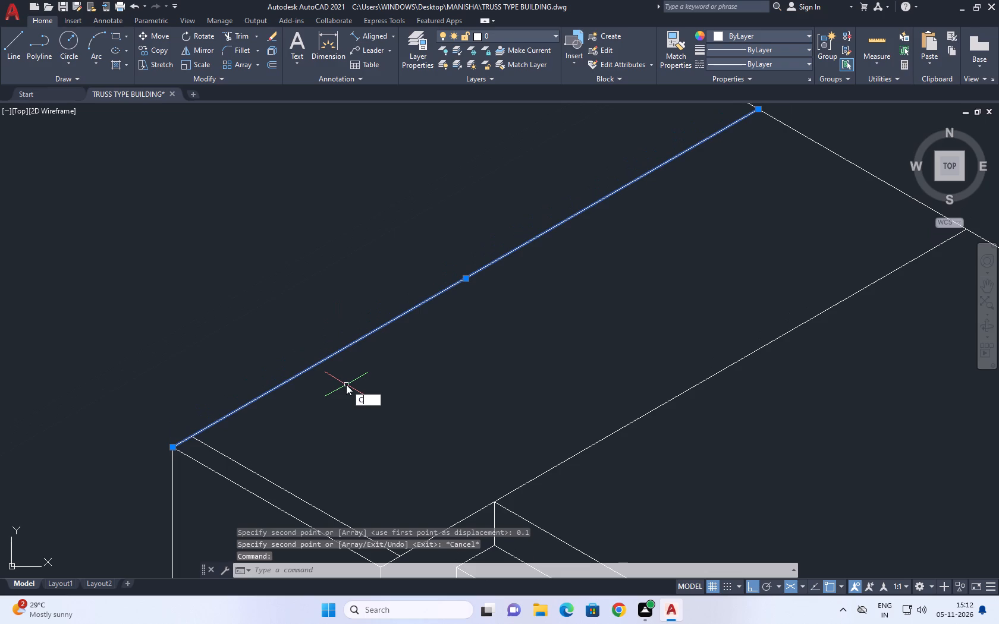
{"action": "key", "text": "o"}
{"action": "key", "text": "space"}
{"action": "left_click", "coordinate": [346, 377]}
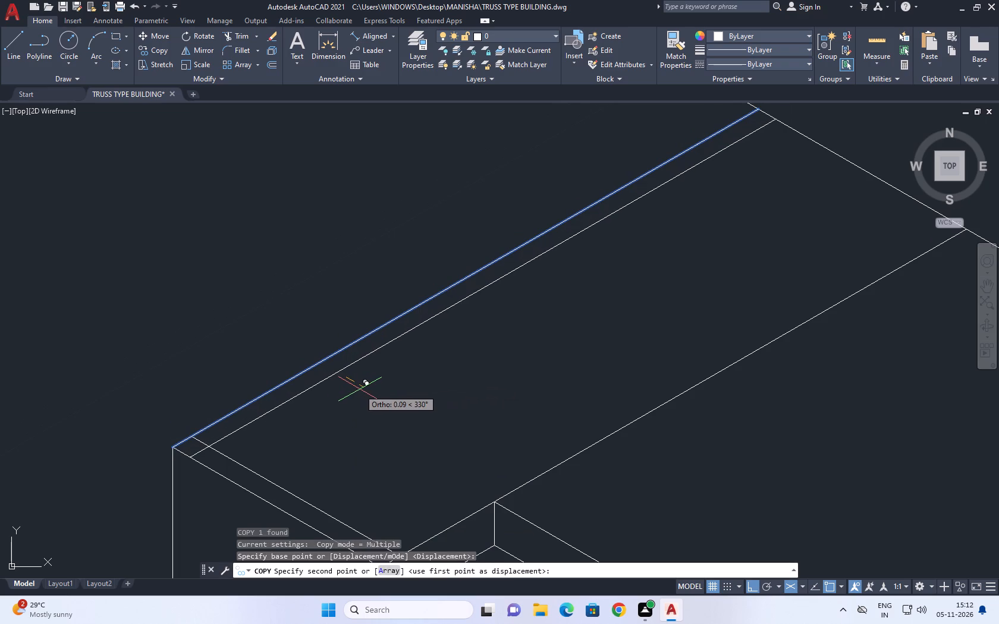
{"action": "key", "text": "0"}
{"action": "key", "text": "period"}
{"action": "key", "text": "1"}
{"action": "key", "text": "space"}
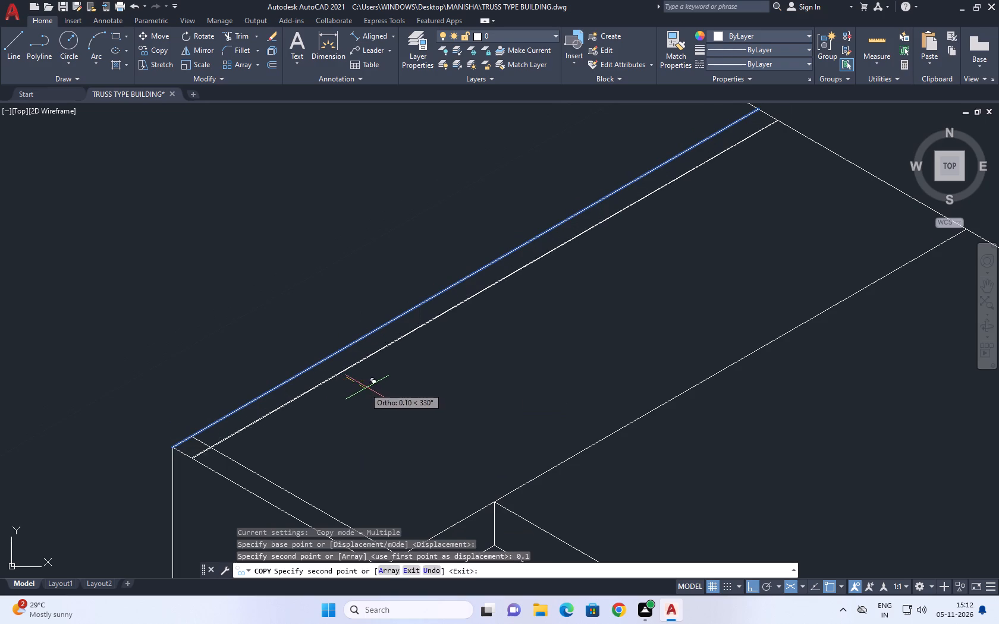
{"action": "key", "text": "space"}
Copy the side block's long top edge beside the stepped platform 0.1 inward across the block's top.
{"action": "left_click_drag", "start_coordinate": [555, 452], "coordinate": [555, 464]}
{"action": "left_click", "coordinate": [554, 478]}
{"action": "scroll", "coordinate": [455, 413], "scroll_direction": "down", "scroll_amount": 3}
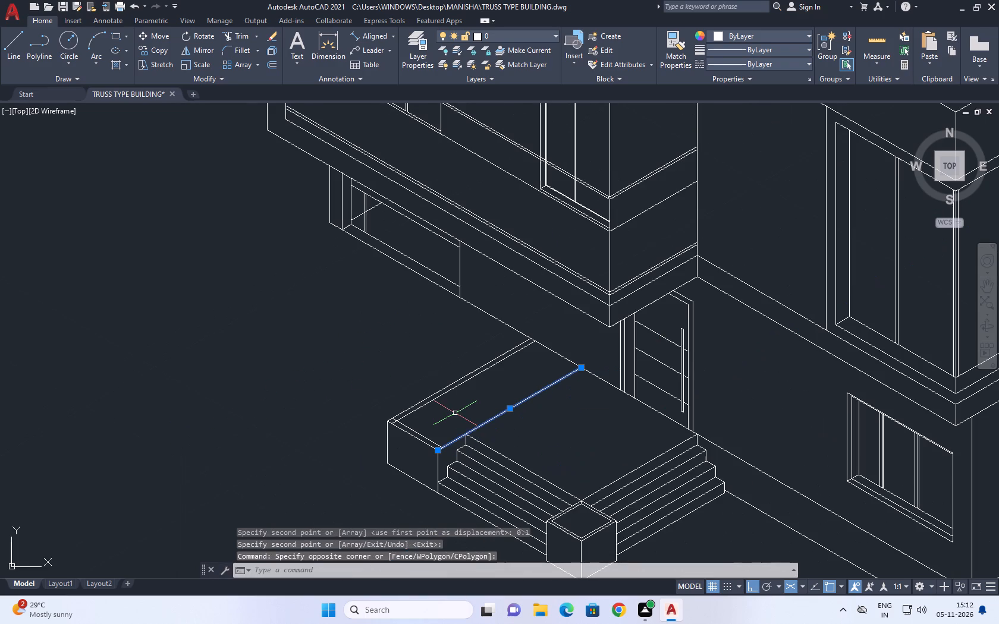
{"action": "key", "text": "c"}
{"action": "key", "text": "o"}
{"action": "key", "text": "space"}
{"action": "scroll", "coordinate": [464, 416], "scroll_direction": "up", "scroll_amount": 3}
{"action": "left_click", "coordinate": [478, 423]}
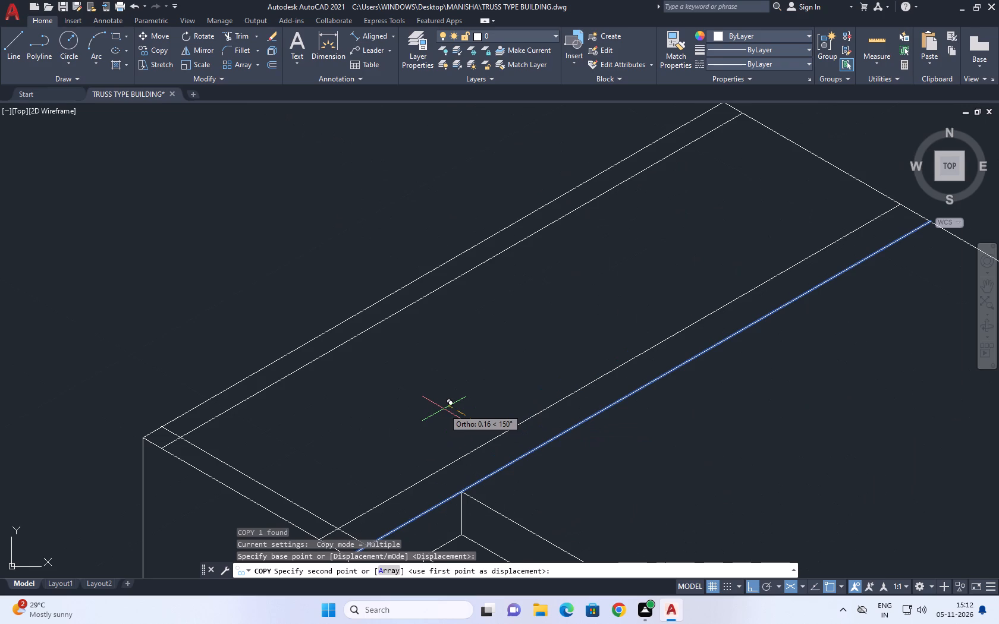
{"action": "type", "text": "0."}
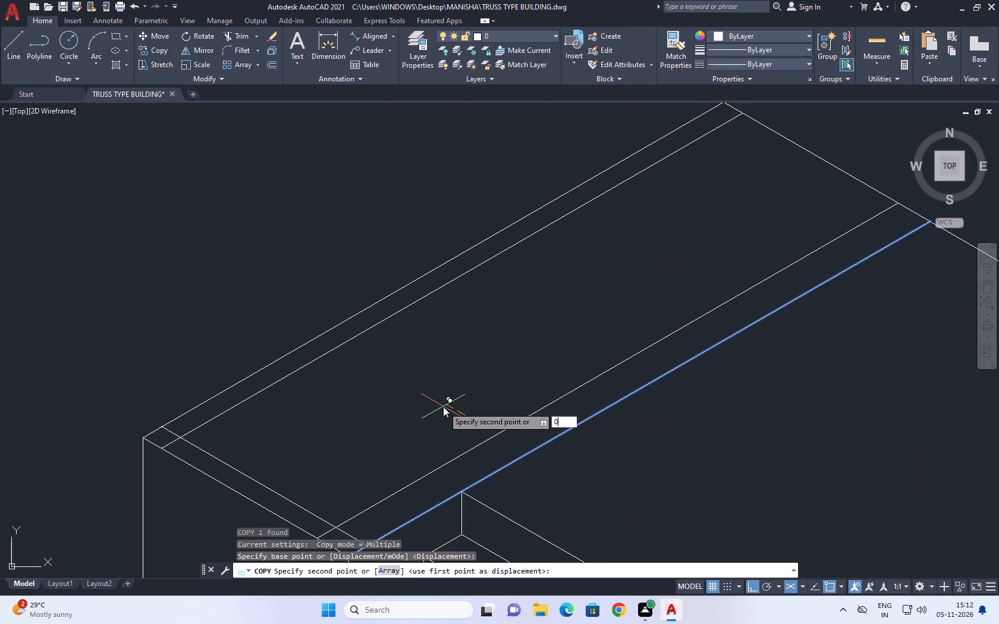
{"action": "type", "text": "1"}
{"action": "key", "text": "space"}
{"action": "key", "text": "Escape"}
Trim the overlapping ends of the inner rim lines at the side block's two front corners.
{"action": "type", "text": "TR"}
{"action": "key", "text": "space"}
{"action": "middle_click_drag", "start_coordinate": [446, 442], "coordinate": [442, 290]}
{"action": "scroll", "coordinate": [358, 409], "scroll_direction": "up", "scroll_amount": 5}
{"action": "left_click", "coordinate": [379, 298]}
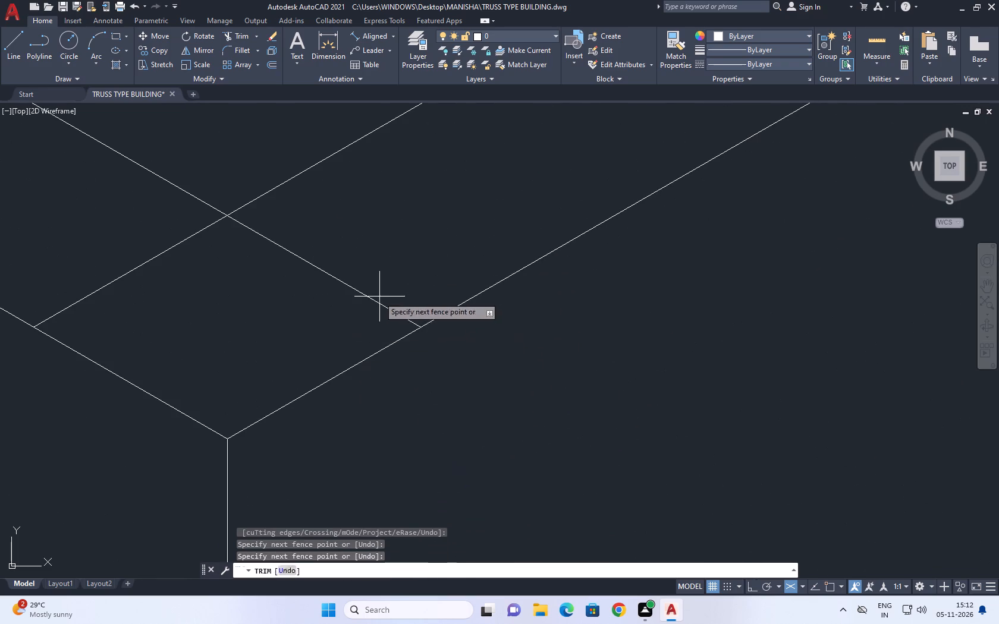
{"action": "left_click", "coordinate": [144, 241]}
{"action": "scroll", "coordinate": [301, 259], "scroll_direction": "down", "scroll_amount": 4}
{"action": "middle_click_drag", "start_coordinate": [382, 252], "coordinate": [527, 442]}
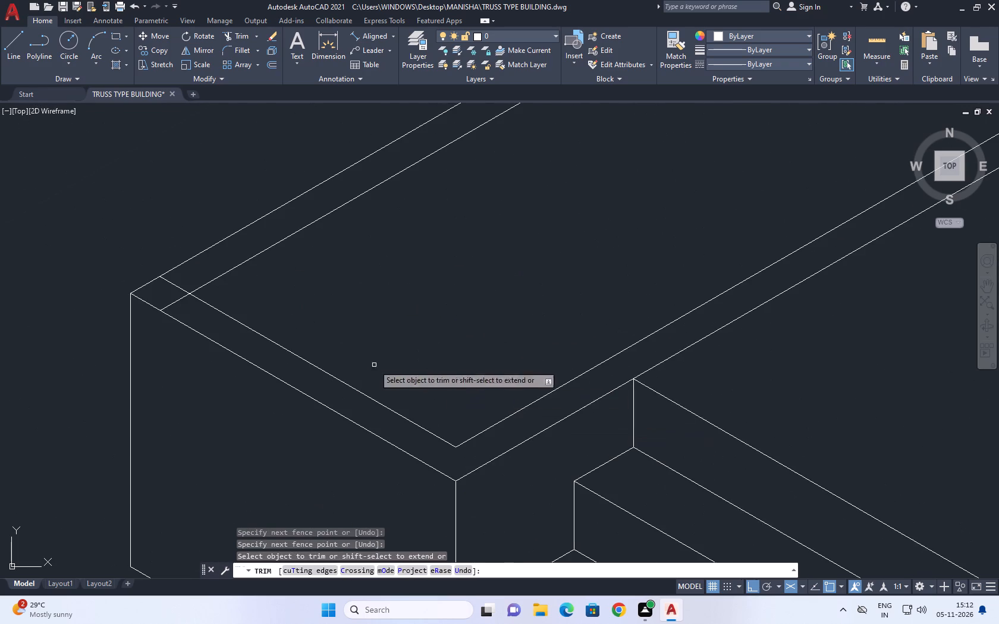
{"action": "middle_click_drag", "start_coordinate": [139, 301], "coordinate": [564, 432]}
{"action": "scroll", "coordinate": [609, 418], "scroll_direction": "up", "scroll_amount": 2}
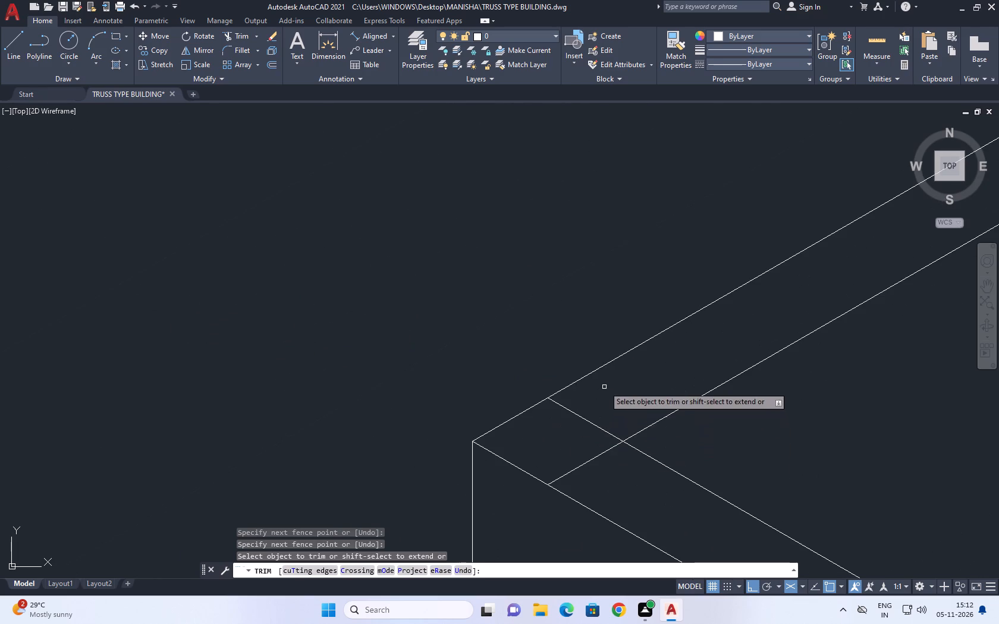
{"action": "left_click", "coordinate": [604, 385]}
{"action": "left_click", "coordinate": [598, 480]}
{"action": "scroll", "coordinate": [566, 405], "scroll_direction": "down", "scroll_amount": 6}
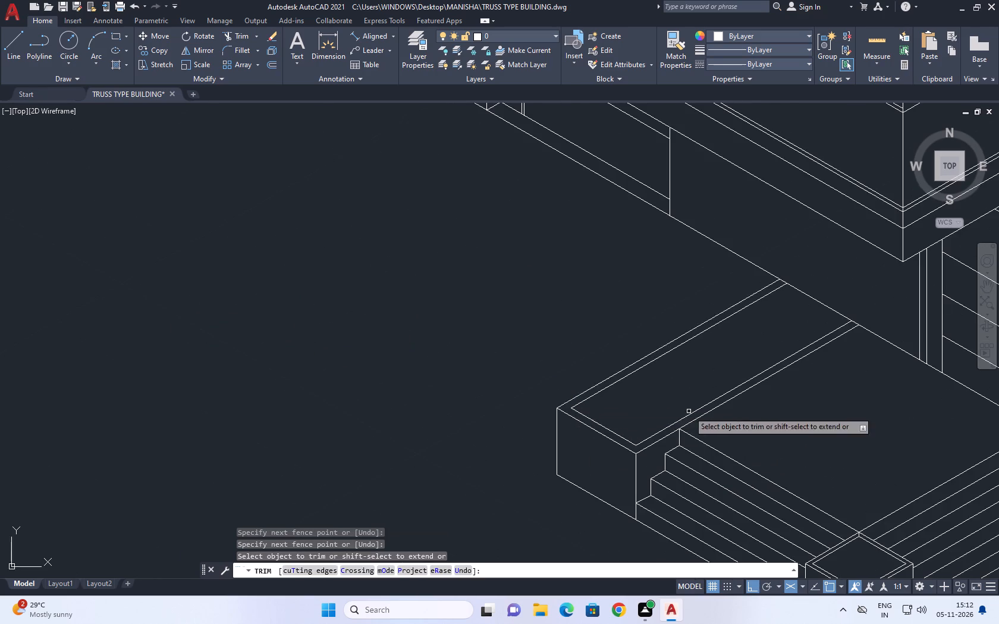
{"action": "scroll", "coordinate": [689, 411], "scroll_direction": "down", "scroll_amount": 1}
{"action": "key", "text": "space"}
Draw a ground line about 5 long outward from the base corner where the side block meets the lowest step.
{"action": "middle_click_drag", "start_coordinate": [654, 471], "coordinate": [375, 469]}
{"action": "scroll", "coordinate": [374, 467], "scroll_direction": "up", "scroll_amount": 1}
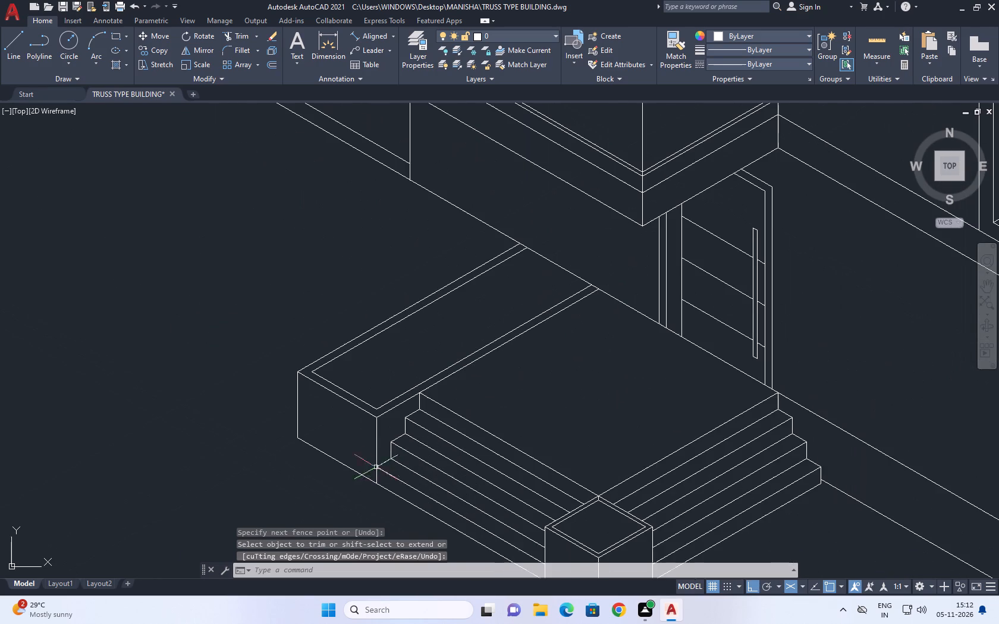
{"action": "middle_click_drag", "start_coordinate": [389, 427], "coordinate": [393, 468]}
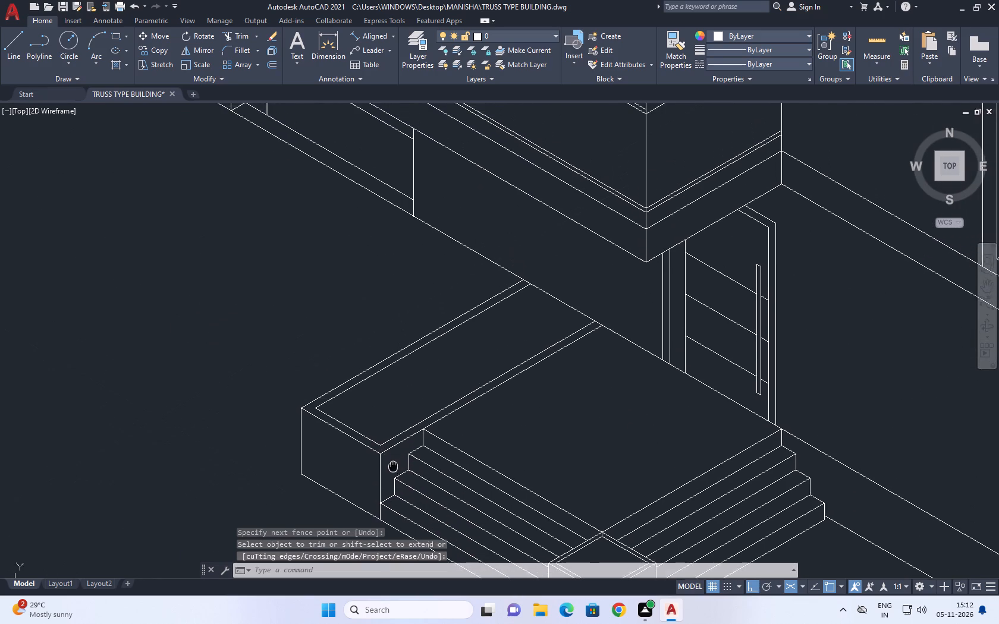
{"action": "middle_click_drag", "start_coordinate": [393, 468], "coordinate": [411, 512]}
{"action": "middle_click_drag", "start_coordinate": [475, 505], "coordinate": [491, 541]}
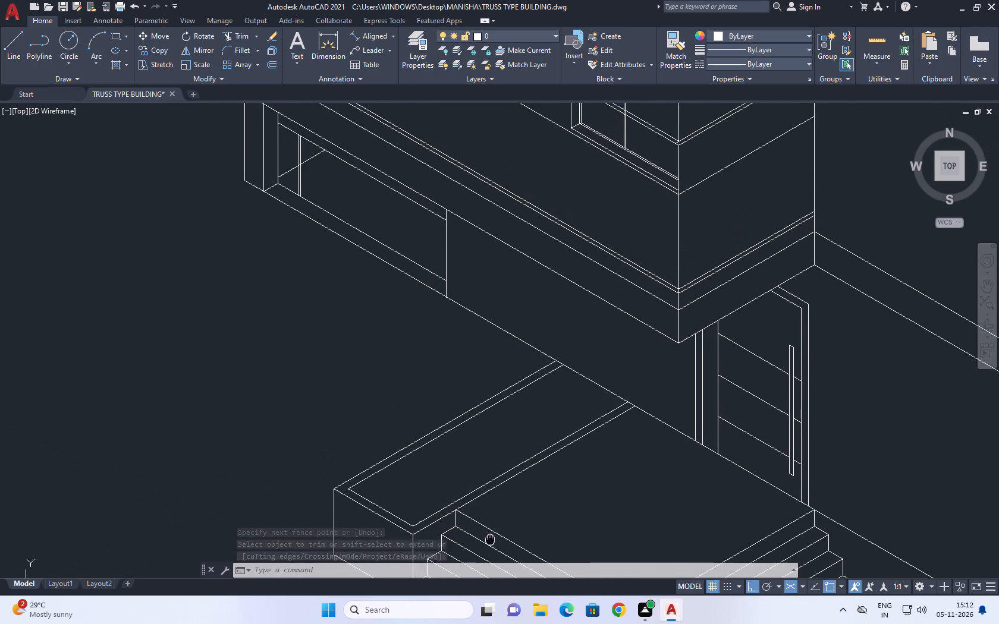
{"action": "middle_click_drag", "start_coordinate": [491, 541], "coordinate": [507, 365]}
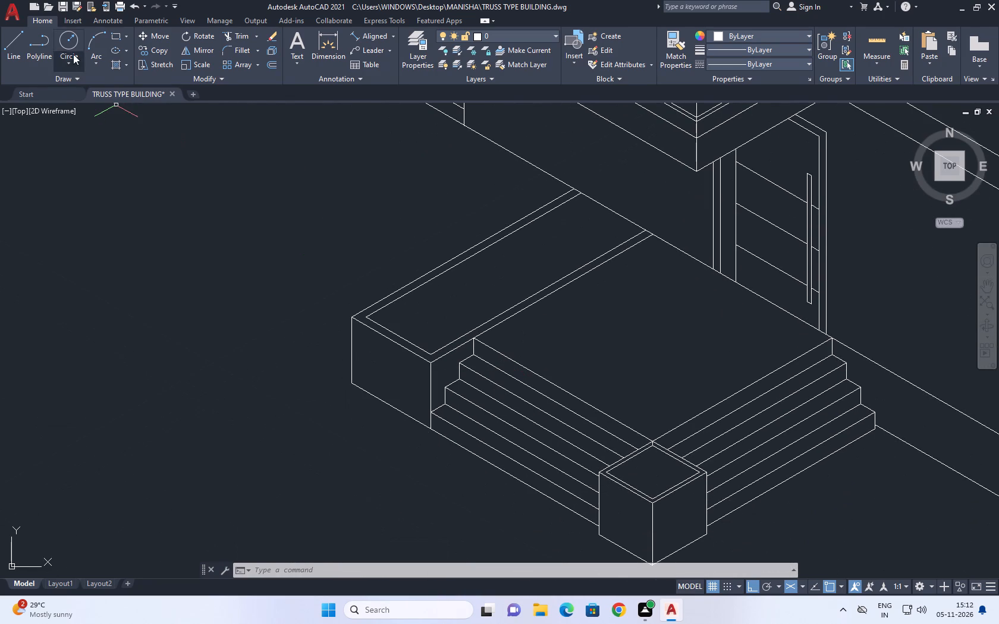
{"action": "left_click", "coordinate": [16, 45]}
{"action": "middle_click_drag", "start_coordinate": [318, 429], "coordinate": [404, 263]}
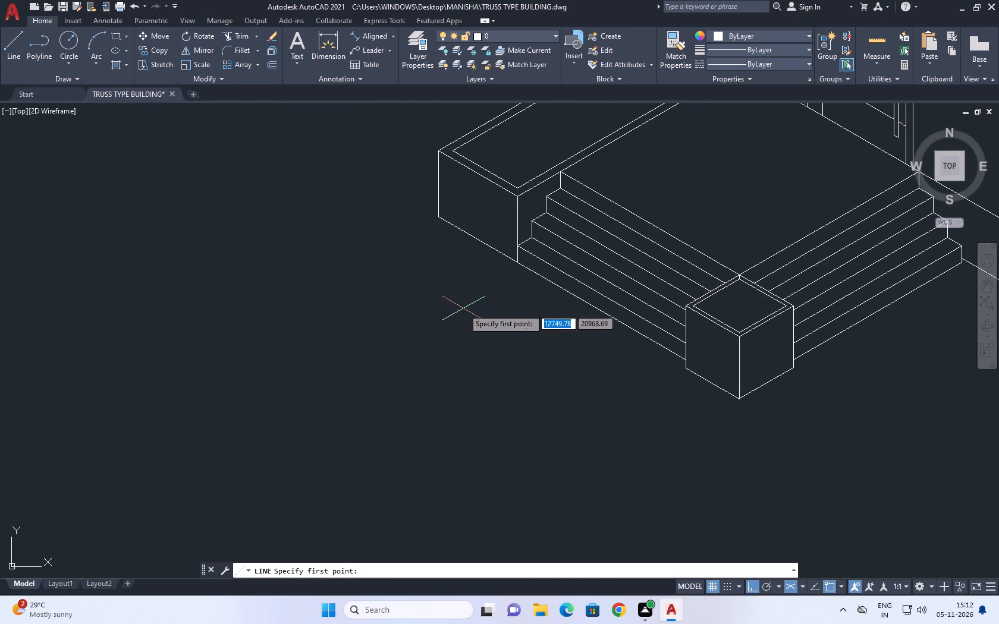
{"action": "left_click", "coordinate": [518, 263]}
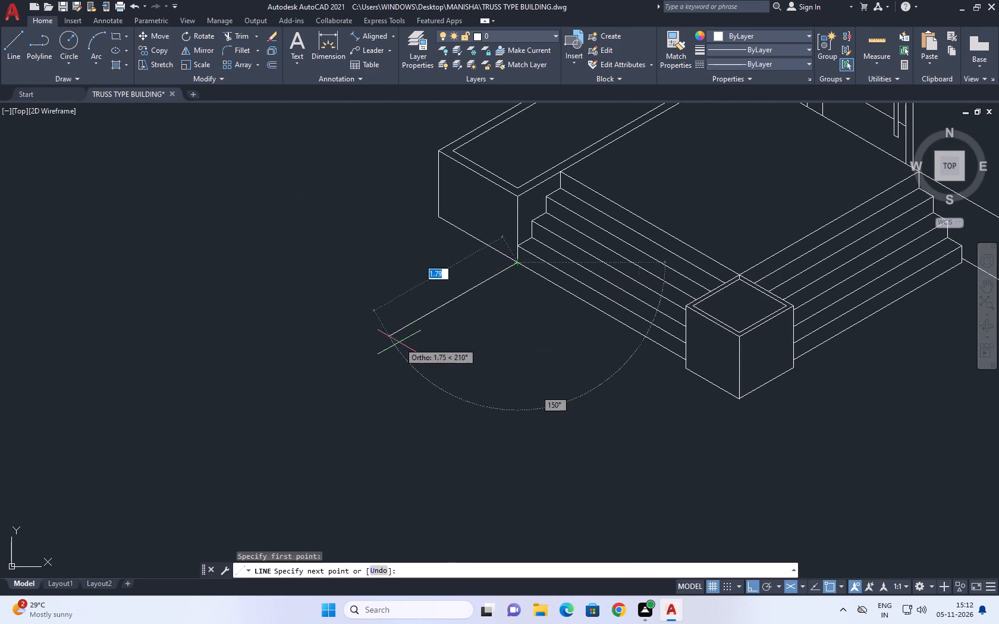
{"action": "scroll", "coordinate": [402, 350], "scroll_direction": "down", "scroll_amount": 2}
{"action": "middle_click_drag", "start_coordinate": [357, 377], "coordinate": [422, 314]}
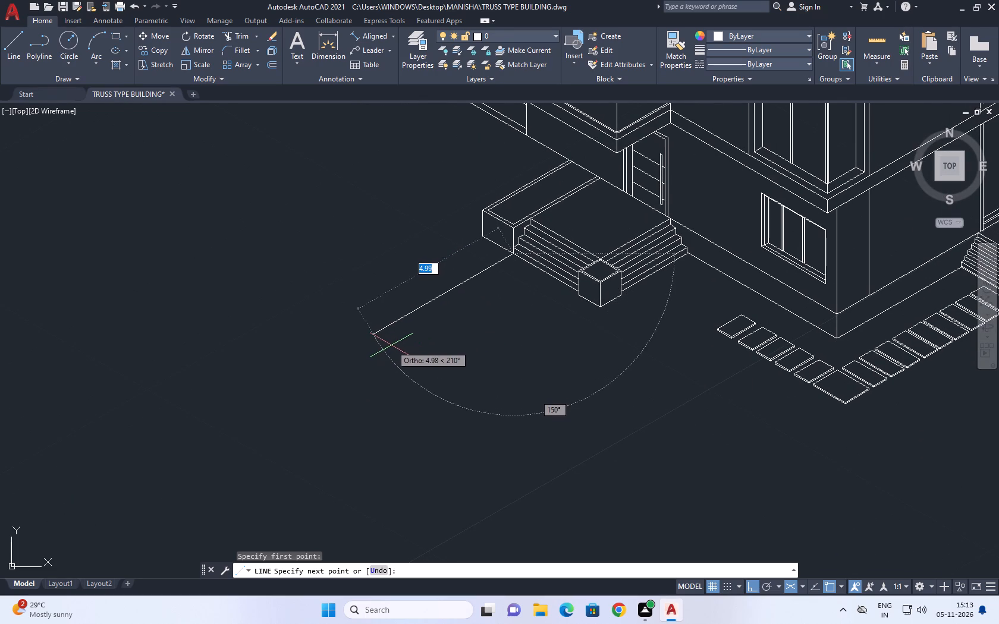
{"action": "left_click", "coordinate": [389, 343]}
{"action": "key", "text": "space"}
Draw a parallel ground line outward from the near base corner of the small corner box, ending roughly level with the first line.
{"action": "middle_click_drag", "start_coordinate": [543, 310], "coordinate": [448, 274]}
{"action": "key", "text": "space"}
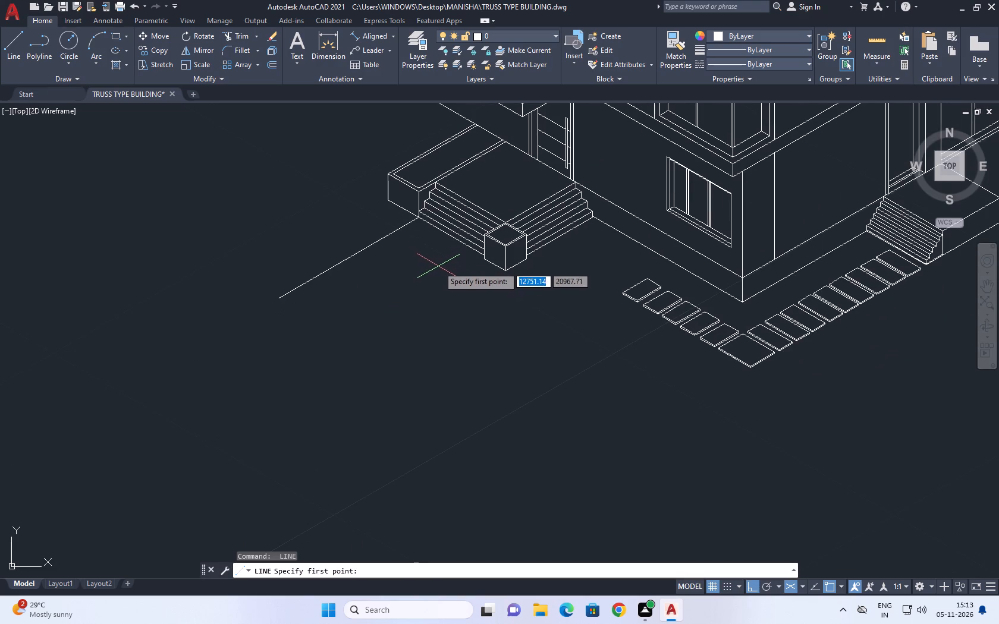
{"action": "scroll", "coordinate": [495, 268], "scroll_direction": "up", "scroll_amount": 2}
{"action": "left_click", "coordinate": [466, 248]}
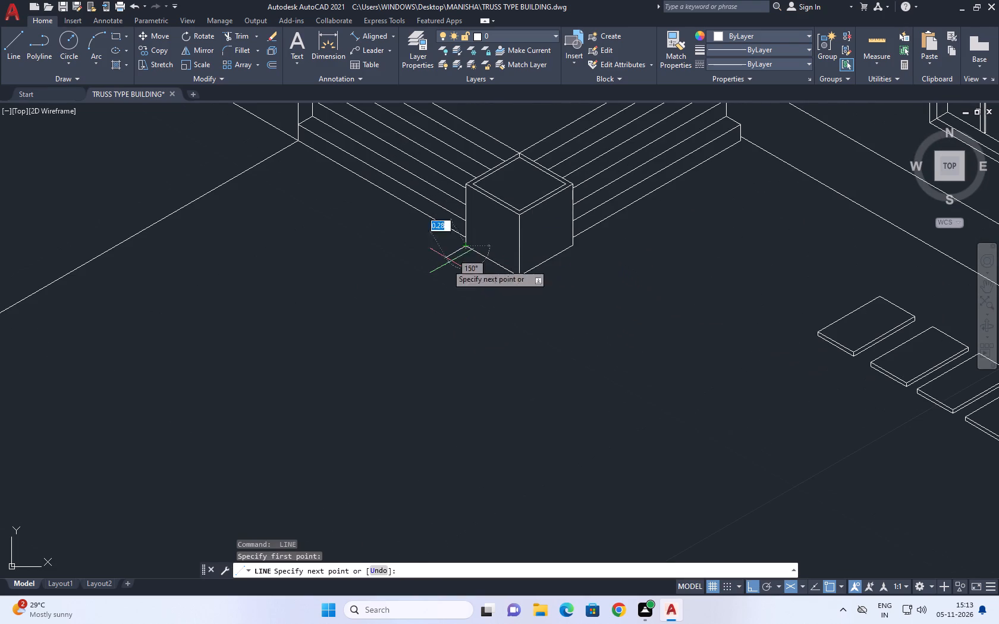
{"action": "scroll", "coordinate": [347, 311], "scroll_direction": "down", "scroll_amount": 2}
{"action": "left_click", "coordinate": [224, 352]}
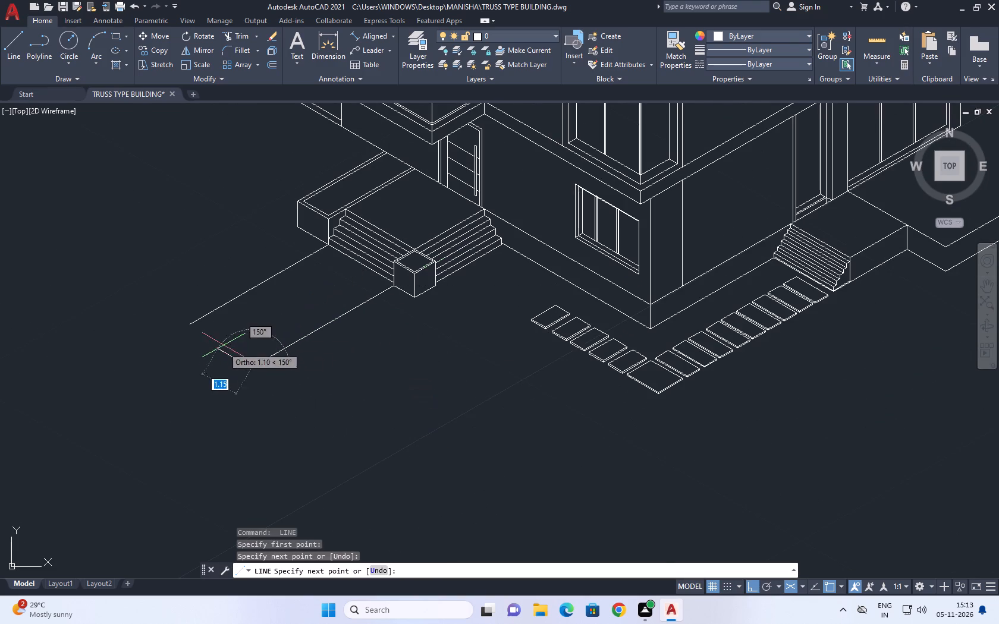
{"action": "key", "text": "space"}
Copy the ground line at the corner box about 0.07 straight down to give the path edge its thickness.
{"action": "left_click", "coordinate": [277, 355]}
{"action": "key", "text": "c"}
{"action": "key", "text": "o"}
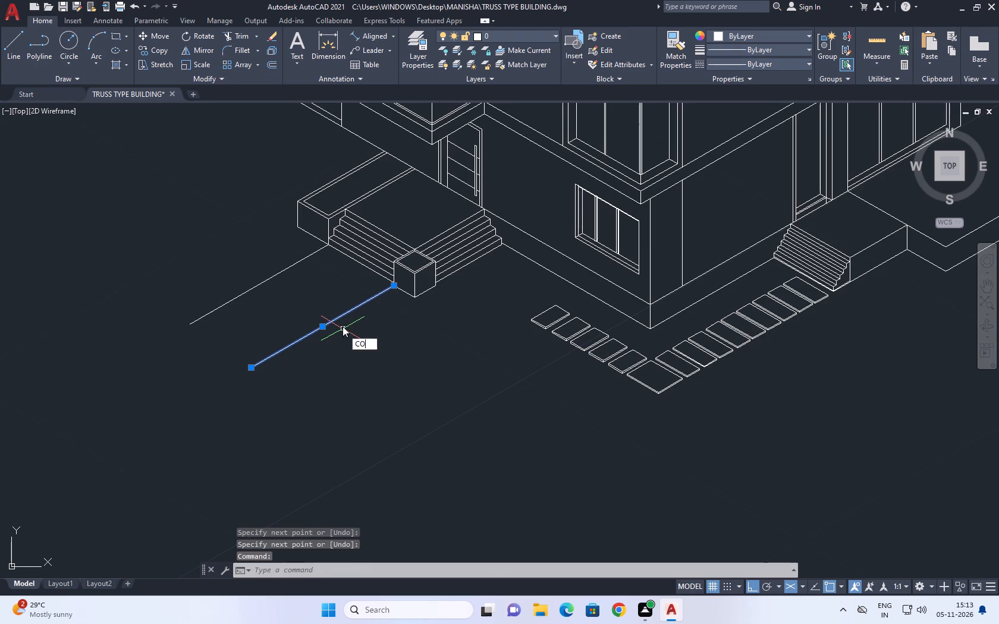
{"action": "key", "text": "space"}
{"action": "scroll", "coordinate": [387, 299], "scroll_direction": "up", "scroll_amount": 3}
{"action": "left_click", "coordinate": [406, 251]}
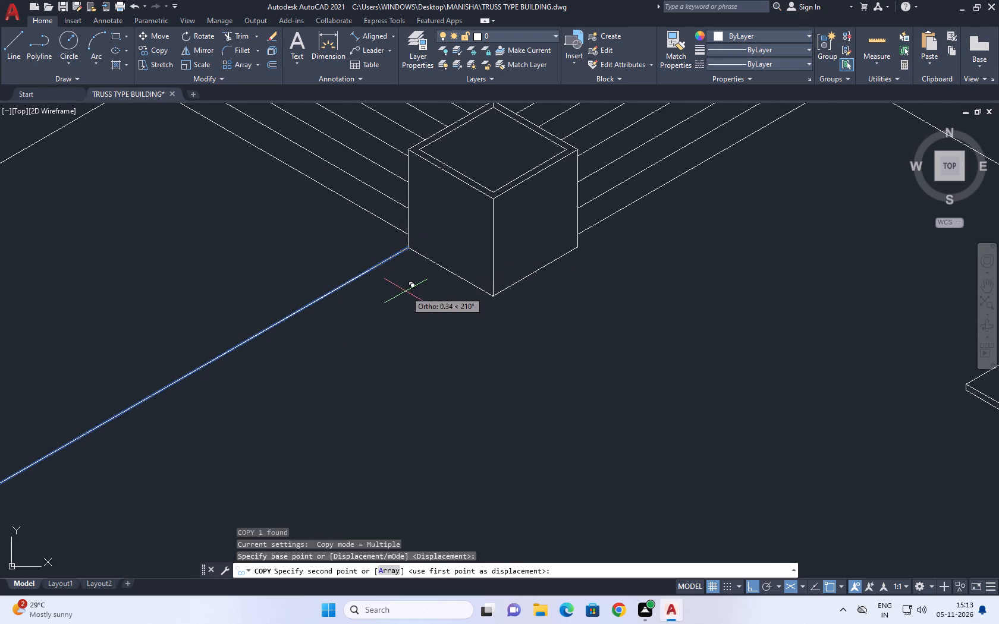
{"action": "key", "text": "F5"}
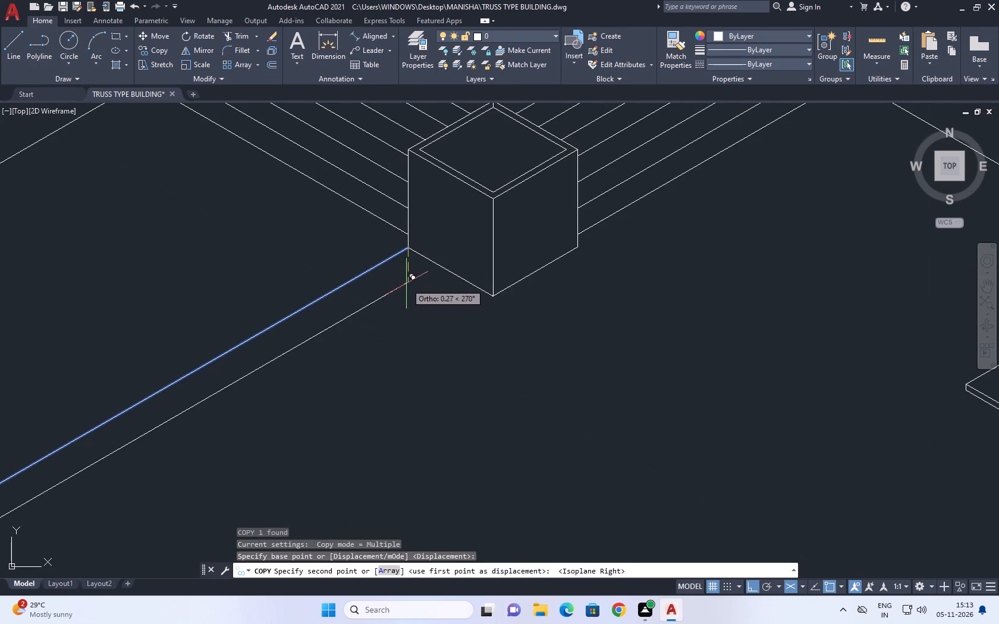
{"action": "scroll", "coordinate": [404, 264], "scroll_direction": "up", "scroll_amount": 2}
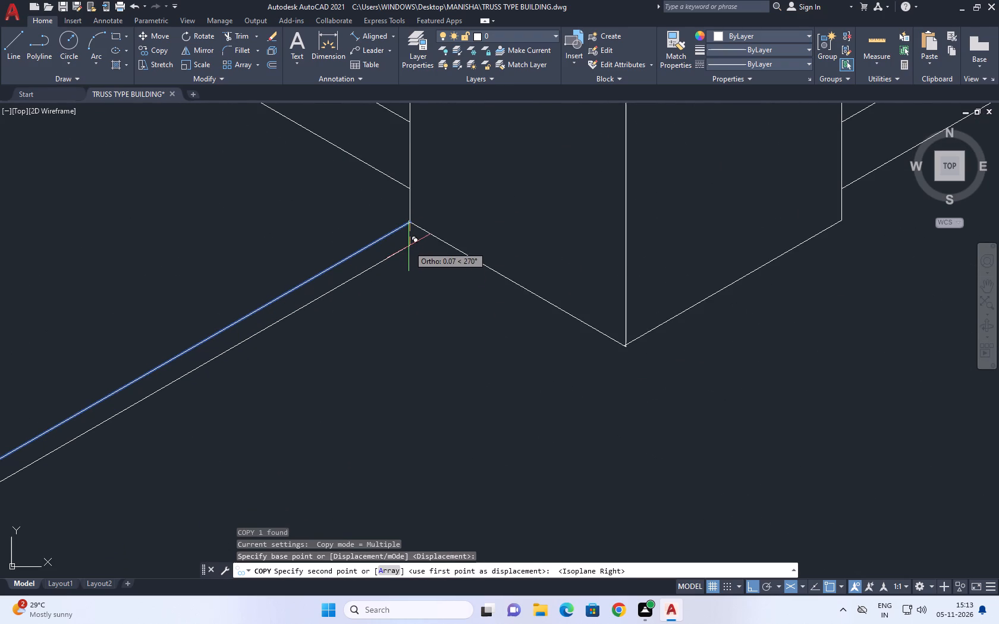
{"action": "left_click", "coordinate": [409, 246]}
{"action": "key", "text": "space"}
Move the pair of path edge lines up so the lower line starts at the corner box's base corner.
{"action": "scroll", "coordinate": [449, 303], "scroll_direction": "down", "scroll_amount": 1}
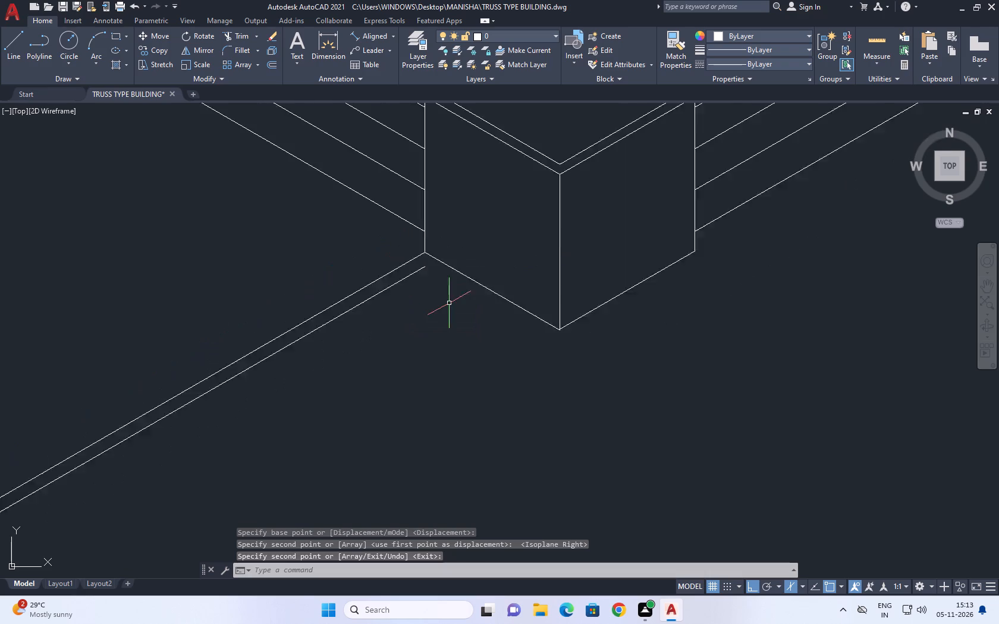
{"action": "scroll", "coordinate": [449, 303], "scroll_direction": "down", "scroll_amount": 1}
{"action": "middle_click_drag", "start_coordinate": [278, 323], "coordinate": [385, 299]}
{"action": "scroll", "coordinate": [454, 300], "scroll_direction": "down", "scroll_amount": 1}
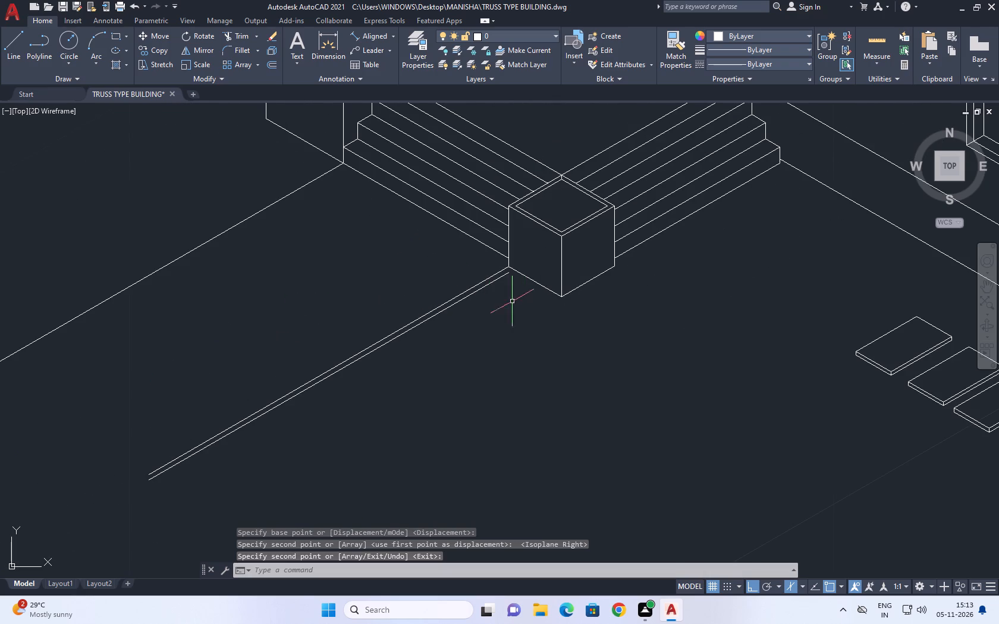
{"action": "scroll", "coordinate": [490, 302], "scroll_direction": "up", "scroll_amount": 2}
{"action": "left_click", "coordinate": [490, 303]}
{"action": "left_click", "coordinate": [437, 250]}
{"action": "middle_click_drag", "start_coordinate": [447, 273], "coordinate": [458, 302]}
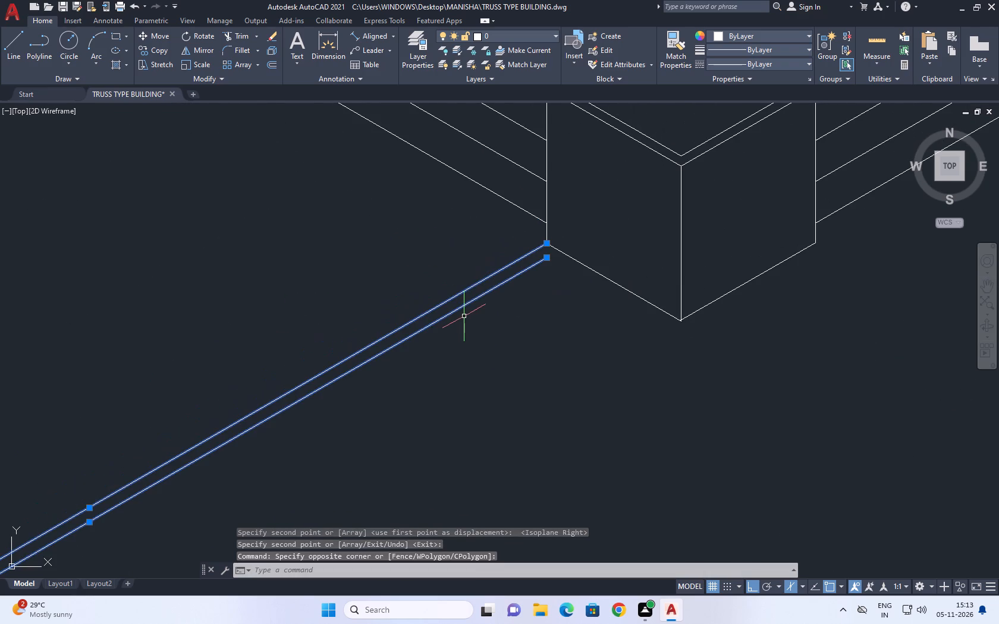
{"action": "key", "text": "m"}
{"action": "key", "text": "space"}
{"action": "left_click", "coordinate": [545, 261]}
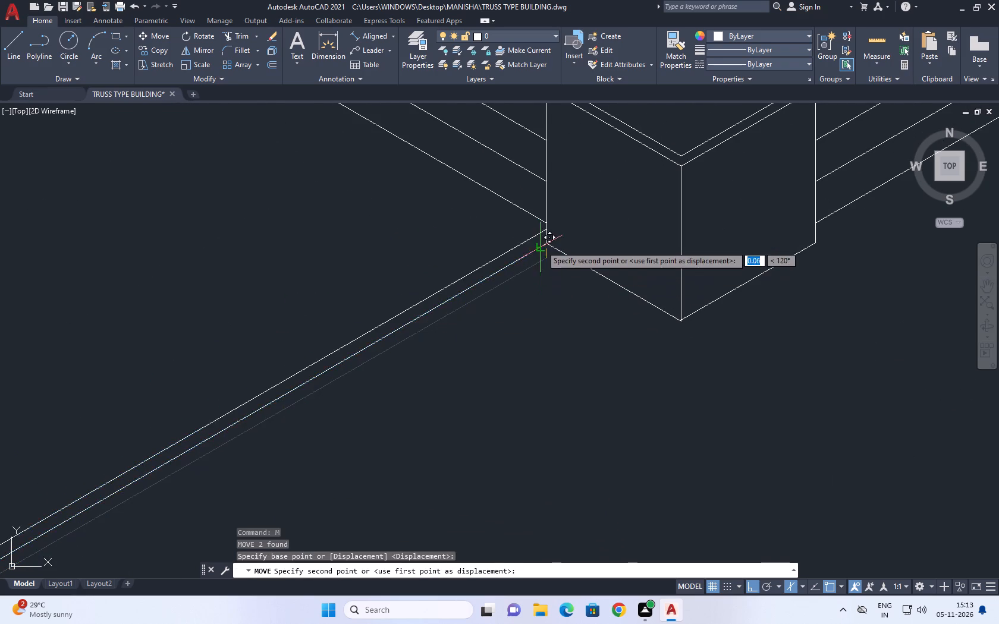
{"action": "left_click", "coordinate": [548, 246]}
Close the outer end of the paired path lines with a short vertical line joining their endpoints.
{"action": "scroll", "coordinate": [537, 307], "scroll_direction": "down", "scroll_amount": 2}
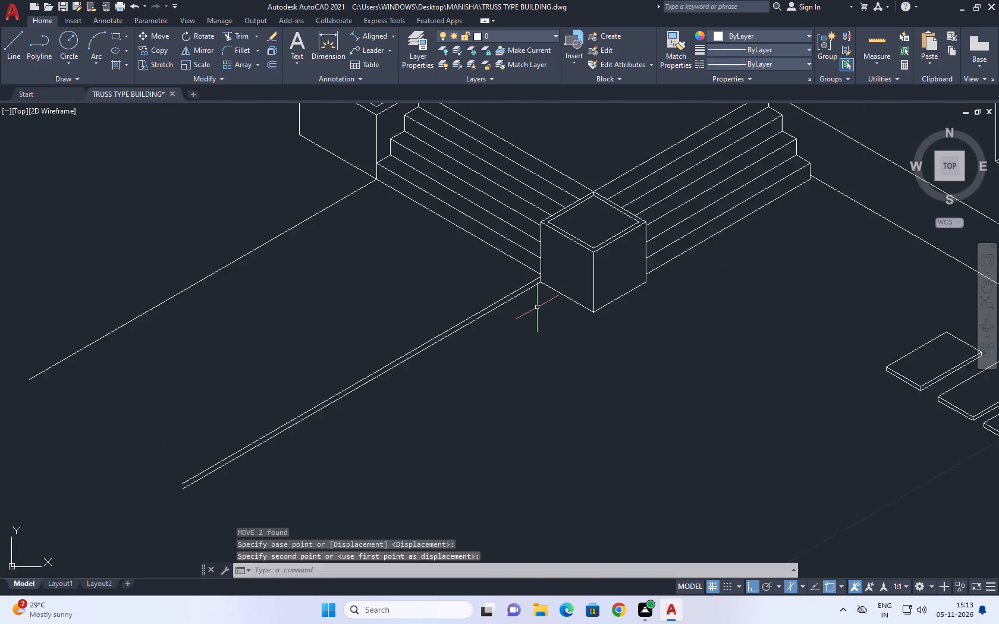
{"action": "middle_click_drag", "start_coordinate": [495, 364], "coordinate": [555, 319]}
{"action": "middle_click_drag", "start_coordinate": [463, 453], "coordinate": [552, 454]}
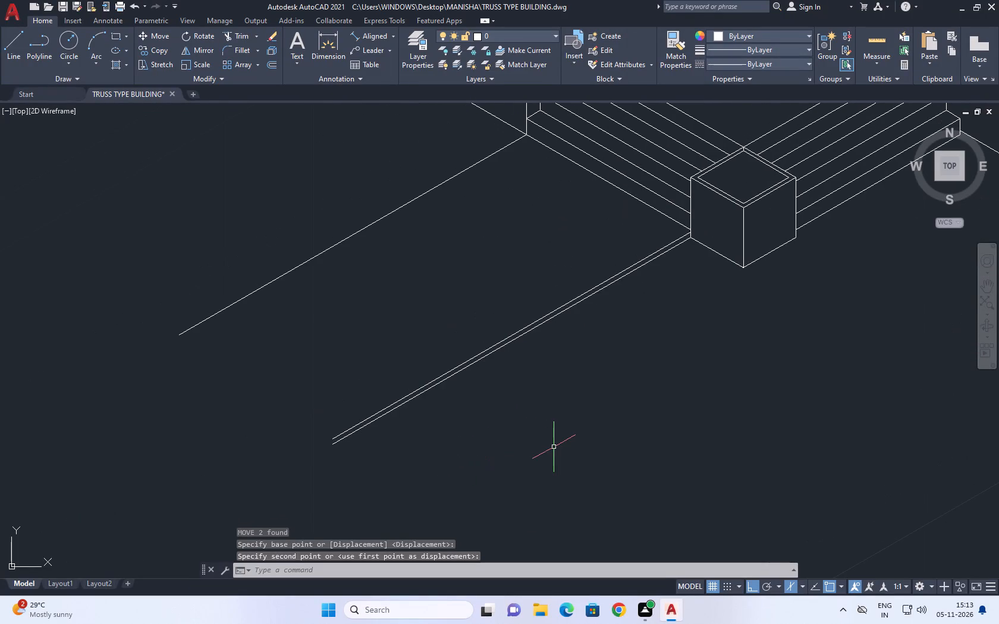
{"action": "key", "text": "l"}
{"action": "key", "text": "space"}
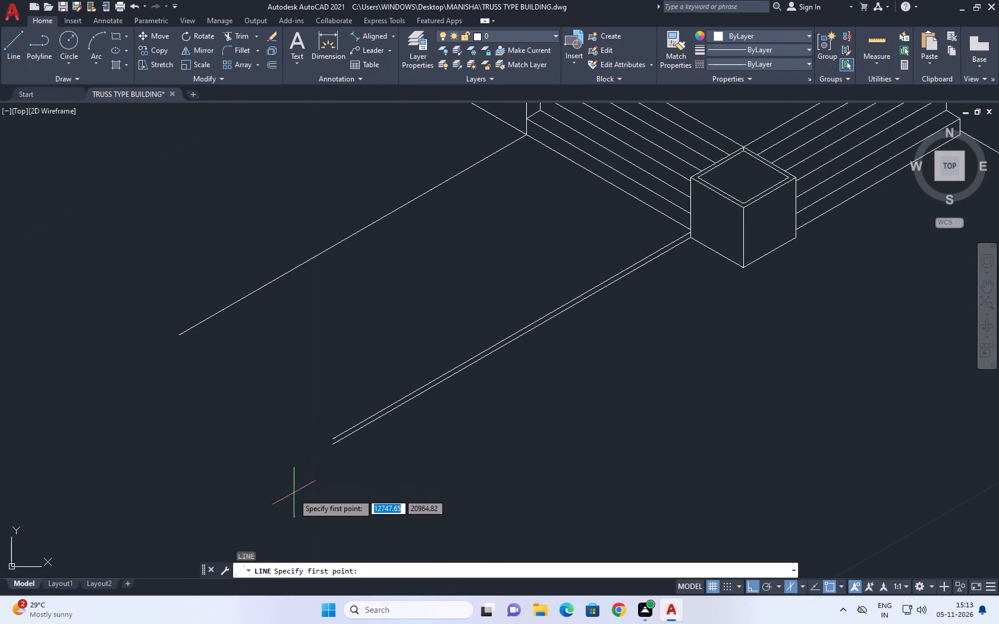
{"action": "scroll", "coordinate": [332, 502], "scroll_direction": "up", "scroll_amount": 1}
{"action": "scroll", "coordinate": [324, 392], "scroll_direction": "up", "scroll_amount": 2}
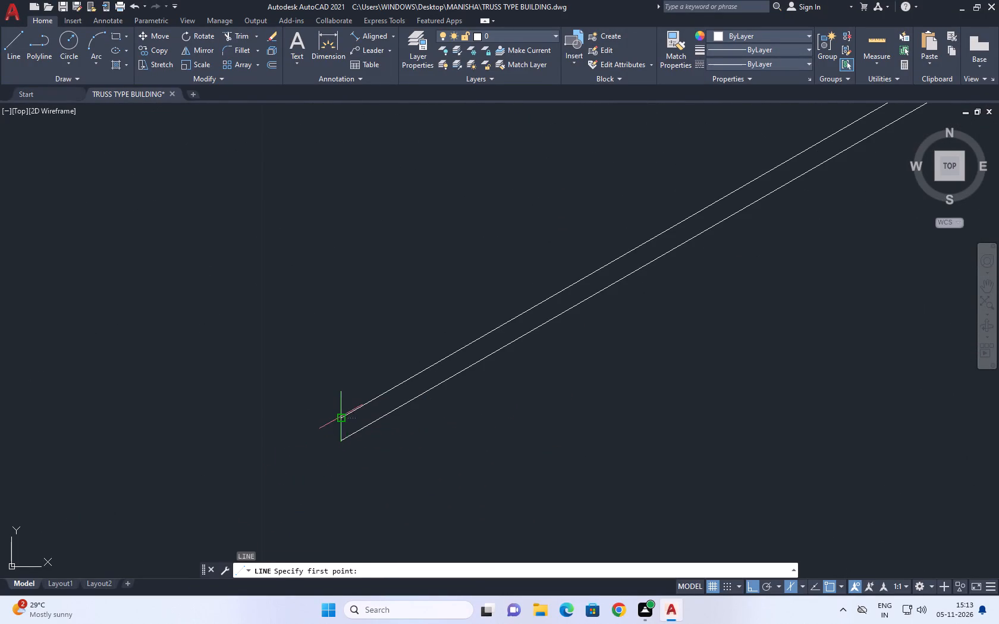
{"action": "left_click", "coordinate": [341, 417]}
{"action": "left_click", "coordinate": [341, 436]}
{"action": "key", "text": "space"}
{"action": "scroll", "coordinate": [406, 437], "scroll_direction": "down", "scroll_amount": 4}
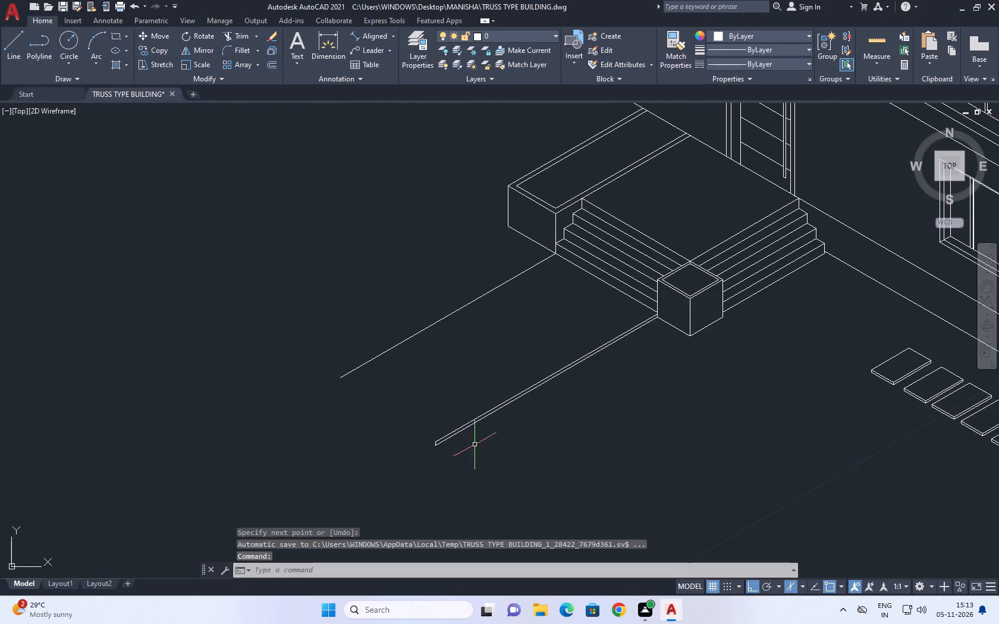
Draw the path's outer end edge from the near edge's upper endpoint, running isometrically back past the far ground line.
{"action": "key", "text": "l"}
{"action": "key", "text": "space"}
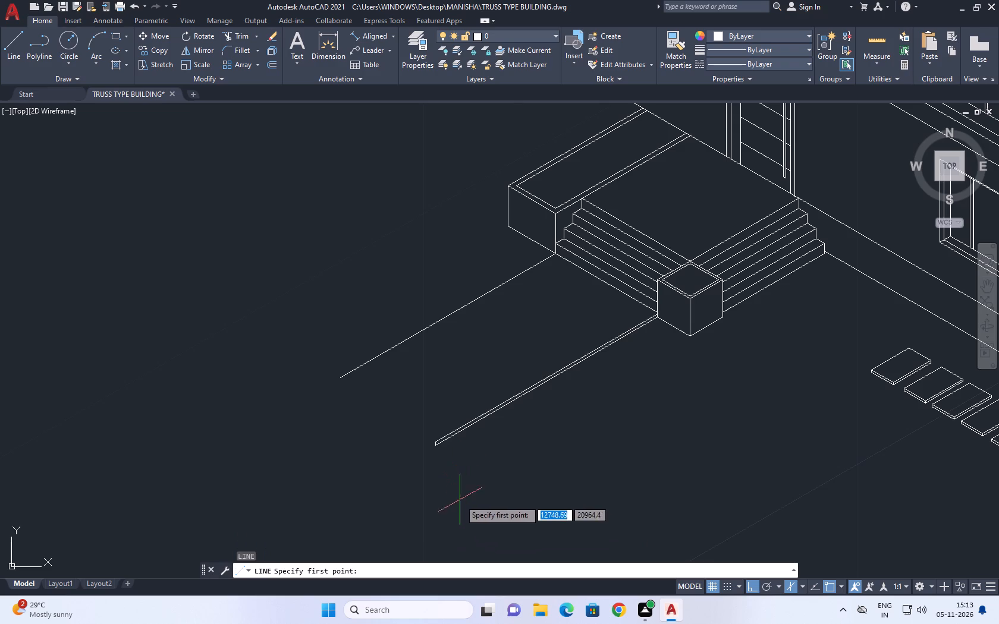
{"action": "scroll", "coordinate": [423, 443], "scroll_direction": "up", "scroll_amount": 2}
{"action": "left_click", "coordinate": [449, 443]}
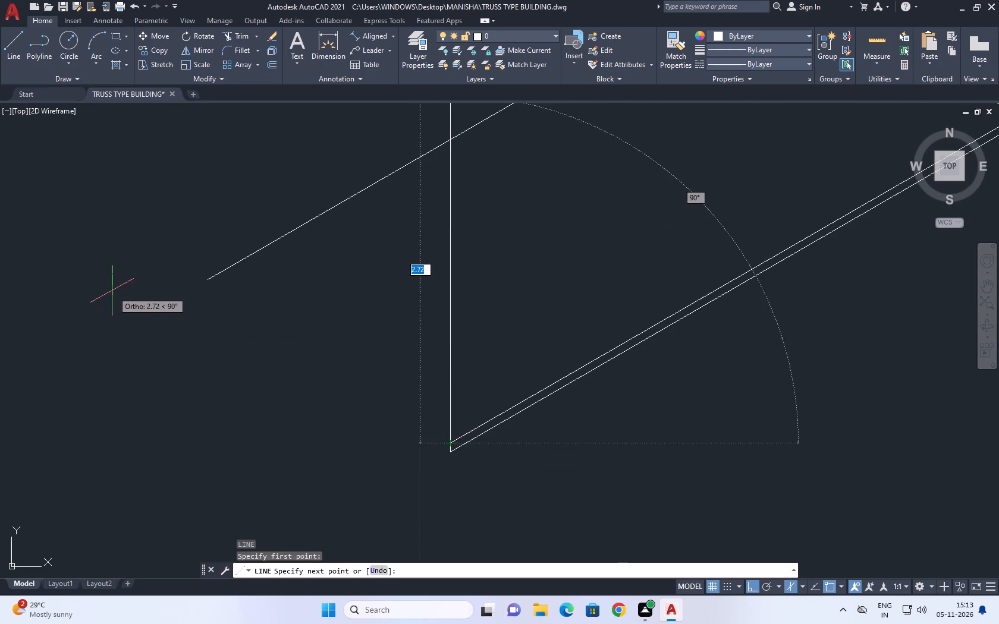
{"action": "key", "text": "F5"}
{"action": "left_click", "coordinate": [110, 285]}
{"action": "key", "text": "space"}
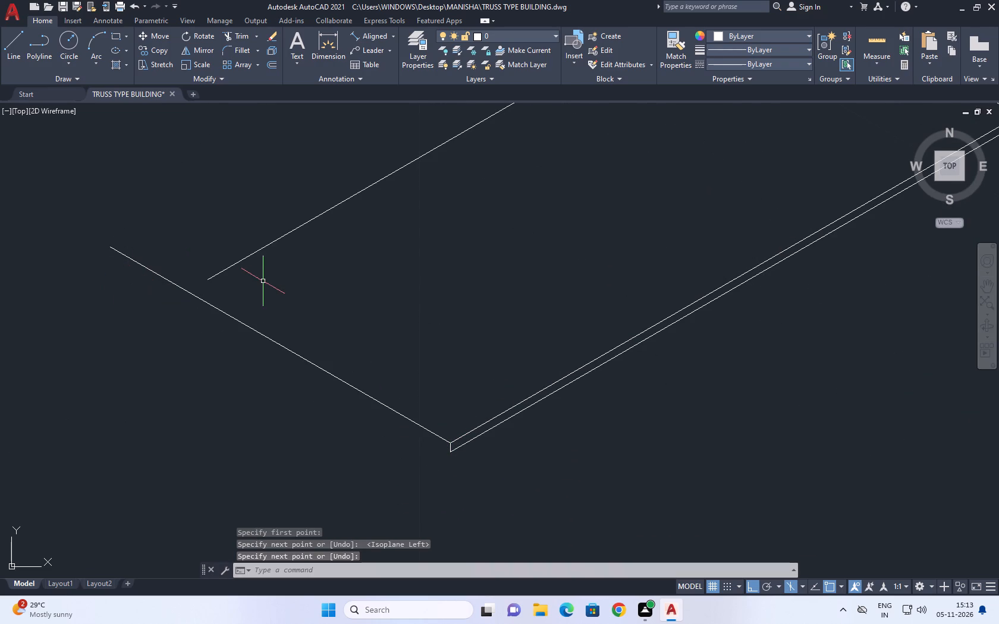
Fillet the far ground line and the path's outer end edge into a sharp corner.
{"action": "key", "text": "f"}
{"action": "key", "text": "space"}
{"action": "left_click", "coordinate": [225, 271]}
{"action": "left_click", "coordinate": [223, 270]}
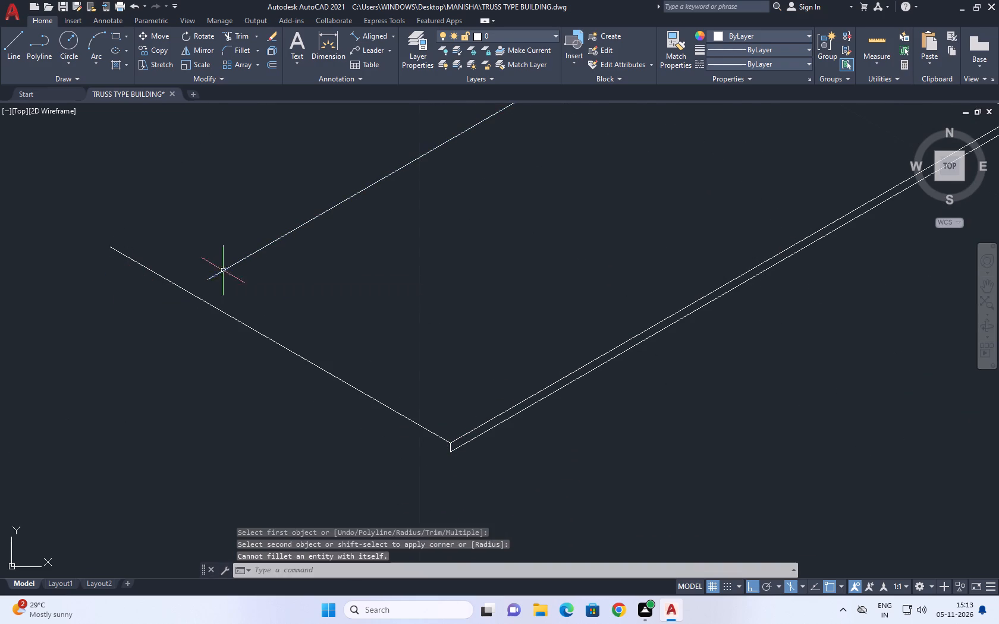
{"action": "key", "text": "space"}
{"action": "left_click", "coordinate": [217, 273]}
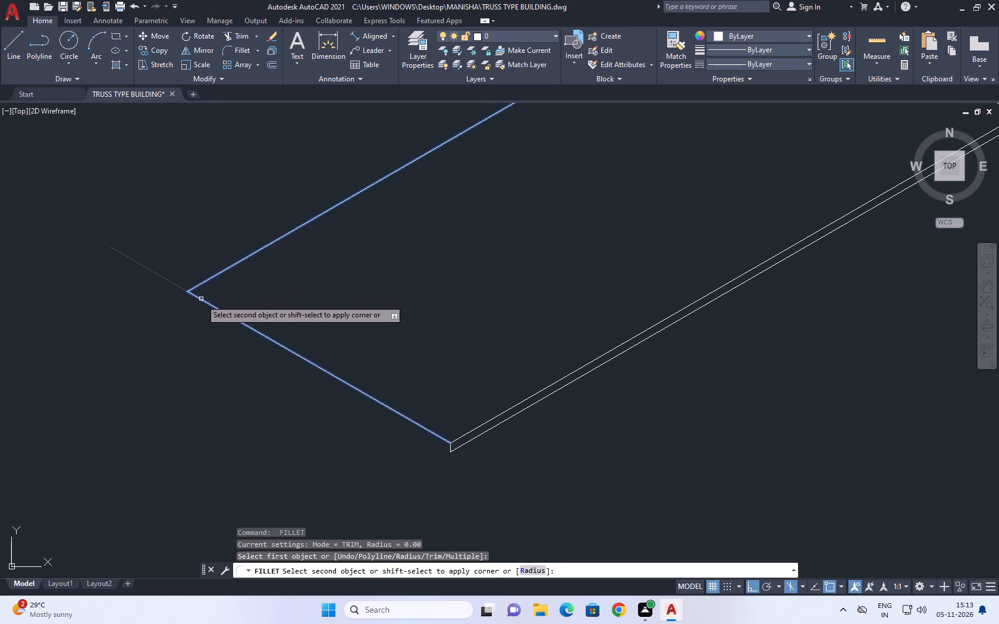
{"action": "left_click", "coordinate": [201, 300]}
{"action": "scroll", "coordinate": [287, 311], "scroll_direction": "down", "scroll_amount": 2}
{"action": "middle_click_drag", "start_coordinate": [328, 355], "coordinate": [368, 381]}
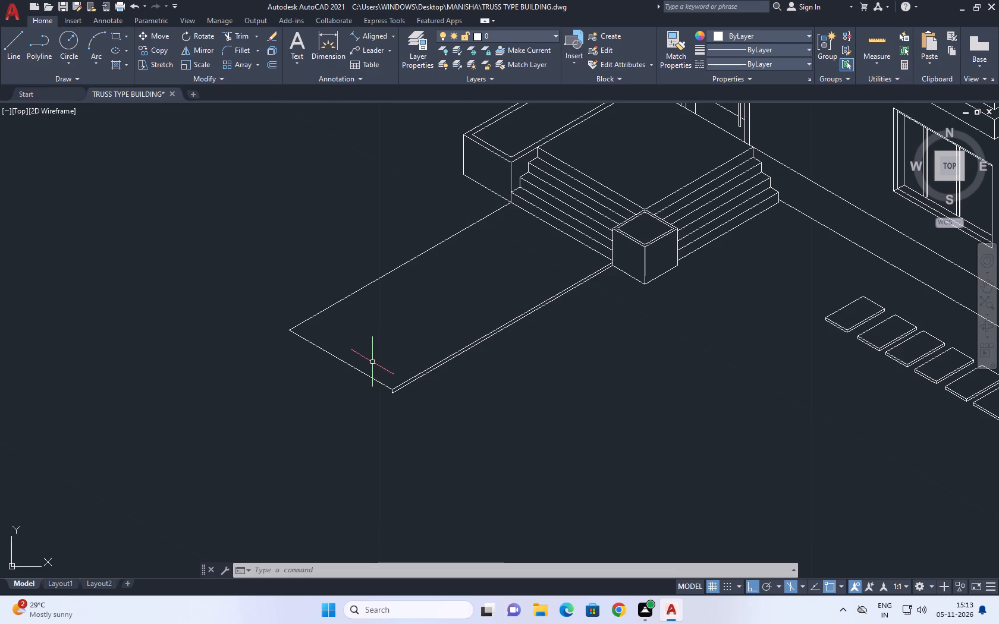
Examine the whole house together with its entrance path, stepping stones and terrace.
{"action": "scroll", "coordinate": [304, 359], "scroll_direction": "down", "scroll_amount": 4}
{"action": "middle_click_drag", "start_coordinate": [489, 297], "coordinate": [433, 317]}
{"action": "scroll", "coordinate": [433, 317], "scroll_direction": "down", "scroll_amount": 1}
{"action": "scroll", "coordinate": [451, 315], "scroll_direction": "up", "scroll_amount": 1}
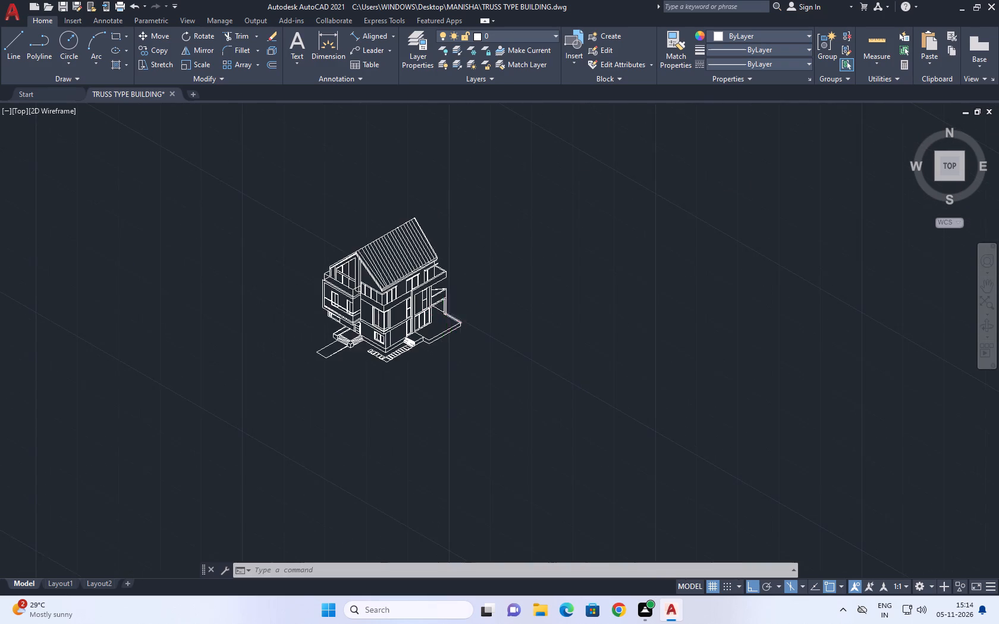
{"action": "scroll", "coordinate": [451, 315], "scroll_direction": "up", "scroll_amount": 2}
{"action": "middle_click_drag", "start_coordinate": [488, 294], "coordinate": [505, 313]}
{"action": "scroll", "coordinate": [508, 316], "scroll_direction": "down", "scroll_amount": 2}
{"action": "middle_click_drag", "start_coordinate": [498, 326], "coordinate": [488, 316]}
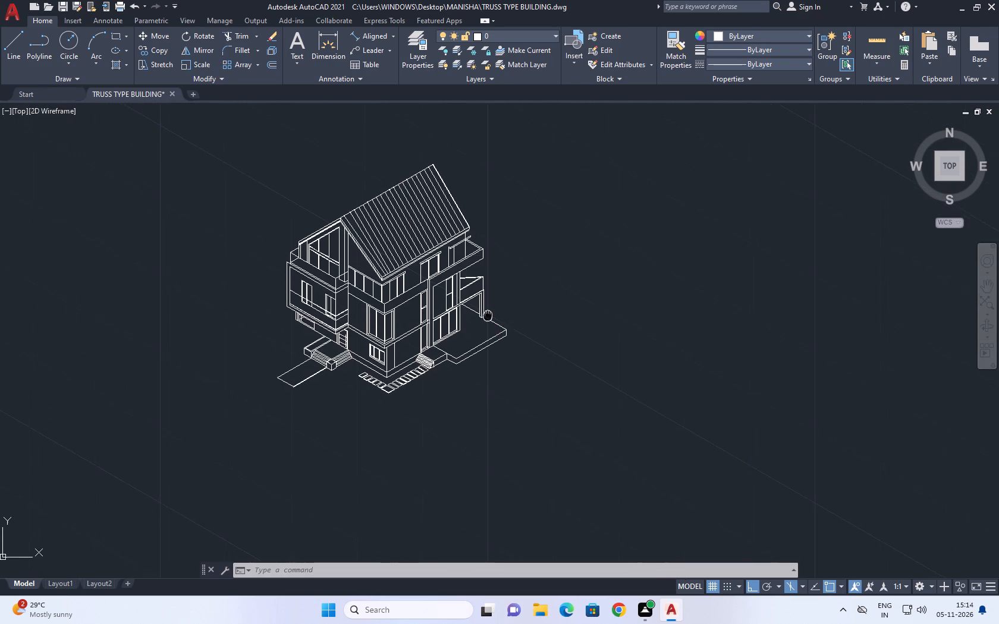
{"action": "middle_click_drag", "start_coordinate": [488, 316], "coordinate": [471, 302]}
Draw an isometric line from the outer edge of the terrace's corner post, running outward well beyond the terrace's outer corner.
{"action": "scroll", "coordinate": [453, 279], "scroll_direction": "up", "scroll_amount": 2}
{"action": "middle_click_drag", "start_coordinate": [556, 288], "coordinate": [484, 209]}
{"action": "scroll", "coordinate": [491, 214], "scroll_direction": "up", "scroll_amount": 1}
{"action": "key", "text": "l"}
{"action": "key", "text": "space"}
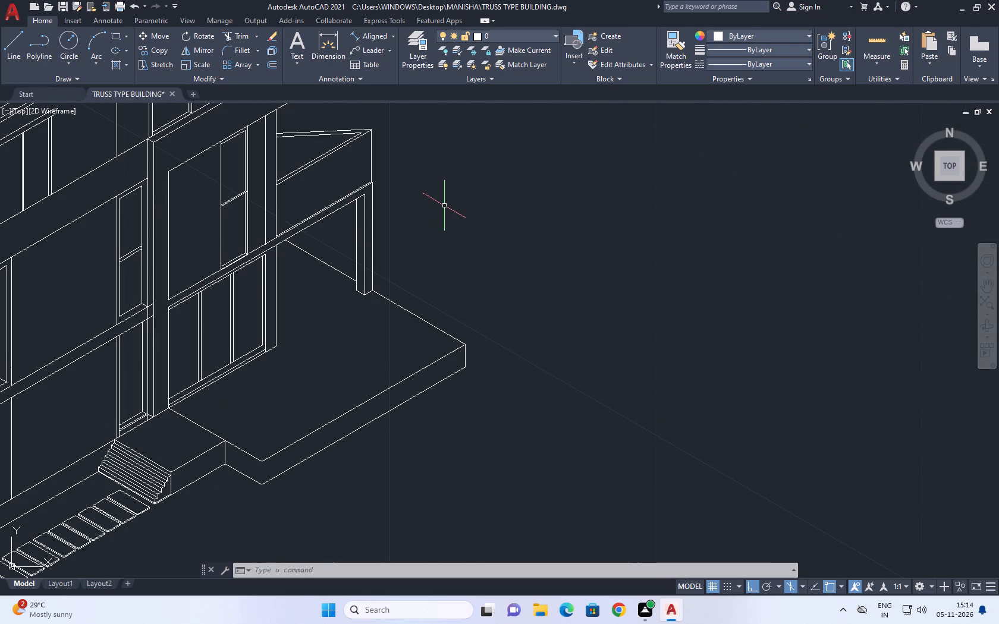
{"action": "middle_click_drag", "start_coordinate": [423, 263], "coordinate": [394, 253]}
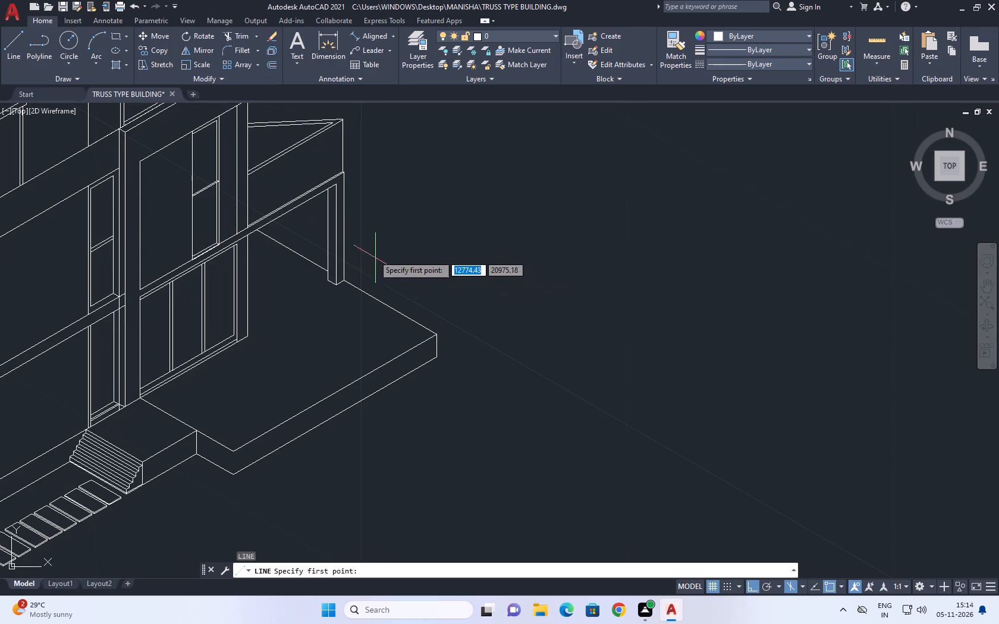
{"action": "left_click", "coordinate": [346, 208]}
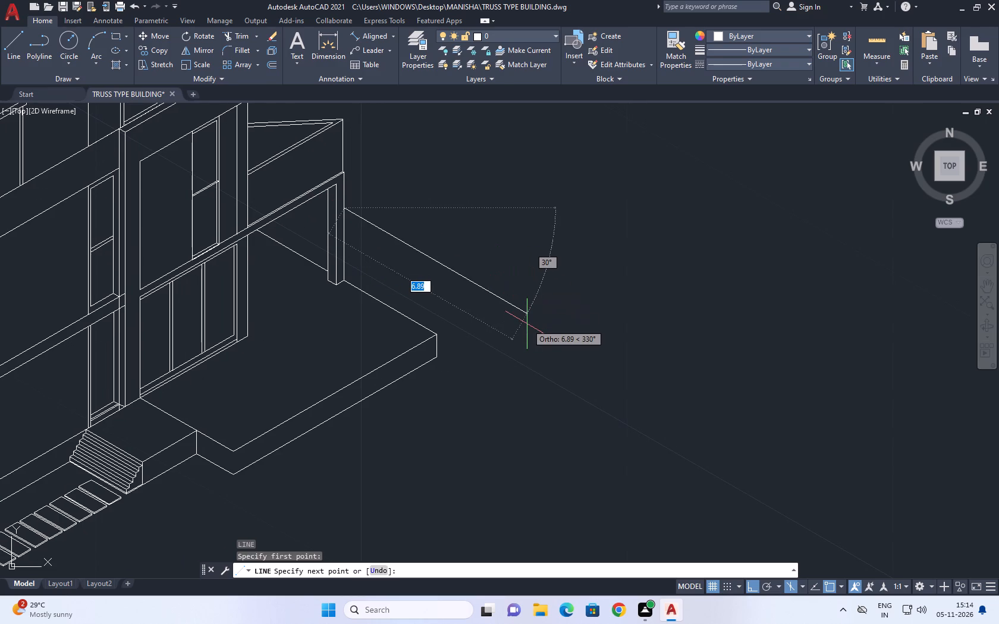
{"action": "middle_click_drag", "start_coordinate": [515, 324], "coordinate": [514, 323]}
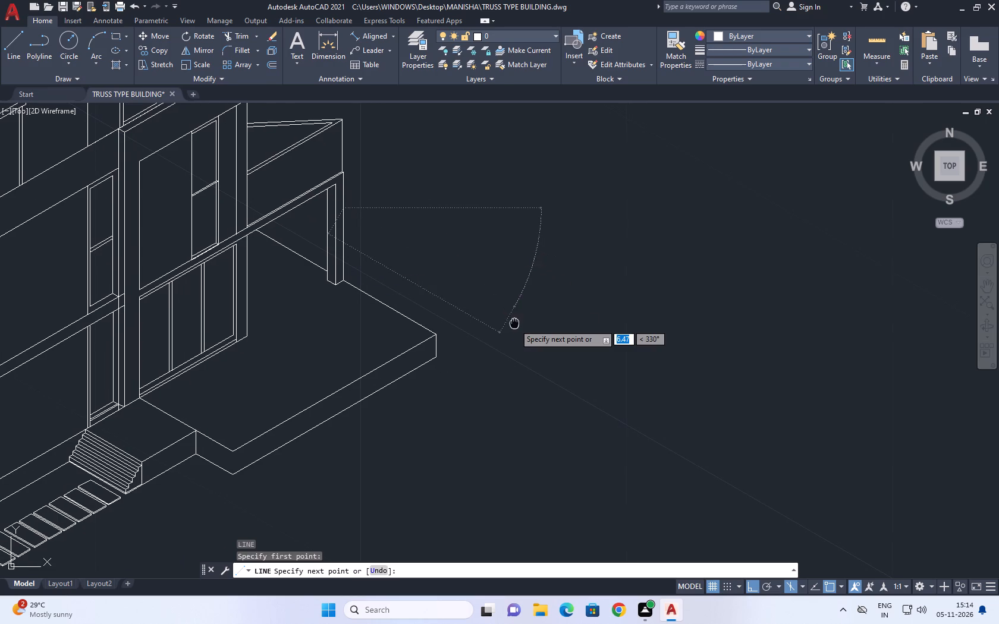
{"action": "middle_click_drag", "start_coordinate": [514, 323], "coordinate": [502, 299]}
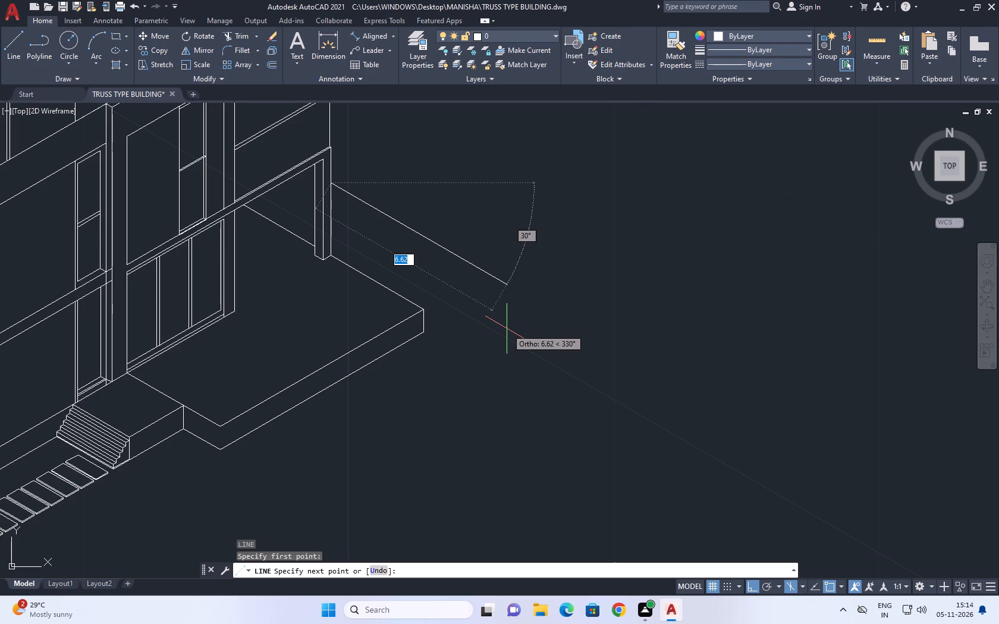
{"action": "key", "text": "5"}
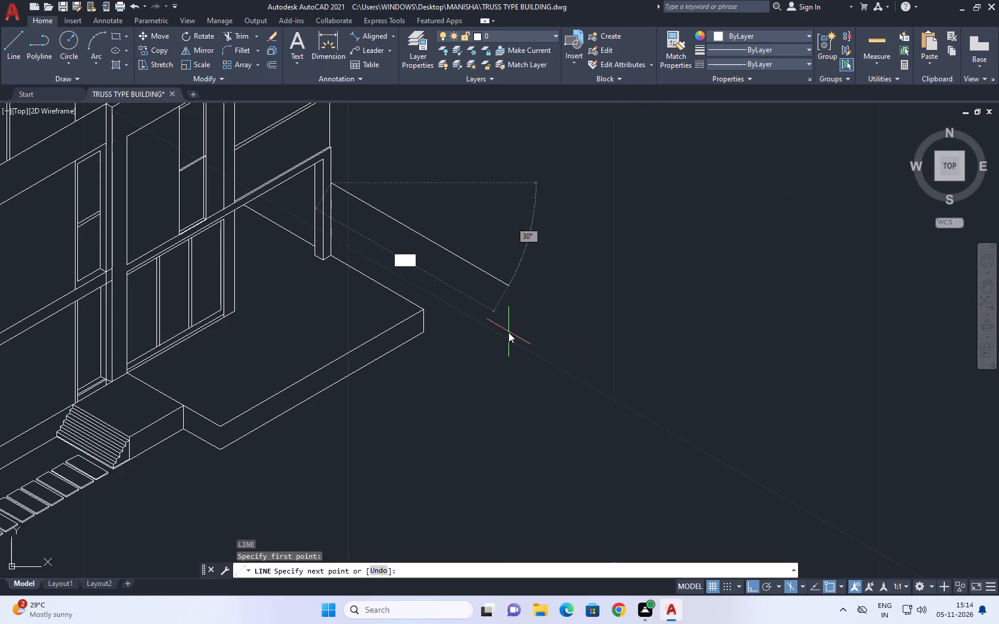
{"action": "key", "text": "Return"}
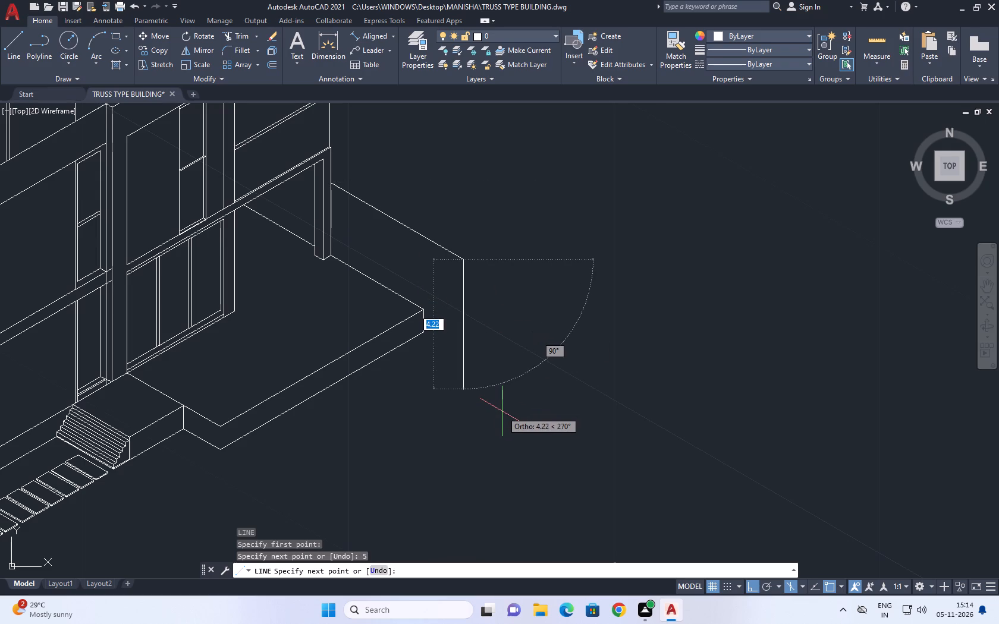
{"action": "scroll", "coordinate": [437, 361], "scroll_direction": "down", "scroll_amount": 1}
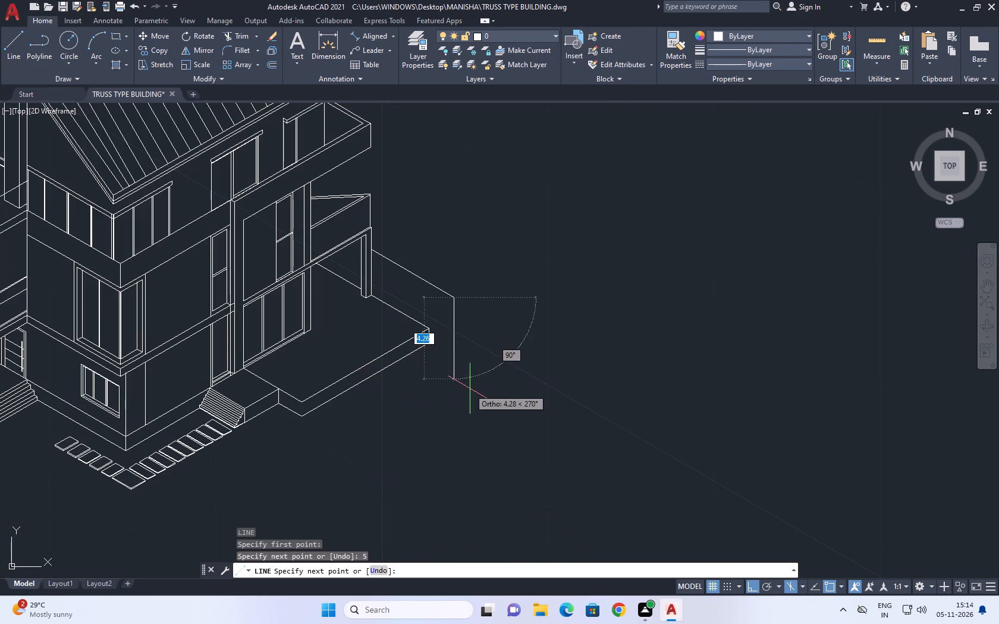
{"action": "key", "text": "ctrl+z"}
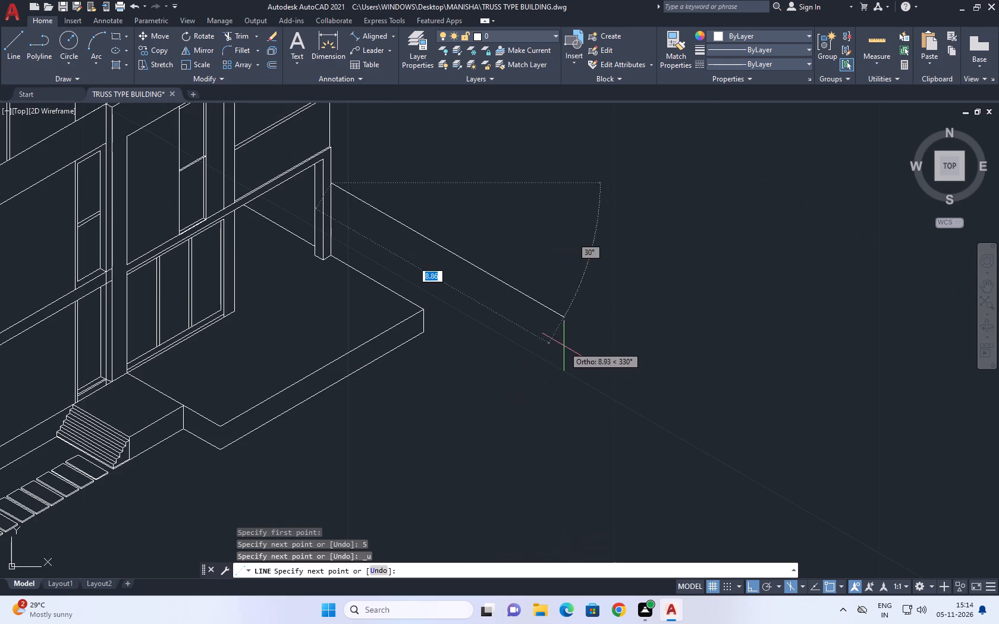
{"action": "left_click", "coordinate": [555, 324]}
Continue the boundary from that line's outer end with a segment about 30 long, parallel to the terrace's long front edge.
{"action": "key", "text": "F5"}
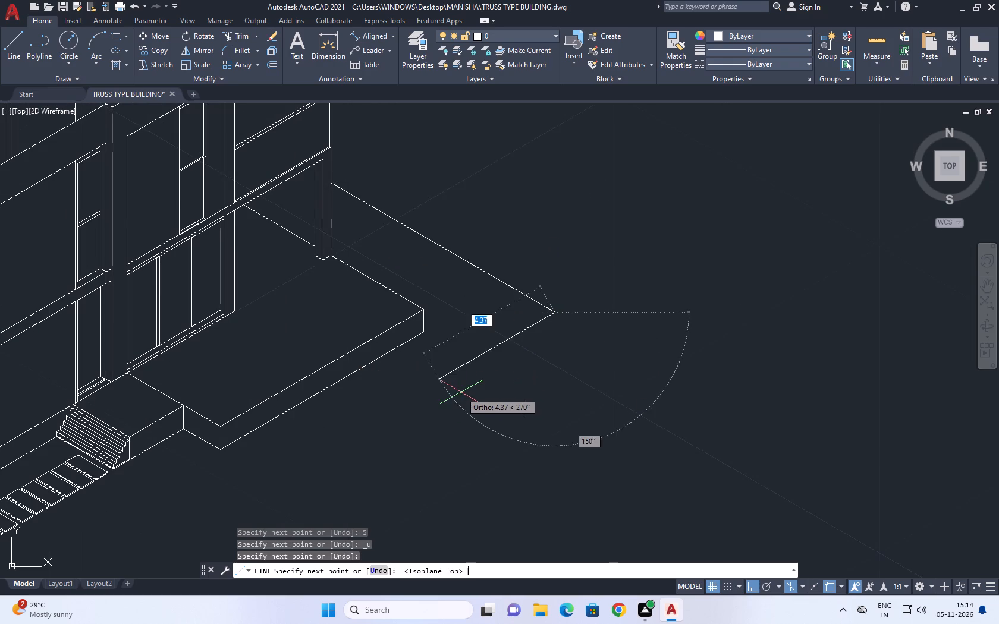
{"action": "scroll", "coordinate": [461, 392], "scroll_direction": "down", "scroll_amount": 2}
{"action": "middle_click_drag", "start_coordinate": [319, 474], "coordinate": [449, 381]}
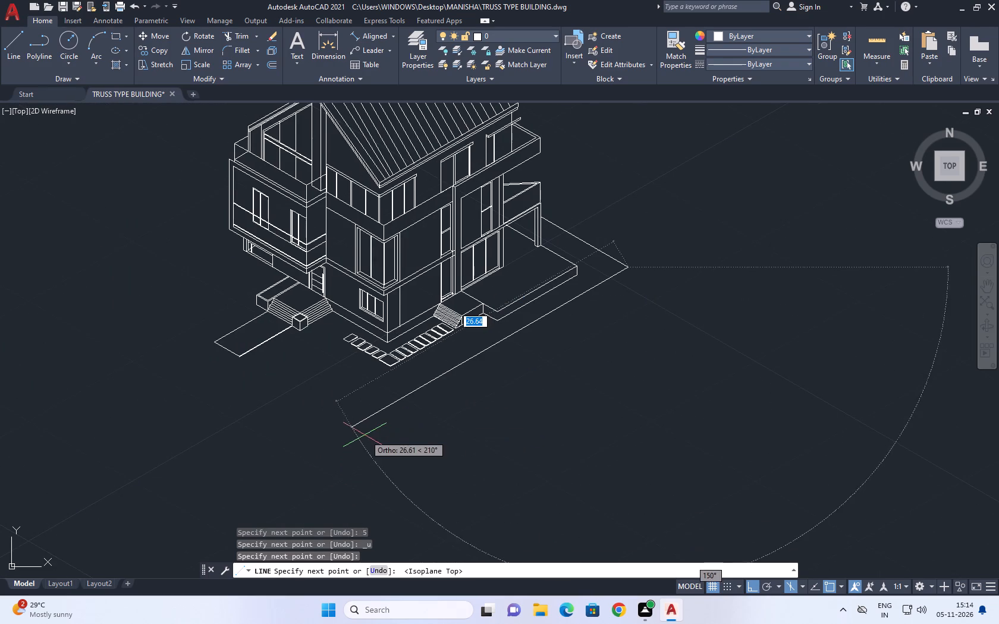
{"action": "left_click", "coordinate": [260, 408]}
{"action": "key", "text": "space"}
Copy the short boundary line starting at the corner post 0.226 outward in the 30° direction.
{"action": "scroll", "coordinate": [543, 240], "scroll_direction": "up", "scroll_amount": 2}
{"action": "left_click", "coordinate": [629, 231]}
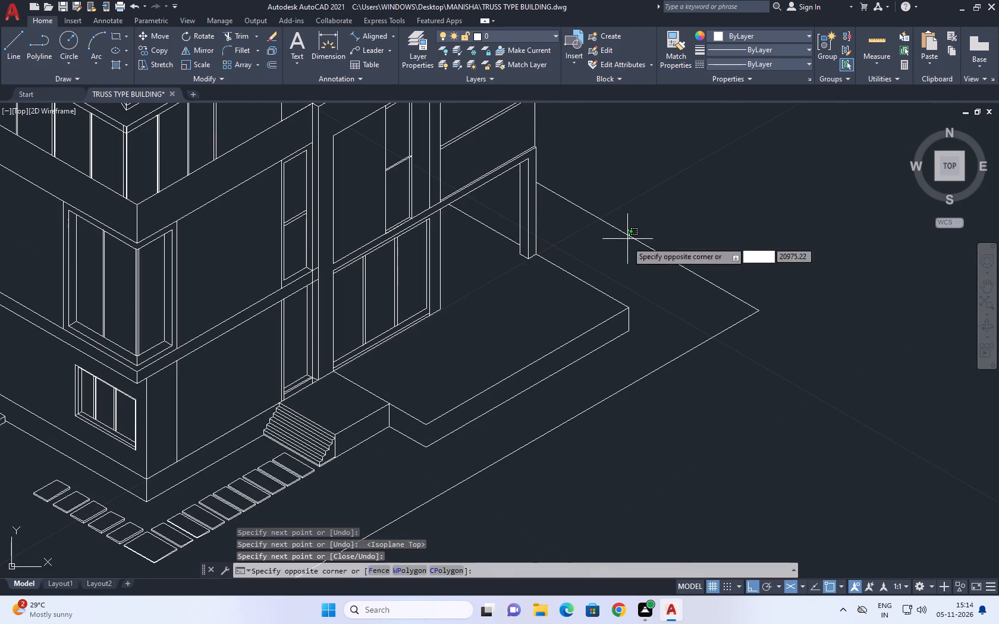
{"action": "left_click", "coordinate": [612, 261]}
{"action": "middle_click_drag", "start_coordinate": [654, 244], "coordinate": [604, 251]}
{"action": "key", "text": "c"}
{"action": "key", "text": "o"}
{"action": "key", "text": "space"}
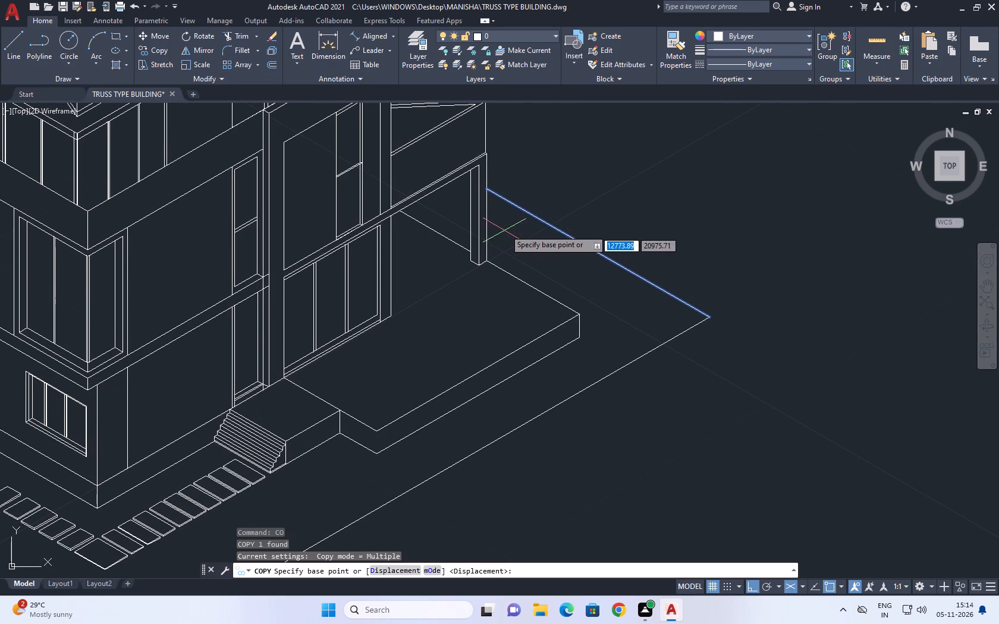
{"action": "middle_click_drag", "start_coordinate": [669, 338], "coordinate": [672, 367]}
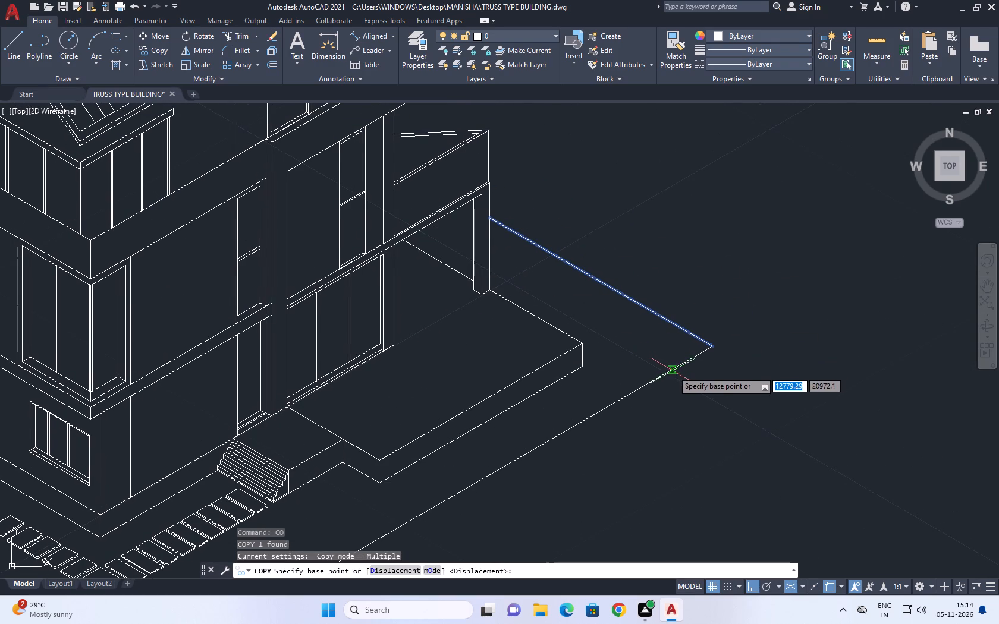
{"action": "scroll", "coordinate": [511, 236], "scroll_direction": "up", "scroll_amount": 2}
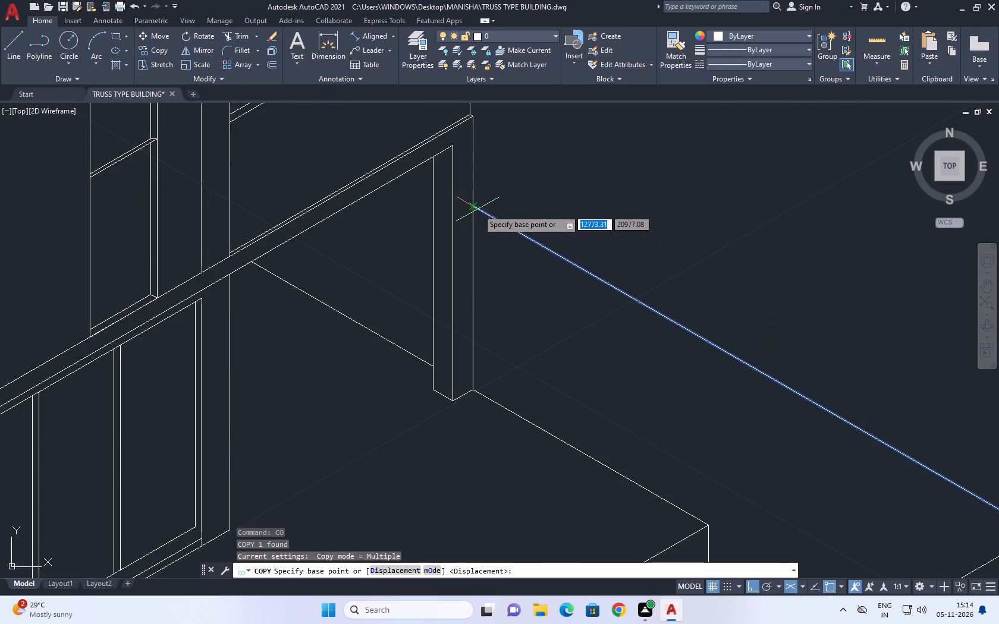
{"action": "left_click", "coordinate": [477, 209]}
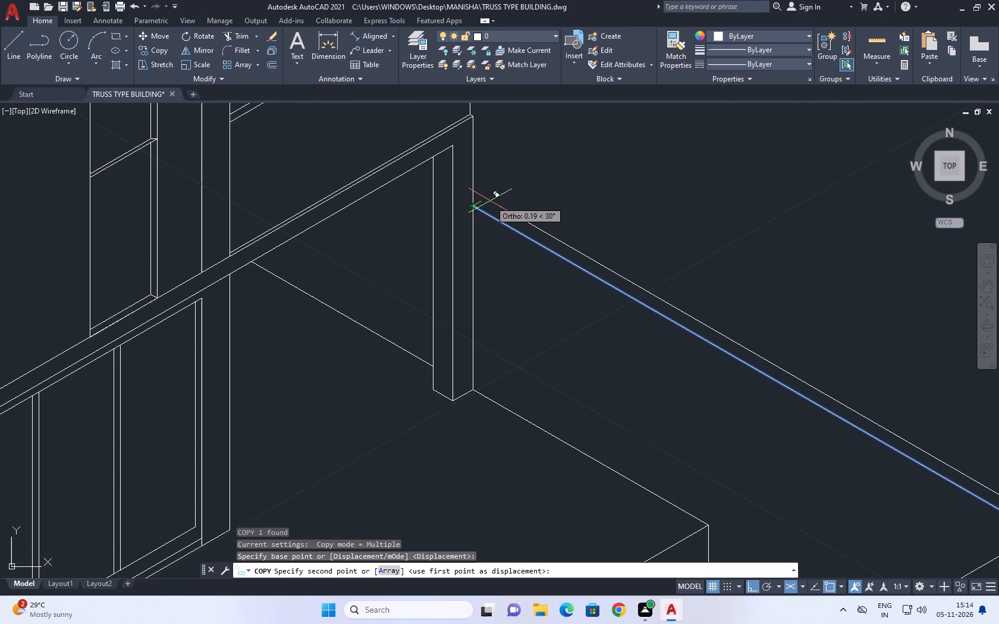
{"action": "key", "text": "0"}
{"action": "key", "text": "period"}
{"action": "key", "text": "2"}
{"action": "type", "text": "26"}
{"action": "key", "text": "Return"}
{"action": "key", "text": "Escape"}
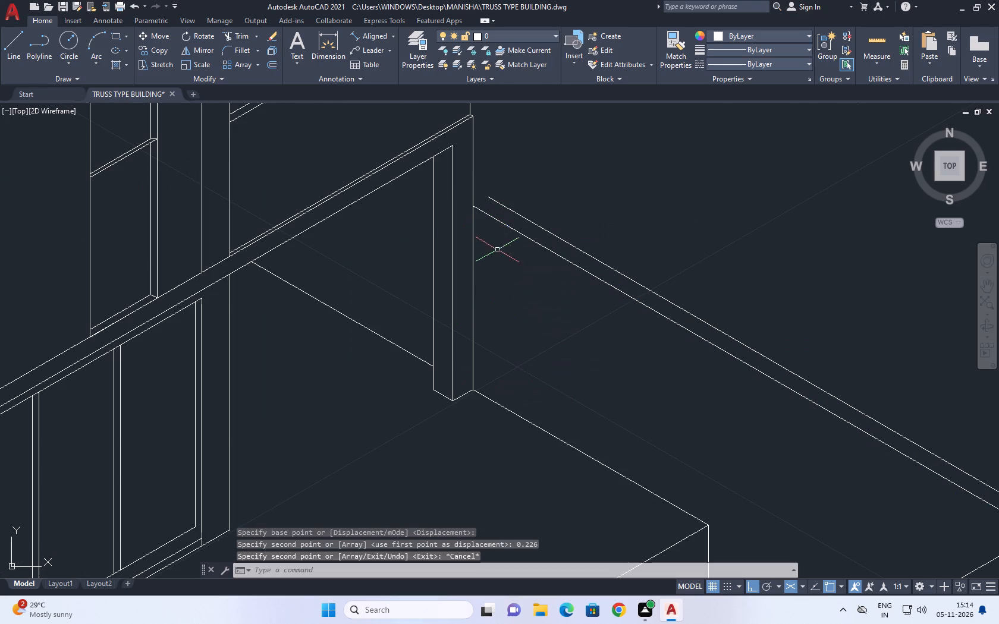
Extend the copied boundary line back to the corner post's outer edge.
{"action": "type", "text": "EX"}
{"action": "key", "text": "space"}
{"action": "left_click", "coordinate": [522, 210]}
{"action": "left_click", "coordinate": [503, 219]}
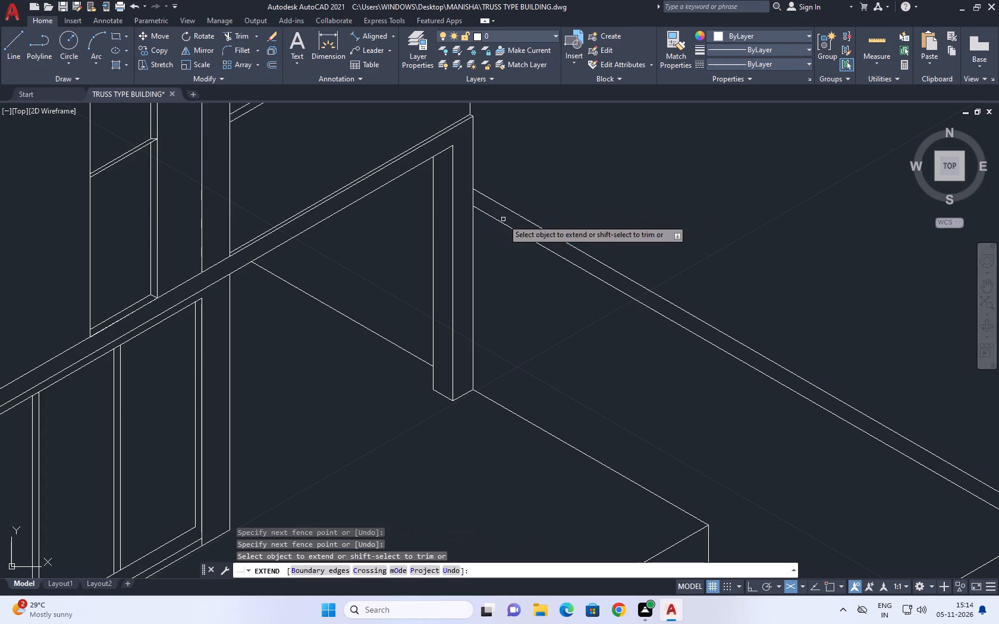
{"action": "key", "text": "Escape"}
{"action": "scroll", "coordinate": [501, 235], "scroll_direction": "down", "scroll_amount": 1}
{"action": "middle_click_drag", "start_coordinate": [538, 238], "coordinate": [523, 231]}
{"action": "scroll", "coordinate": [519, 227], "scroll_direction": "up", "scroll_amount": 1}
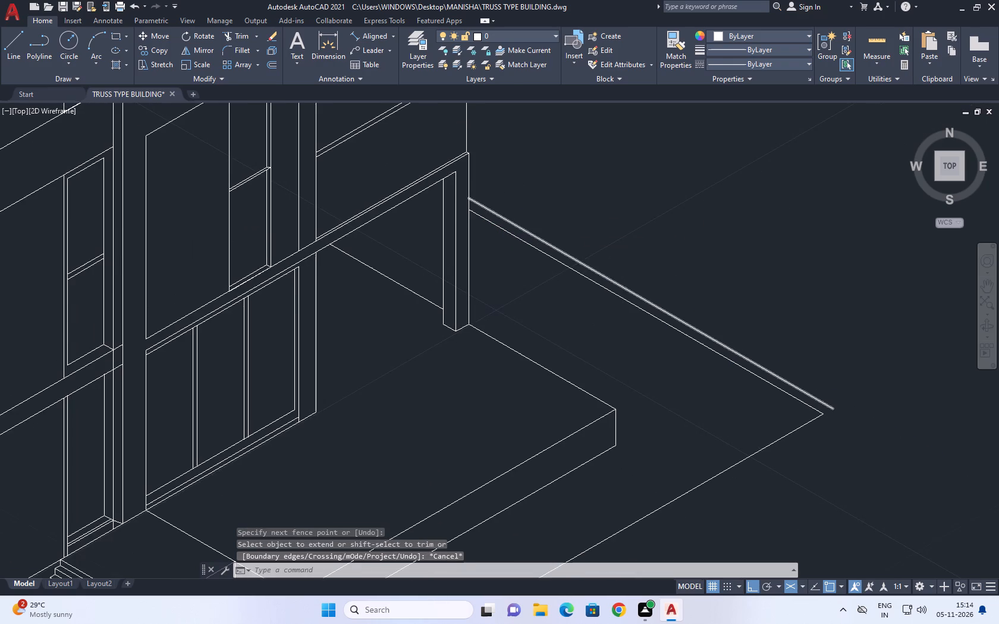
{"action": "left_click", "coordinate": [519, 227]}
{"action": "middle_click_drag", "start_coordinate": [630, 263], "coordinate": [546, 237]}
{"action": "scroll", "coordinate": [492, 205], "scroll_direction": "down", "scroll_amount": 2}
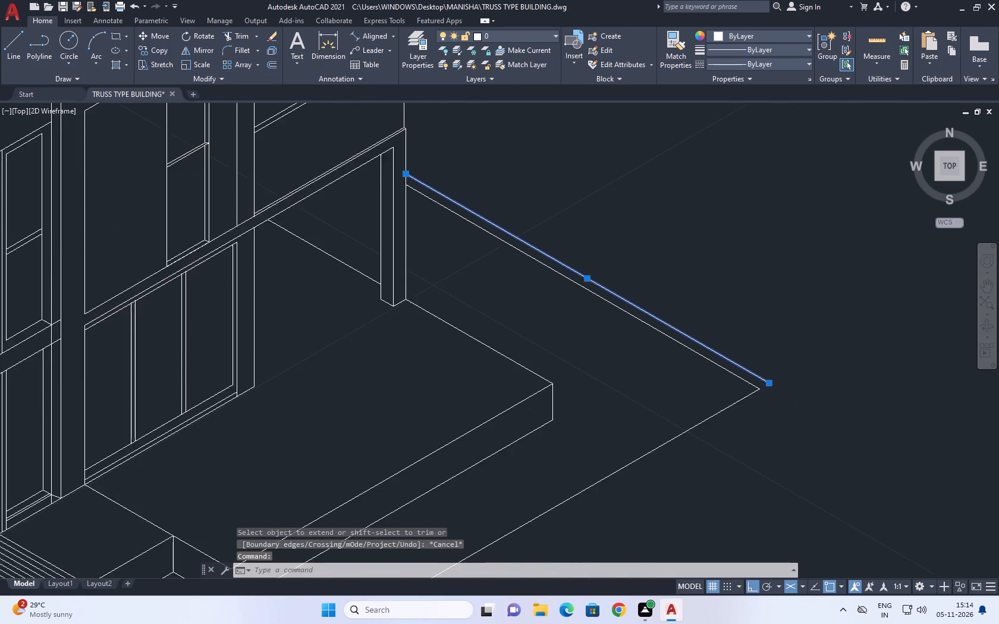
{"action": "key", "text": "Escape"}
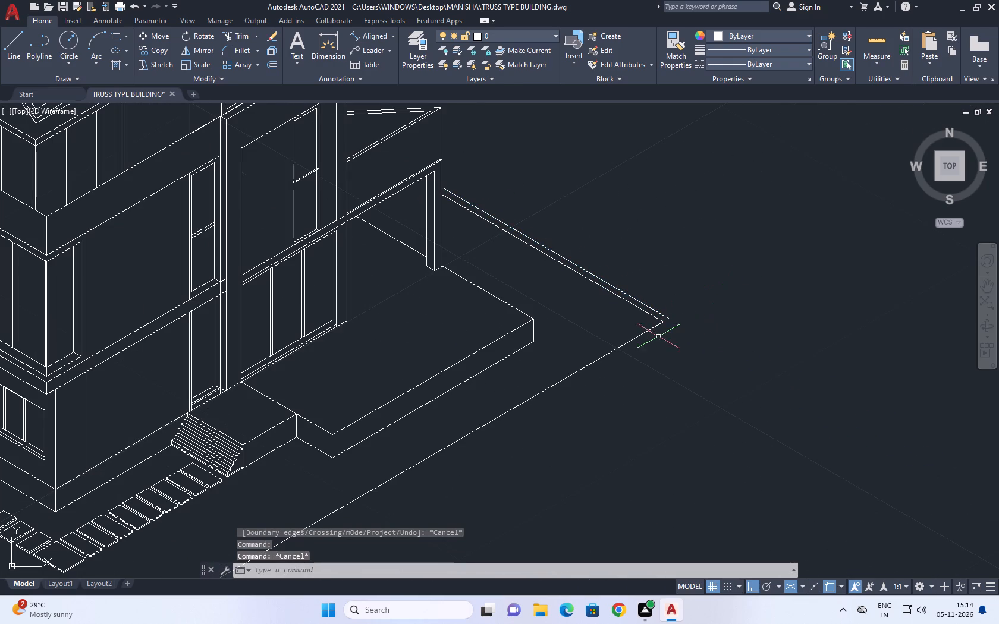
Copy the long front boundary line 0.226 outward, away from the terrace.
{"action": "left_click_drag", "start_coordinate": [654, 338], "coordinate": [636, 331]}
{"action": "left_click", "coordinate": [629, 326]}
{"action": "key", "text": "c"}
{"action": "key", "text": "o"}
{"action": "key", "text": "space"}
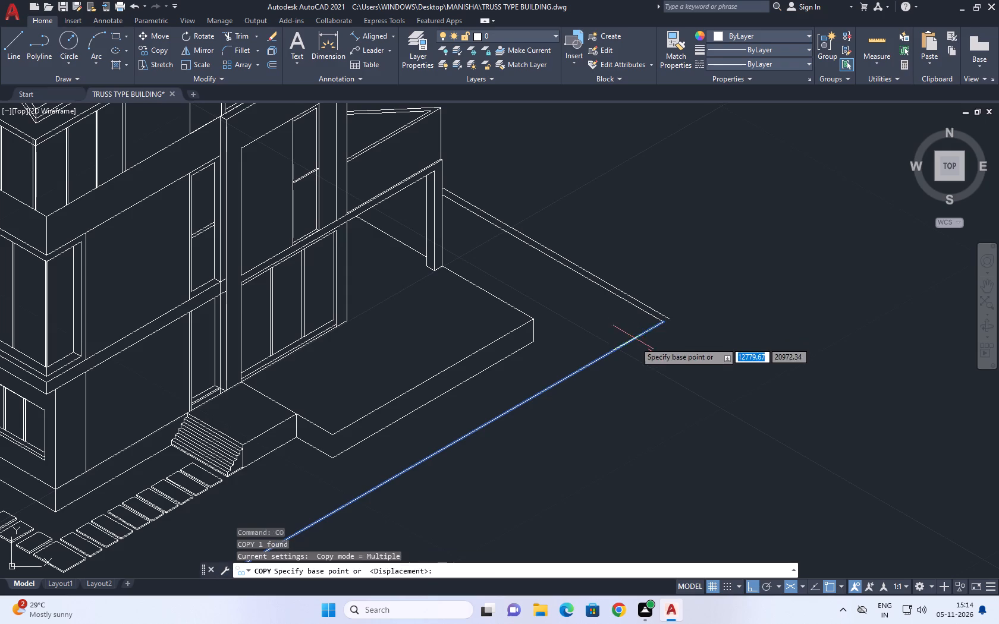
{"action": "left_click", "coordinate": [633, 340]}
{"action": "key", "text": "0"}
{"action": "key", "text": "period"}
{"action": "key", "text": "2"}
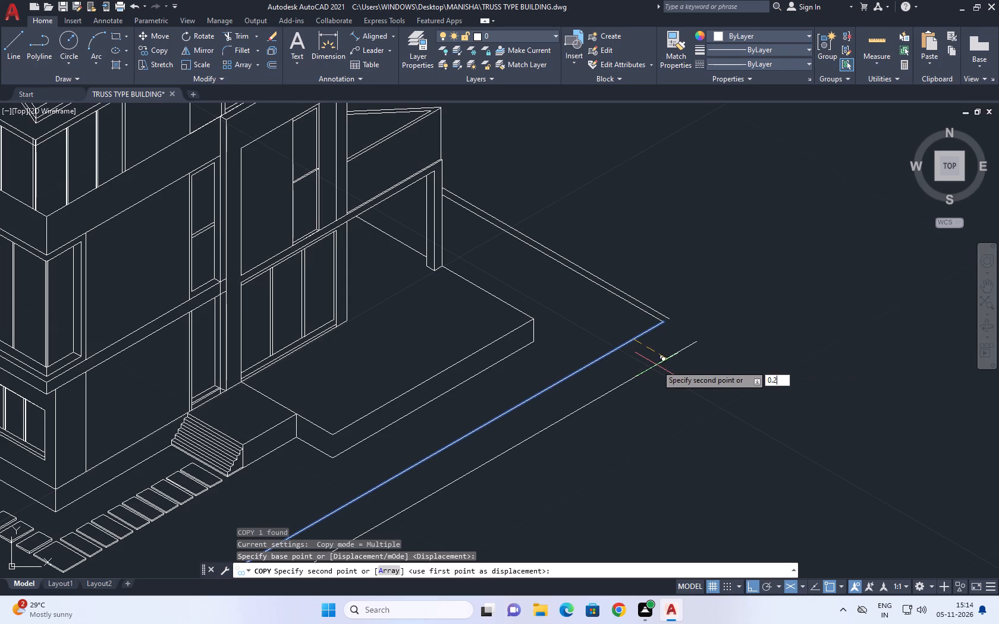
{"action": "key", "text": "2"}
{"action": "key", "text": "6"}
{"action": "key", "text": "Return"}
{"action": "key", "text": "space"}
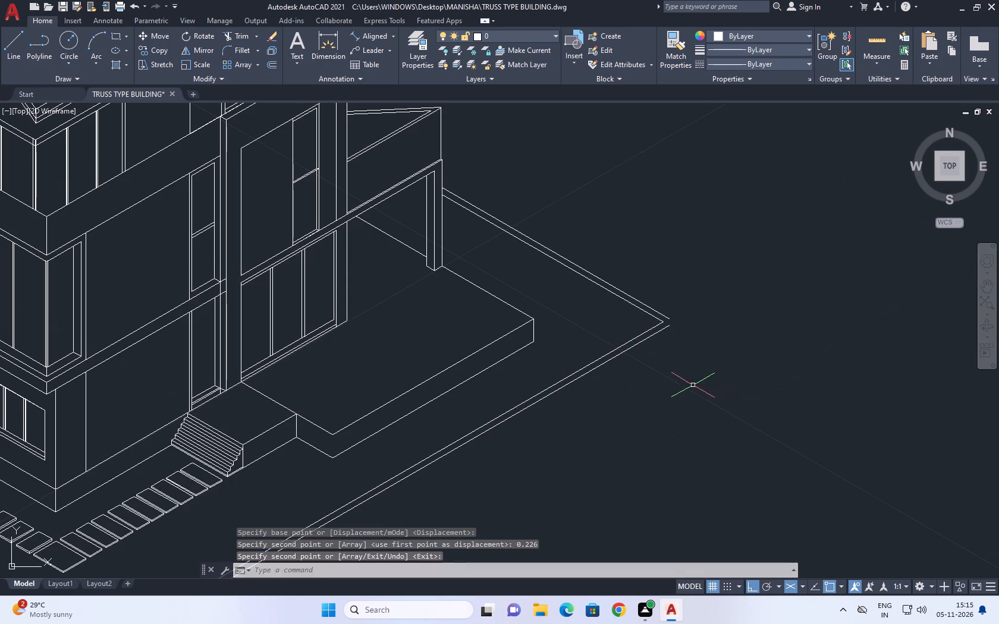
Fillet the two outer boundary lines into a sharp corner.
{"action": "key", "text": "f"}
{"action": "key", "text": "space"}
{"action": "left_click", "coordinate": [665, 329]}
{"action": "left_click", "coordinate": [667, 312]}
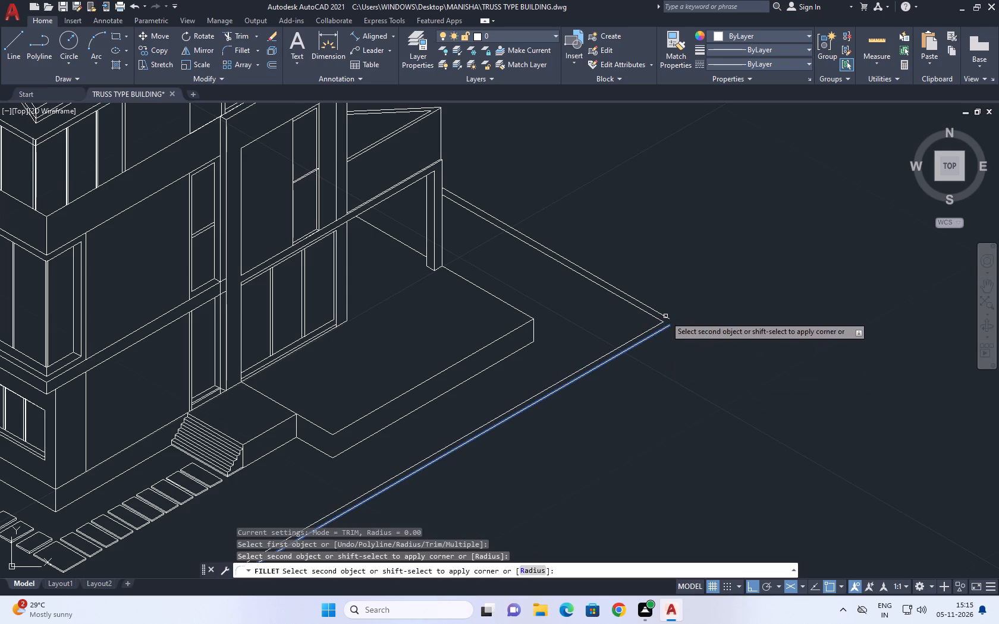
{"action": "left_click", "coordinate": [665, 316]}
Draw a 3-unit vertical line straight down from the outer corner where the two boundary lines meet.
{"action": "middle_click_drag", "start_coordinate": [562, 364], "coordinate": [581, 286]}
{"action": "middle_click_drag", "start_coordinate": [542, 252], "coordinate": [561, 305]}
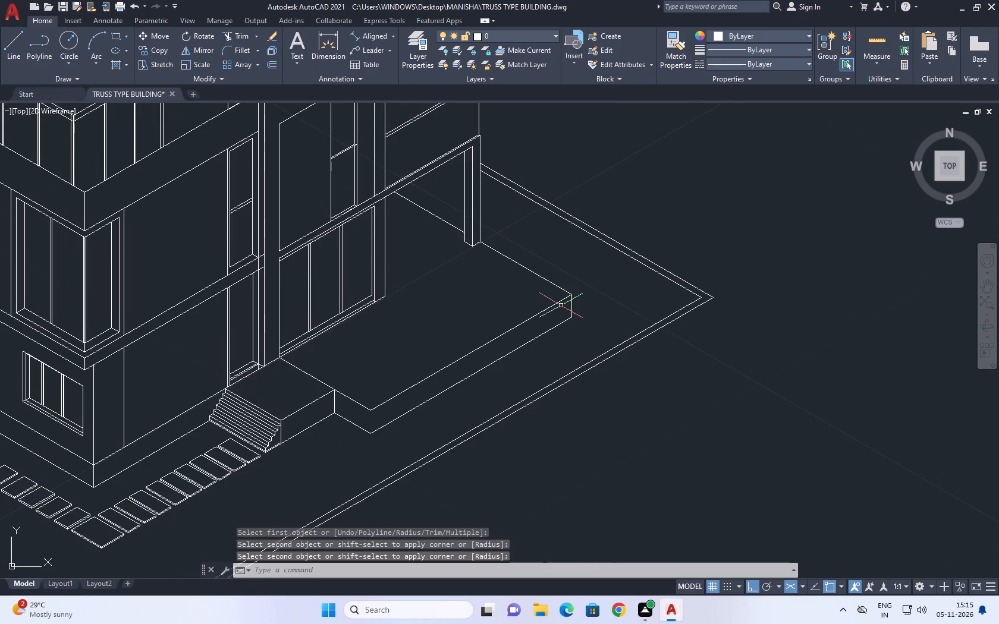
{"action": "middle_click_drag", "start_coordinate": [684, 323], "coordinate": [668, 279]}
{"action": "key", "text": "l"}
{"action": "key", "text": "space"}
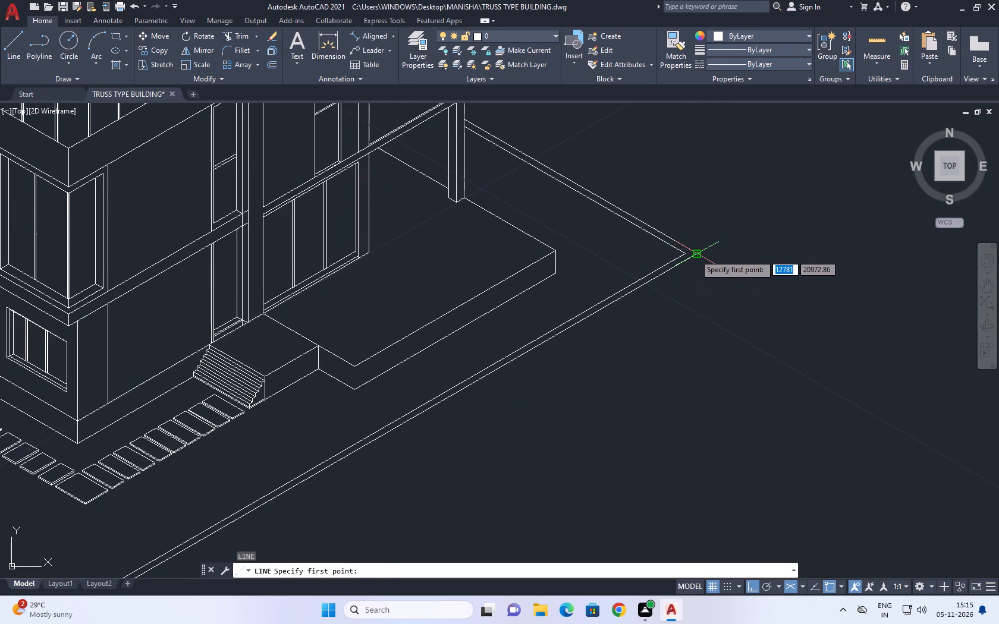
{"action": "left_click", "coordinate": [695, 254]}
{"action": "key", "text": "F5"}
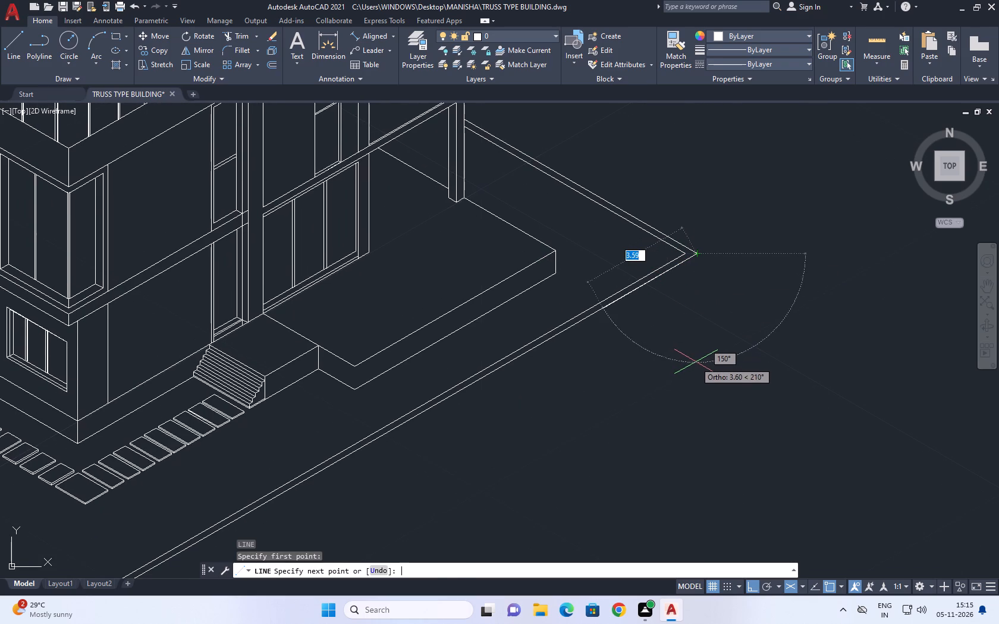
{"action": "middle_click_drag", "start_coordinate": [687, 374], "coordinate": [682, 322]}
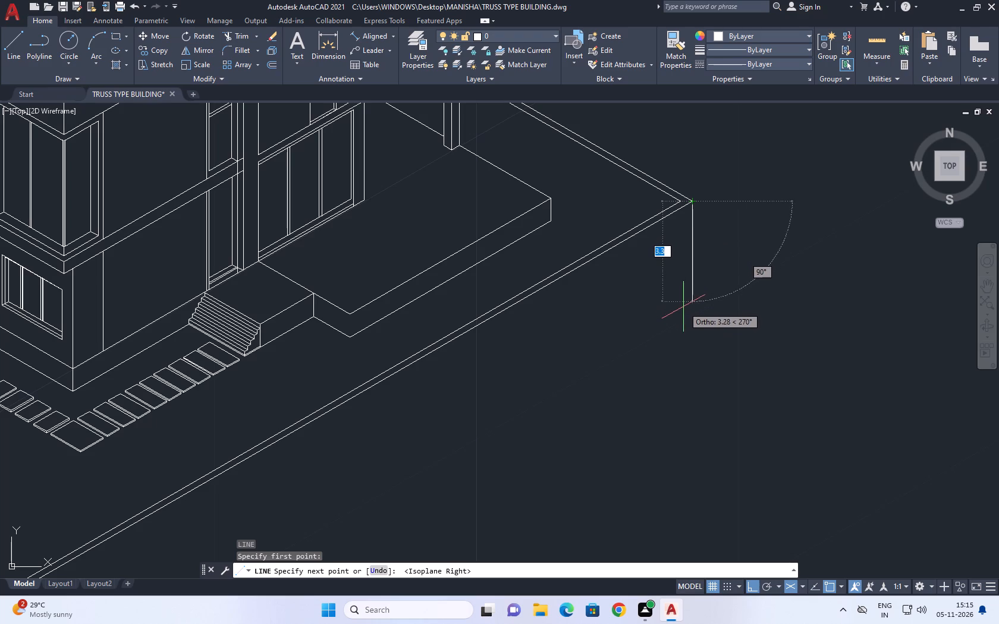
{"action": "key", "text": "3"}
{"action": "key", "text": "Return"}
Continue the line from the vertical edge's foot at 210° for about 28 units, parallel to the long front boundary.
{"action": "scroll", "coordinate": [668, 304], "scroll_direction": "down", "scroll_amount": 1}
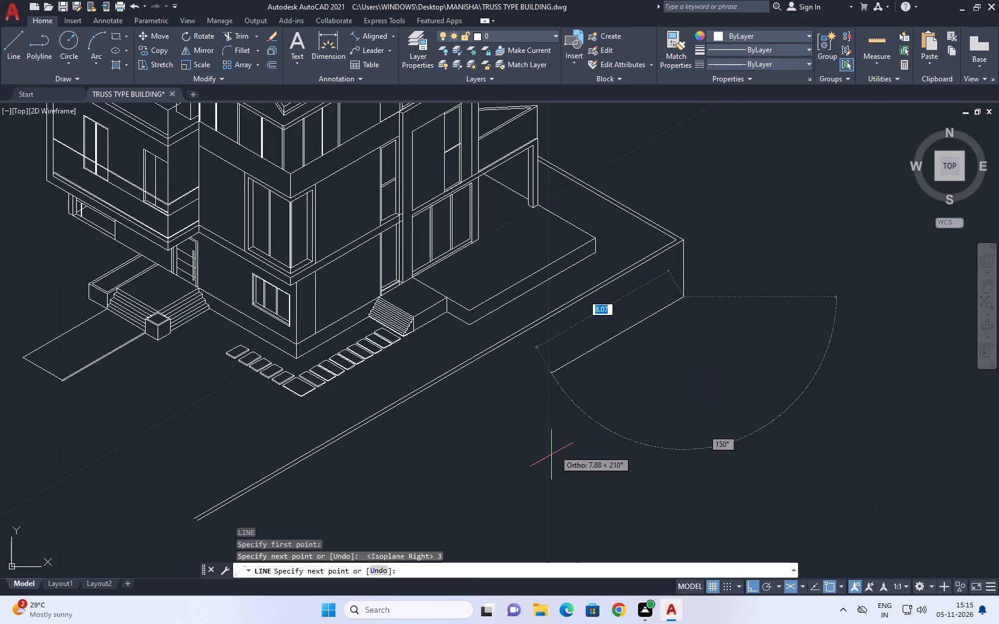
{"action": "middle_click_drag", "start_coordinate": [552, 455], "coordinate": [633, 376]}
{"action": "middle_click_drag", "start_coordinate": [414, 464], "coordinate": [524, 365]}
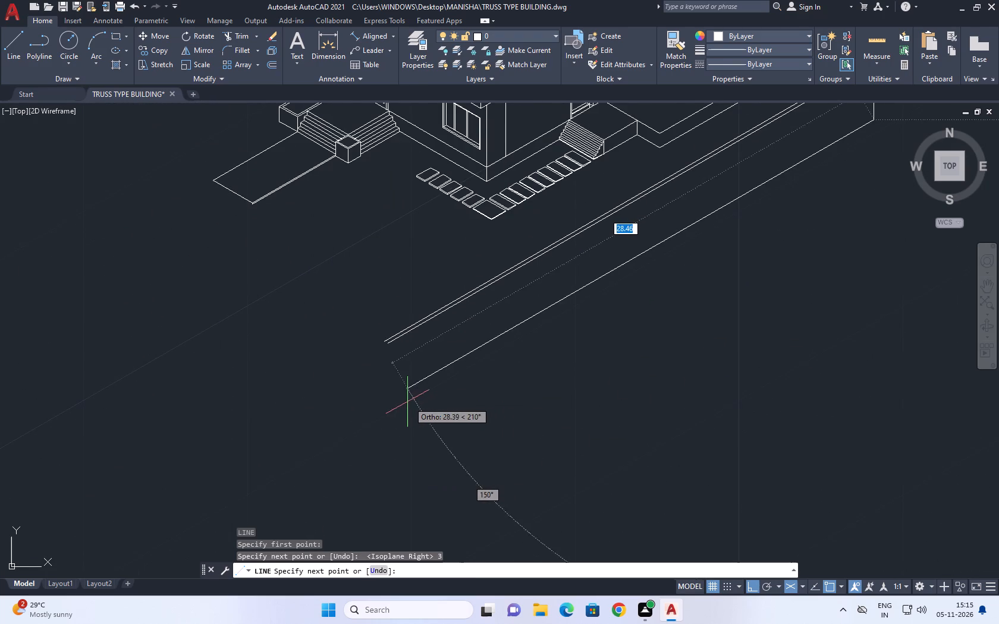
{"action": "left_click_drag", "start_coordinate": [420, 394], "coordinate": [411, 396]}
{"action": "key", "text": "space"}
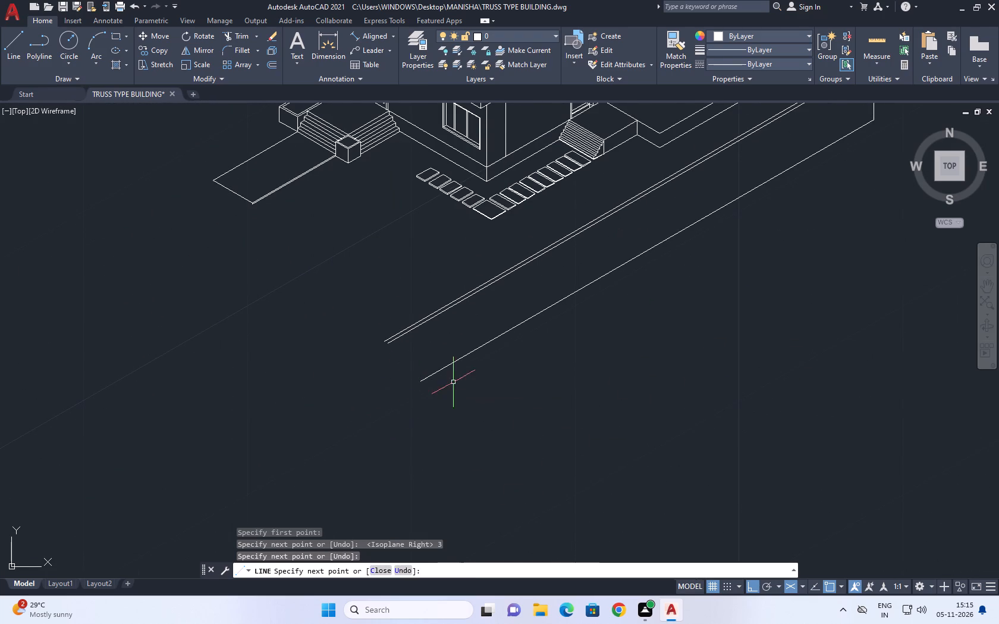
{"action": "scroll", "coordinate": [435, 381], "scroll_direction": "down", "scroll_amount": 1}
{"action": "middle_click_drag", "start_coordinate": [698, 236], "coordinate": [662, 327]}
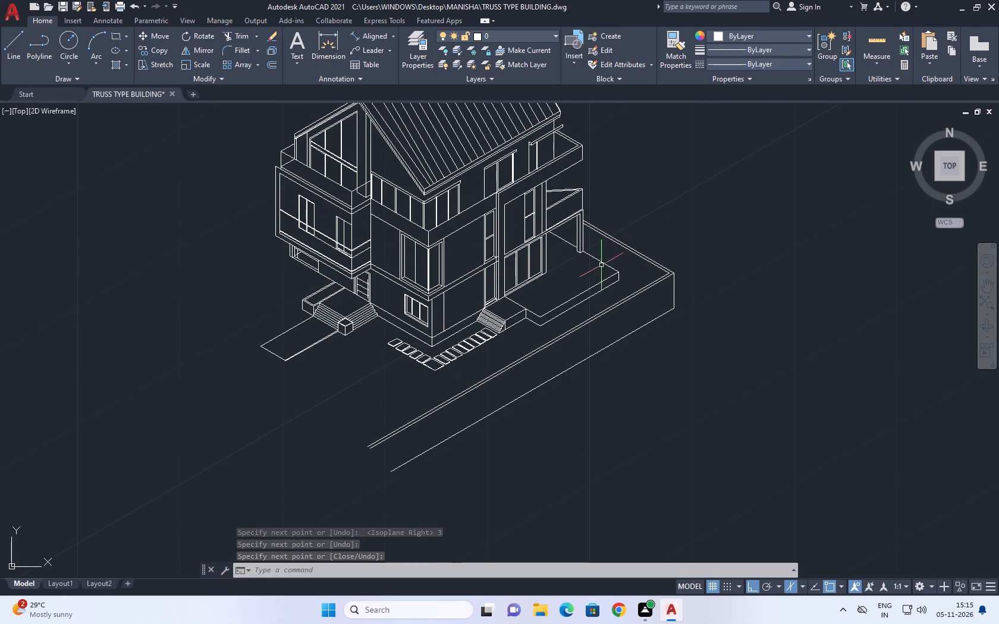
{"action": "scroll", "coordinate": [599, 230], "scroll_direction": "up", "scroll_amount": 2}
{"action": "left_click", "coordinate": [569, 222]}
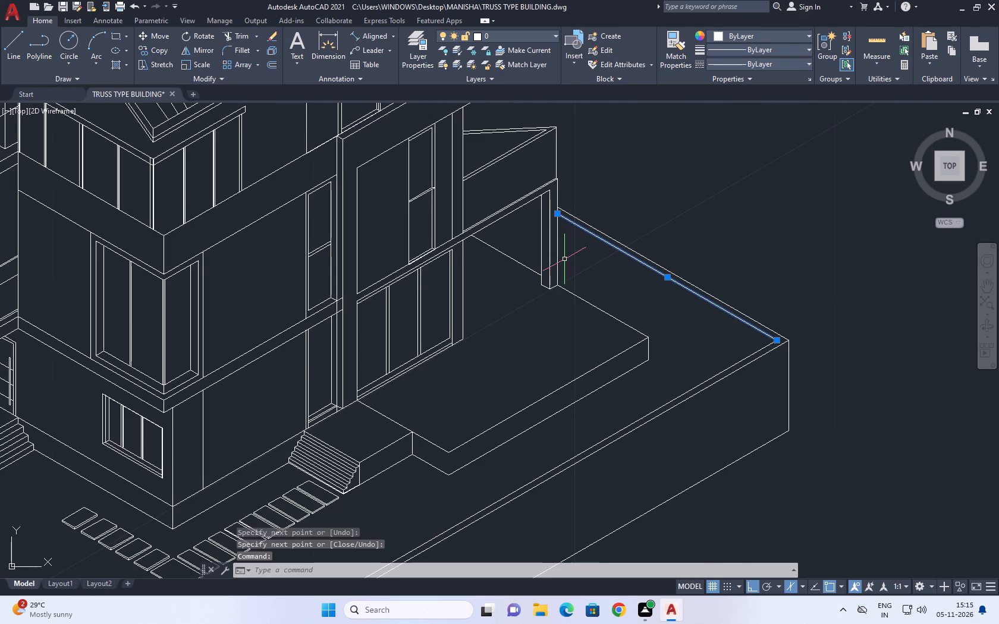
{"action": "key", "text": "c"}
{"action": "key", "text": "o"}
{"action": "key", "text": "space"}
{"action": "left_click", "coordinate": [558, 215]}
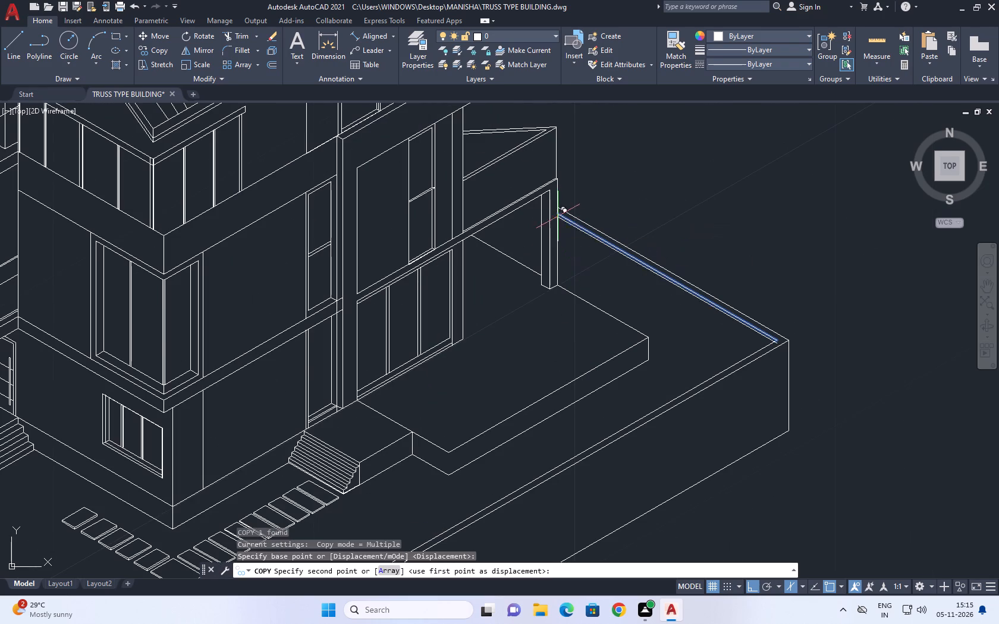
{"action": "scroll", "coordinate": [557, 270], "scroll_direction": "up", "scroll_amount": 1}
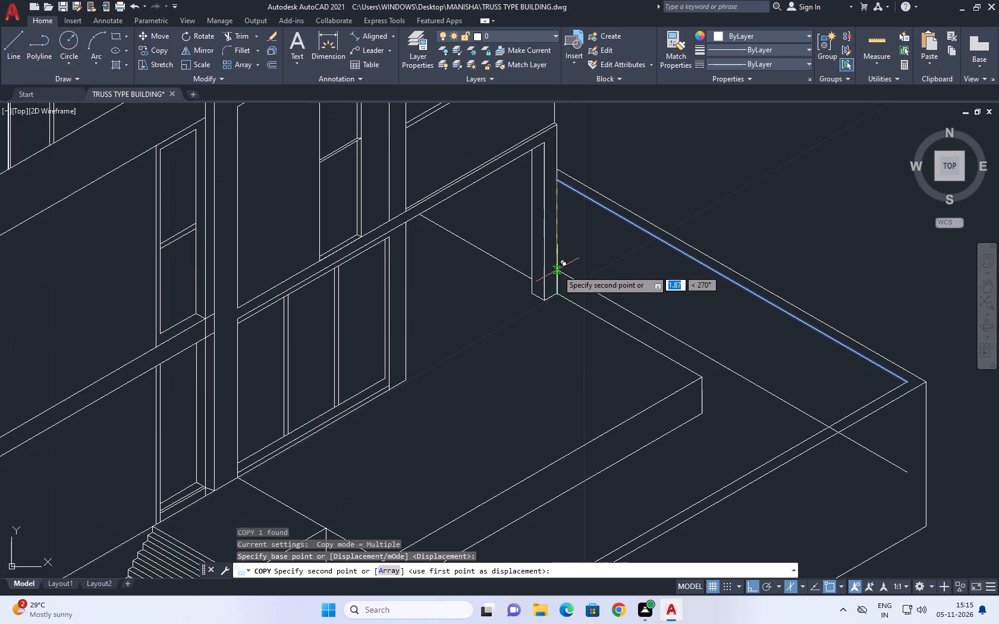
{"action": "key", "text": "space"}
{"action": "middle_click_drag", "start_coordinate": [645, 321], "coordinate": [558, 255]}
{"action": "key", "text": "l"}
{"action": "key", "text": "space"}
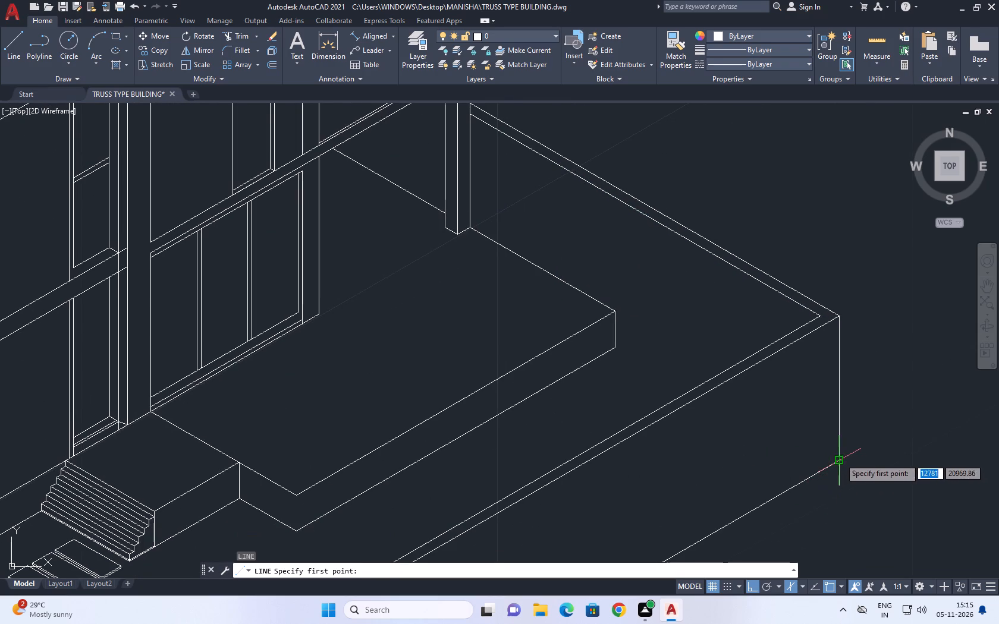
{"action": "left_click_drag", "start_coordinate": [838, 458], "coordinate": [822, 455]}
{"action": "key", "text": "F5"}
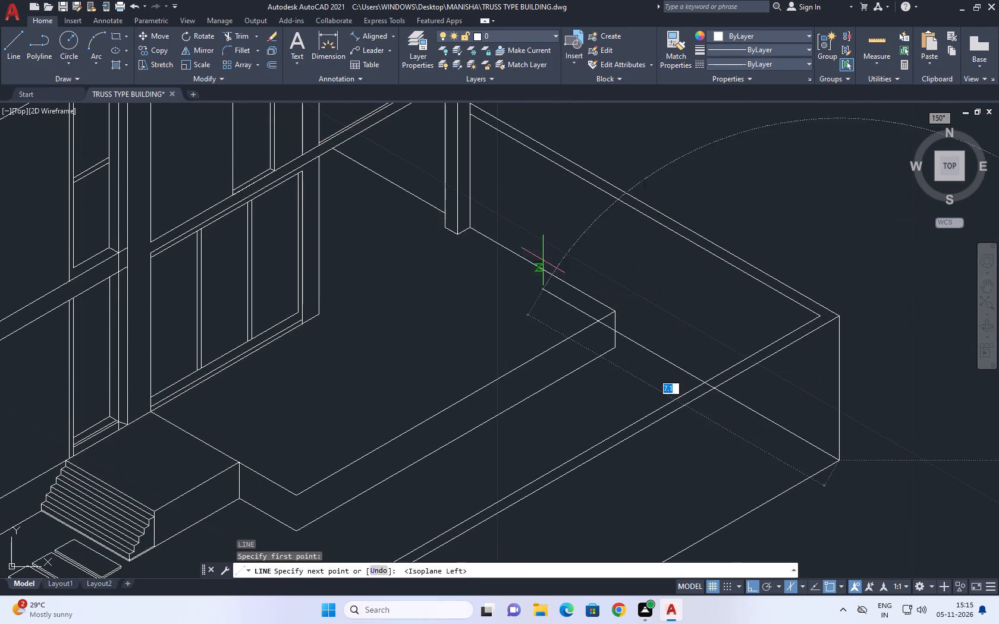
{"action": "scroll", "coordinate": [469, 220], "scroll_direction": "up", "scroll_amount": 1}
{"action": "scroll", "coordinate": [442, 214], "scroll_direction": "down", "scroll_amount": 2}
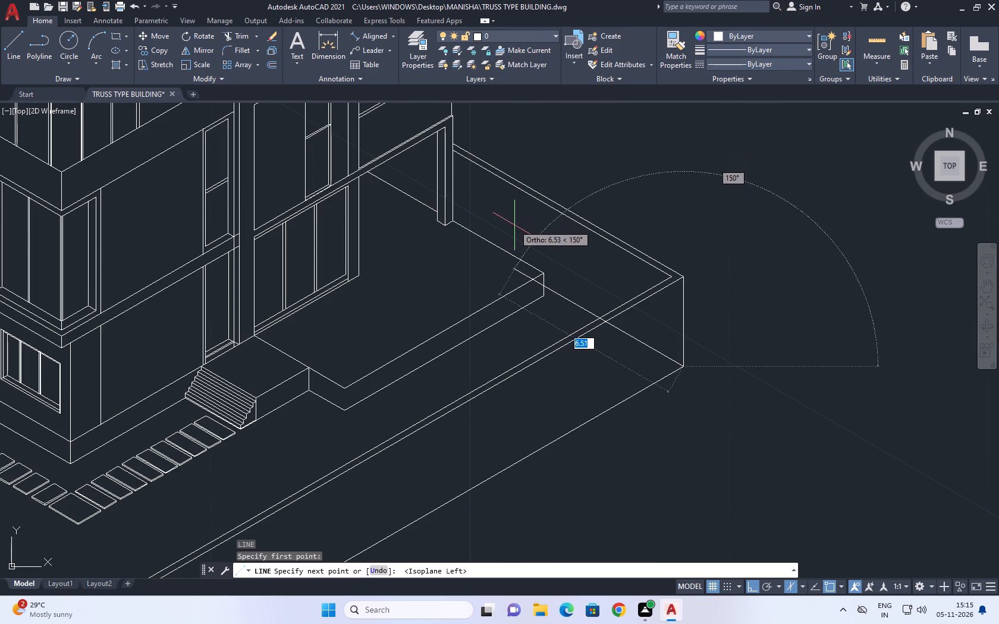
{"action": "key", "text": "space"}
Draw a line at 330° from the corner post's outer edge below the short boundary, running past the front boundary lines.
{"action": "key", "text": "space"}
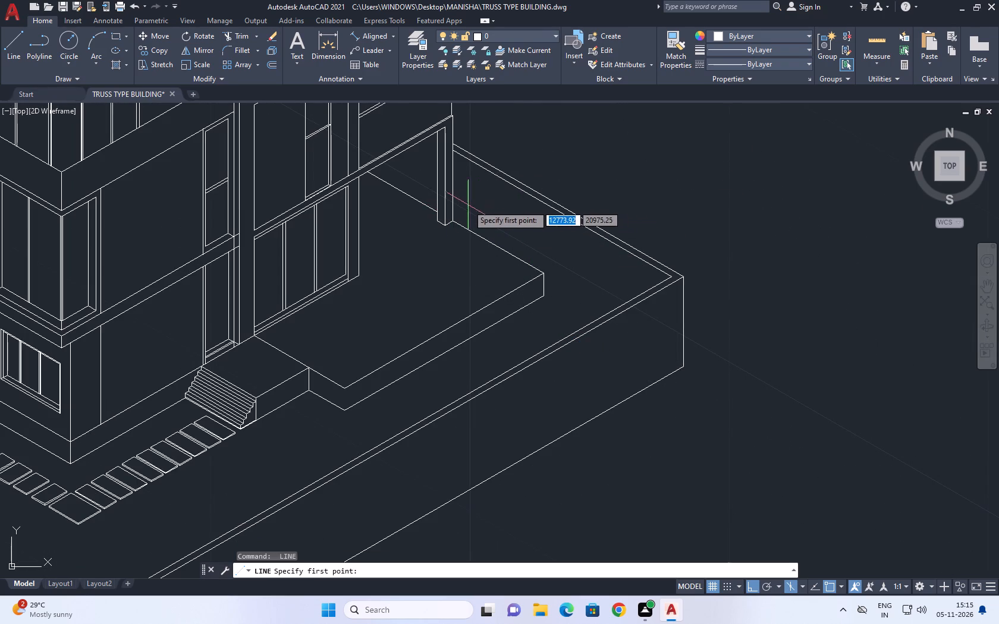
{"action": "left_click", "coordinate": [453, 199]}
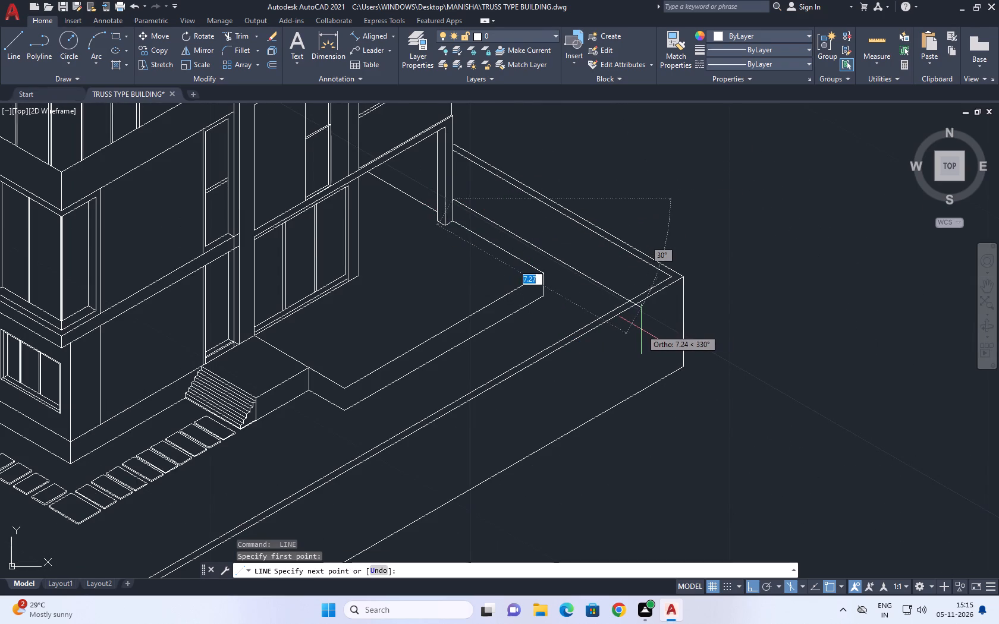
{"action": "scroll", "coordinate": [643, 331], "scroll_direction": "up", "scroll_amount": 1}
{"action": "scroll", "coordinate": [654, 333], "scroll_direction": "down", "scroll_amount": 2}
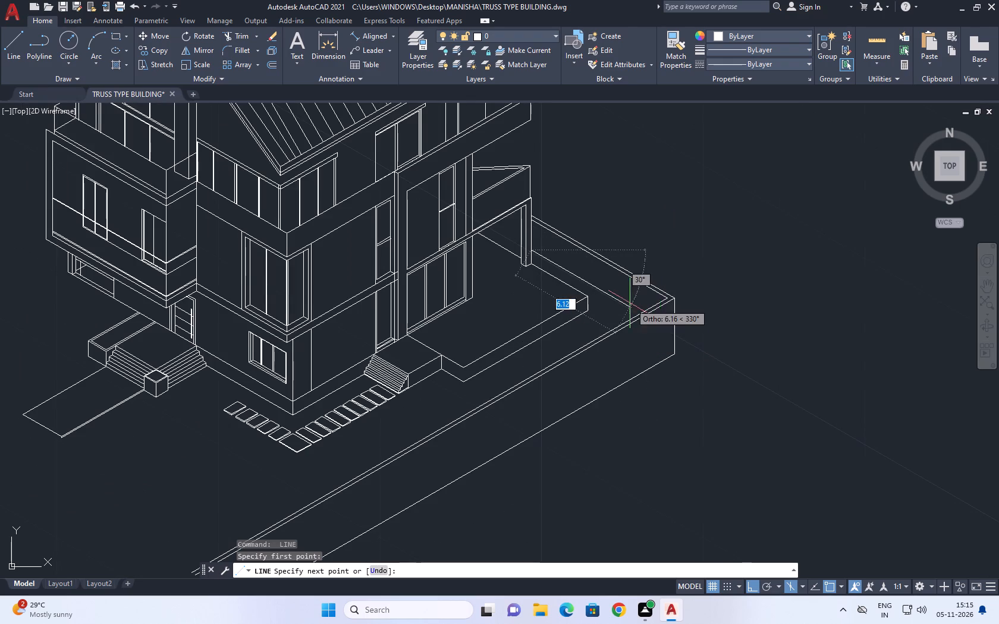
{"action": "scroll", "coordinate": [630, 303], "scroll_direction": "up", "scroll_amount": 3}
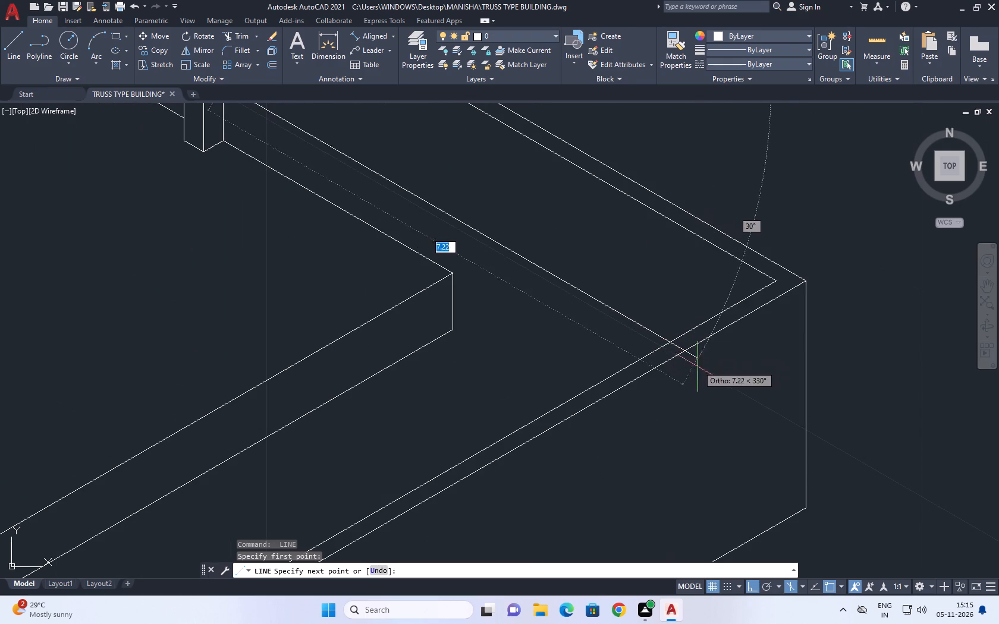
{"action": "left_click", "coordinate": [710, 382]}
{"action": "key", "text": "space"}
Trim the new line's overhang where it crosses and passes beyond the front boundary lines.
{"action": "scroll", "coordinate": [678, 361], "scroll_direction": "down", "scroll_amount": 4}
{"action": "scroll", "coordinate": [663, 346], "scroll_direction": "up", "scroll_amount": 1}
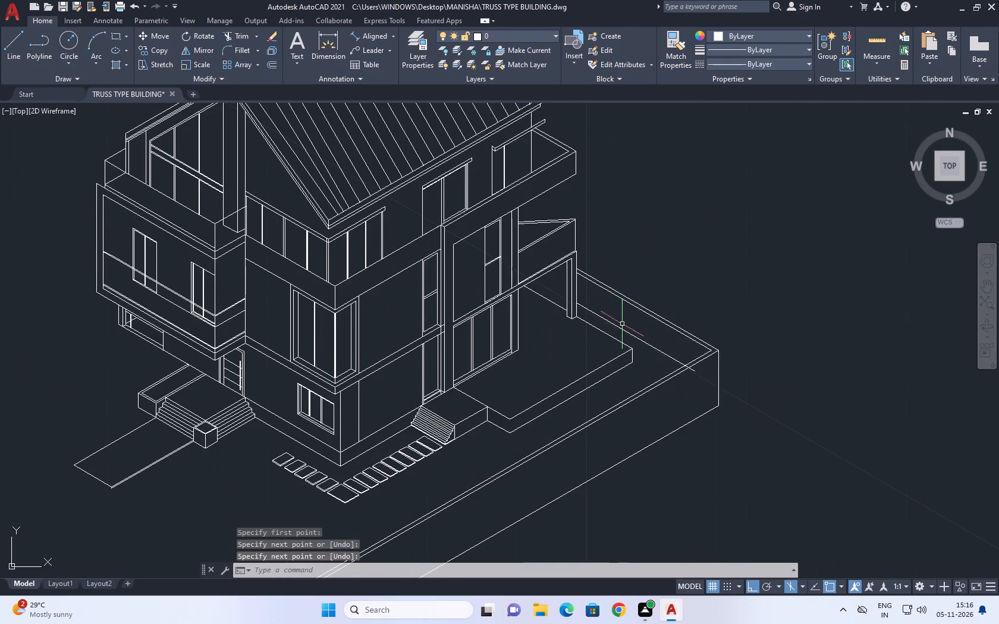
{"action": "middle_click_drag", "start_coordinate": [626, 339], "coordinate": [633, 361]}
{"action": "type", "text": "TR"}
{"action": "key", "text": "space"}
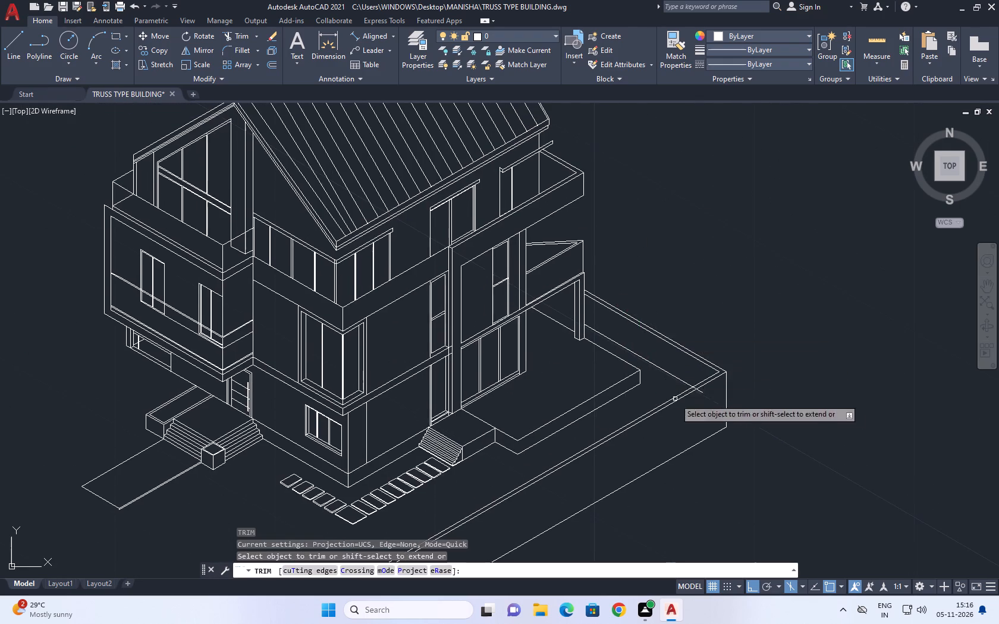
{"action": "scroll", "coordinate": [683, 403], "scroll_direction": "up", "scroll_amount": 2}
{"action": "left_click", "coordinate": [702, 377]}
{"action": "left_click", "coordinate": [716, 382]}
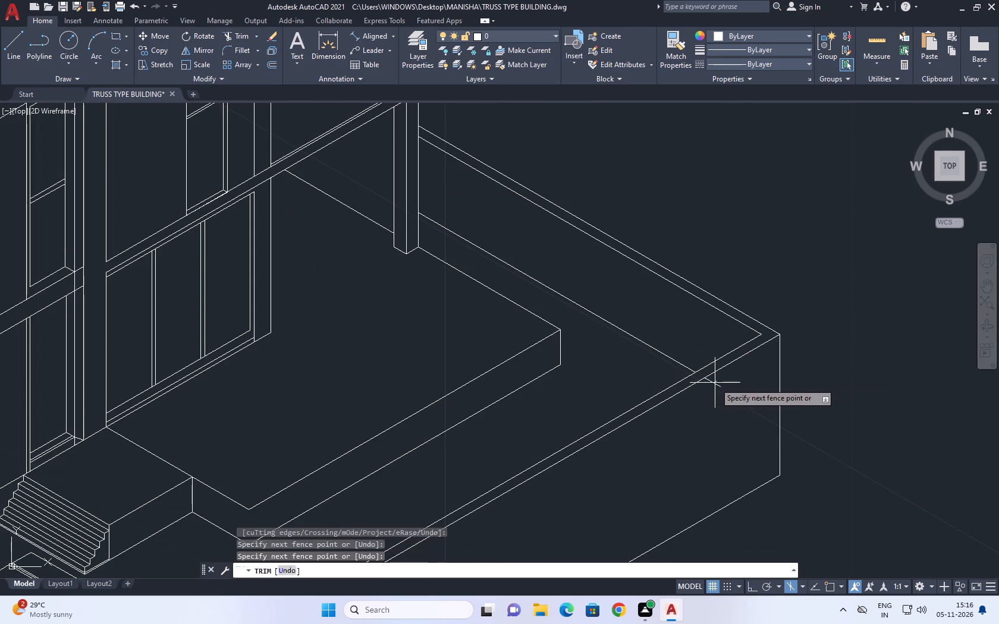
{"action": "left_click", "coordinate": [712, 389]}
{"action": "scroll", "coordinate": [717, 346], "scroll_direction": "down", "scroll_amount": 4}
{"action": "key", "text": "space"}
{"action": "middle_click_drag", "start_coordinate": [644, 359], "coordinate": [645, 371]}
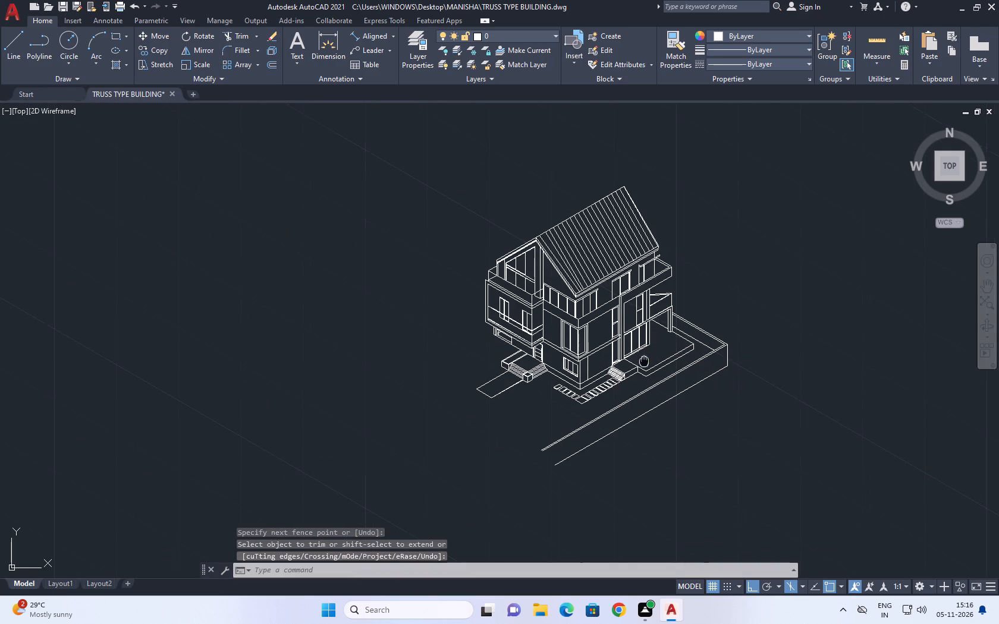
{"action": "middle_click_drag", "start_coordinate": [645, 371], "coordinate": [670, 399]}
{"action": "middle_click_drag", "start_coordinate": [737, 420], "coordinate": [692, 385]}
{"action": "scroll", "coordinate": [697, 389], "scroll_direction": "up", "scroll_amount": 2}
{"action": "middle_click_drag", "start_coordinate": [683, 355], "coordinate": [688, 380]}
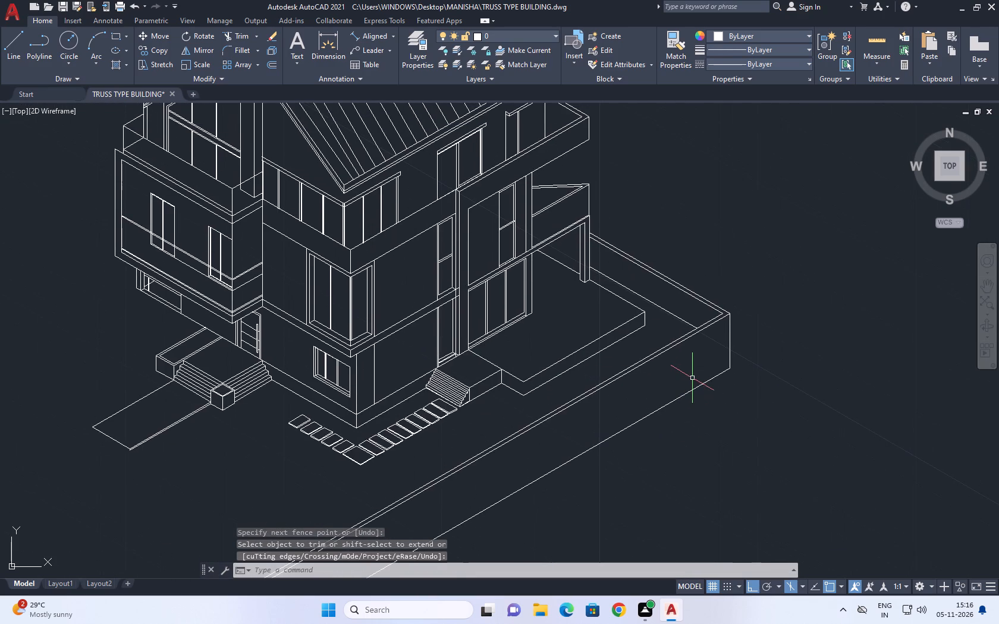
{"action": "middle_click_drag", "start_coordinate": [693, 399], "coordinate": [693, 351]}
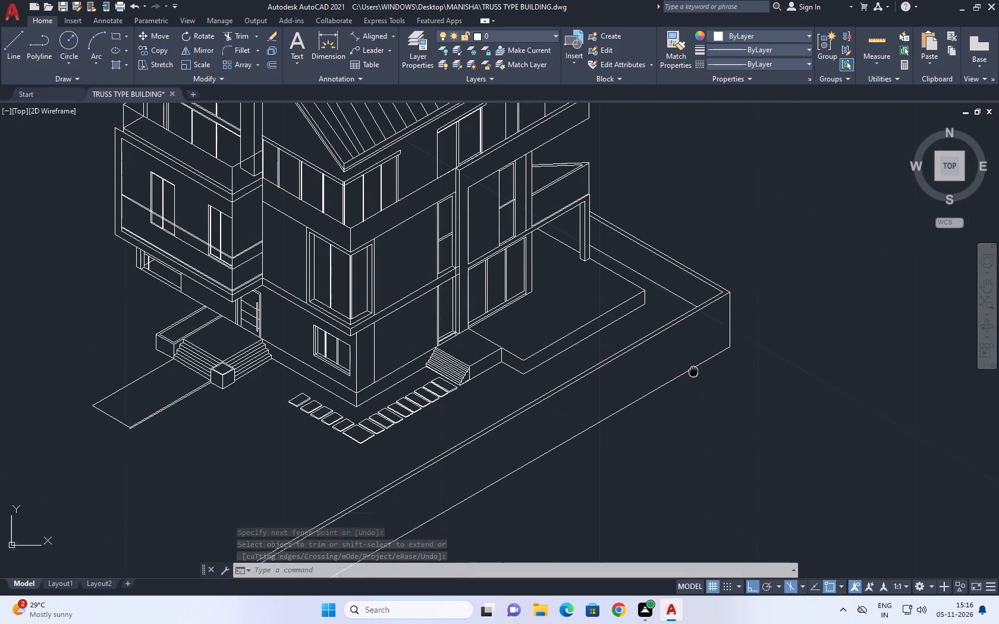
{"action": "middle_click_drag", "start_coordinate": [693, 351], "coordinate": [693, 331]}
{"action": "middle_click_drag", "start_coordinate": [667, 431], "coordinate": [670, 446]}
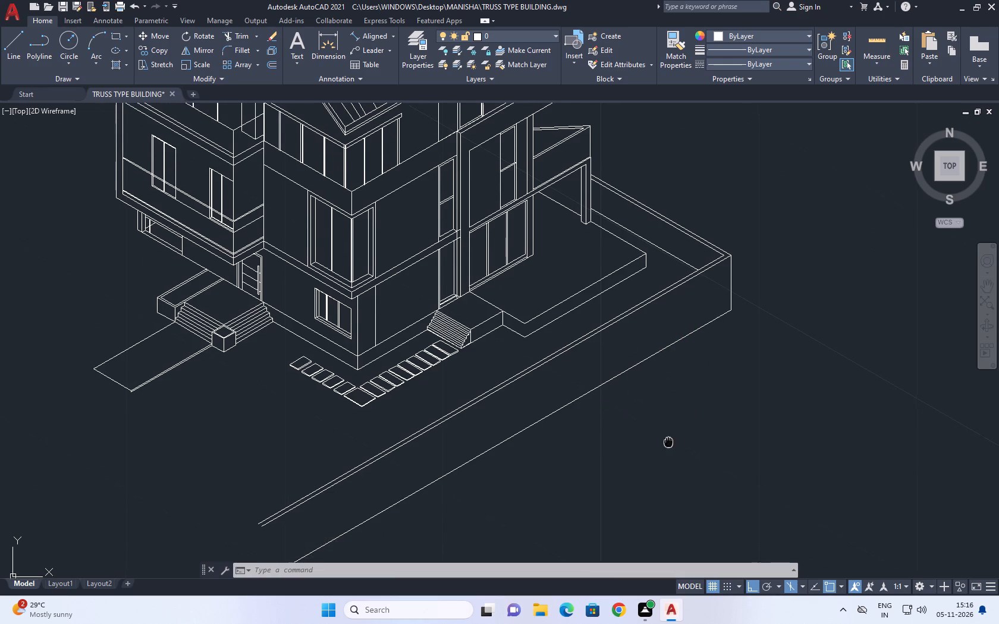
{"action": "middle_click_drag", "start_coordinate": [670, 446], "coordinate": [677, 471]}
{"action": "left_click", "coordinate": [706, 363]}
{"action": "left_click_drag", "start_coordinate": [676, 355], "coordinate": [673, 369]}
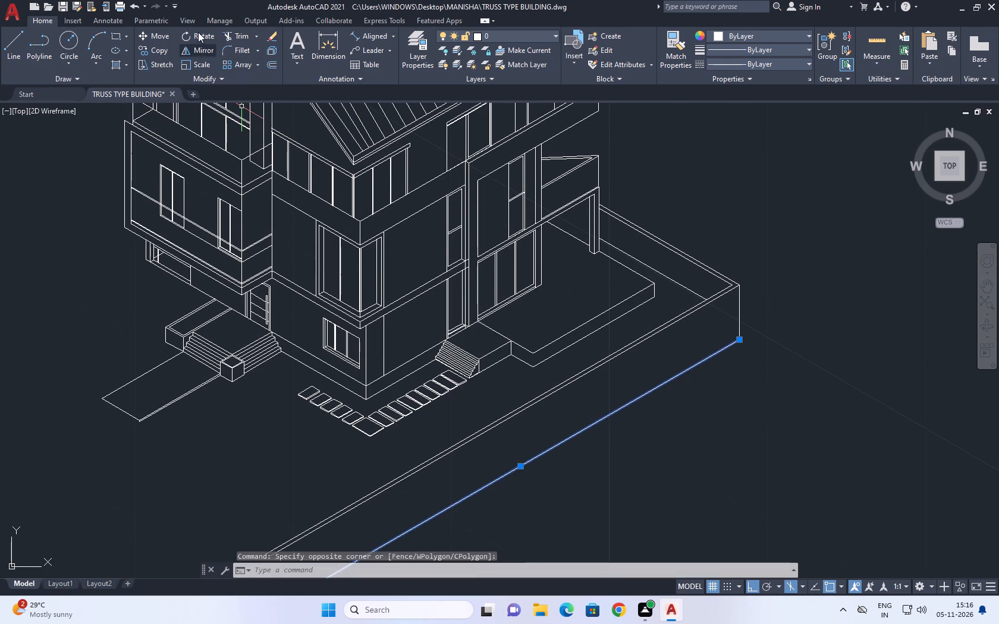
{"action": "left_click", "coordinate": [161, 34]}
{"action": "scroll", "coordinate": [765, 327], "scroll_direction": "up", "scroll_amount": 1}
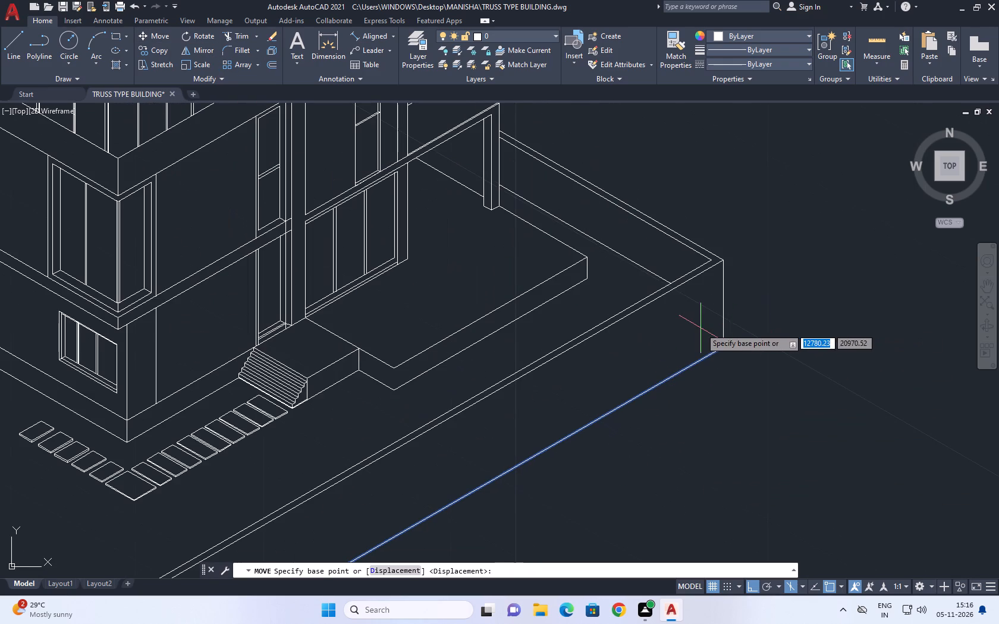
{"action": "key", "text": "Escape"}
Measure the vertical distance on the corner post between the lower sloping line and the short boundary's inner line with an aligned dimension.
{"action": "left_click", "coordinate": [382, 36]}
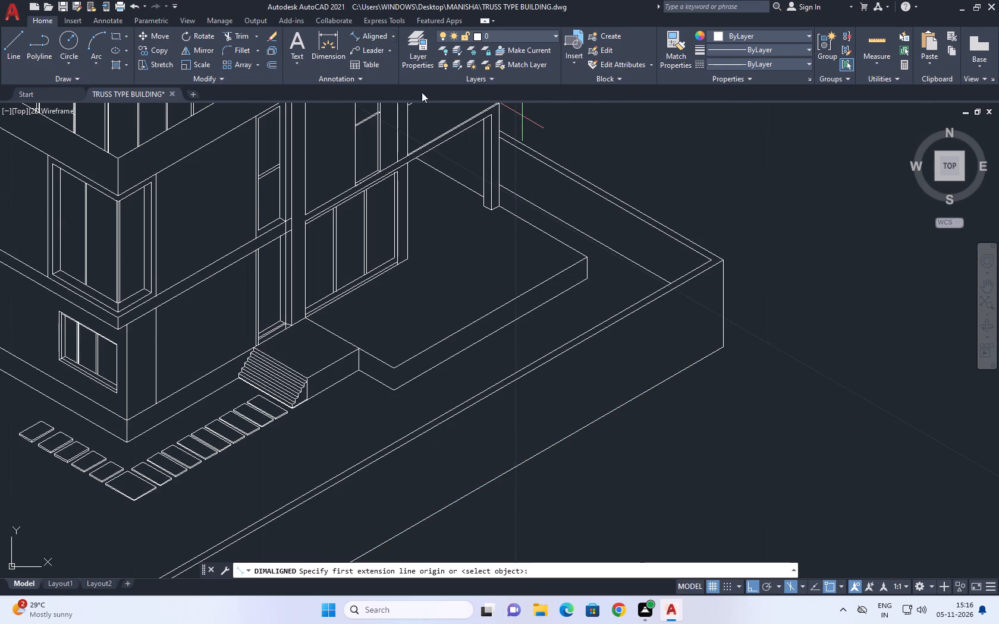
{"action": "middle_click_drag", "start_coordinate": [516, 207], "coordinate": [539, 313]}
{"action": "left_click", "coordinate": [522, 290]}
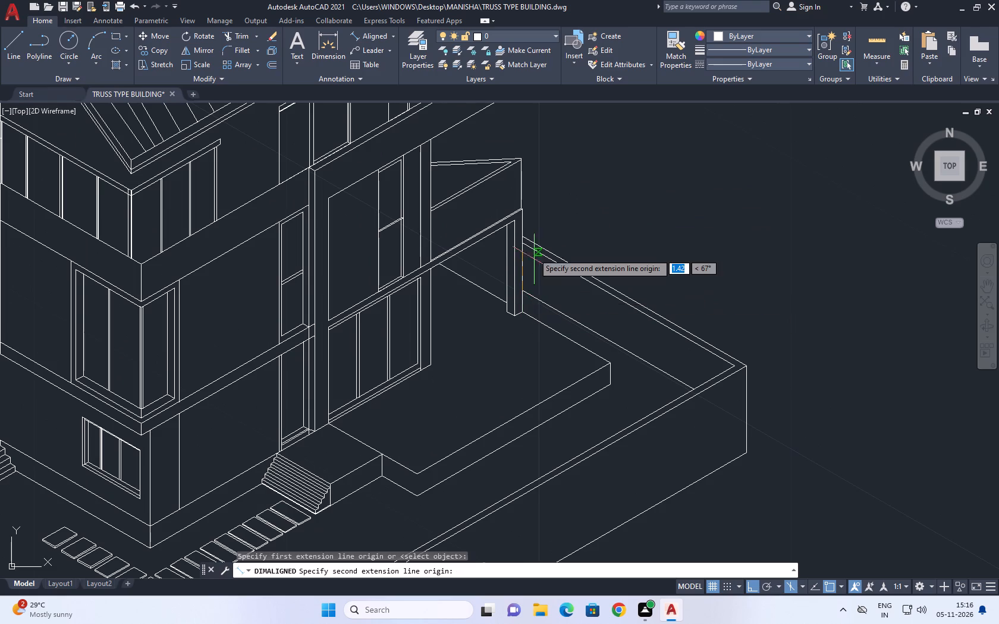
{"action": "scroll", "coordinate": [529, 244], "scroll_direction": "up", "scroll_amount": 3}
{"action": "left_click", "coordinate": [501, 239]}
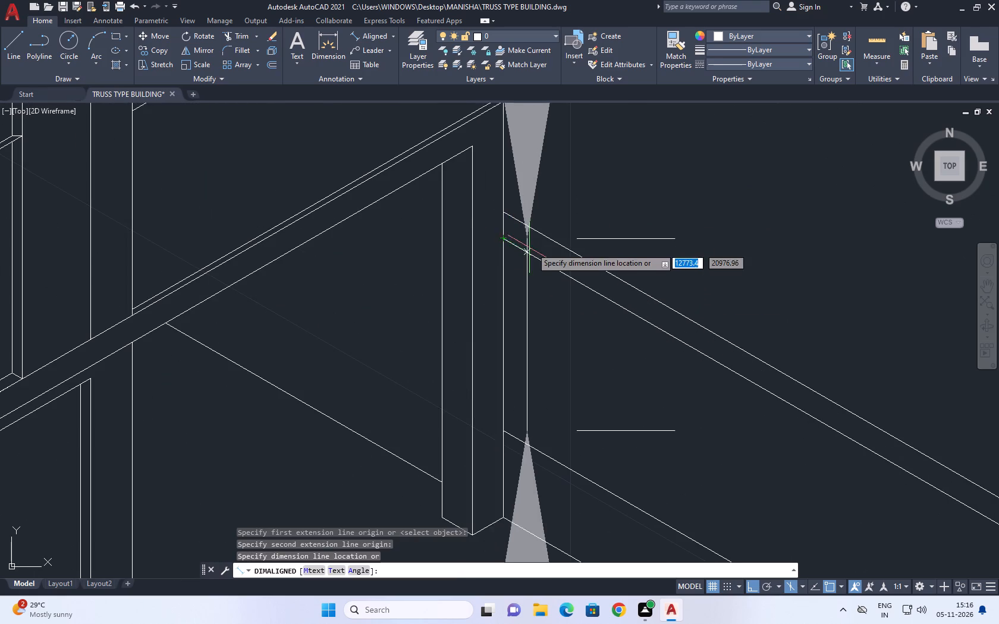
{"action": "scroll", "coordinate": [534, 250], "scroll_direction": "down", "scroll_amount": 5}
{"action": "key", "text": "space"}
{"action": "scroll", "coordinate": [551, 272], "scroll_direction": "up", "scroll_amount": 2}
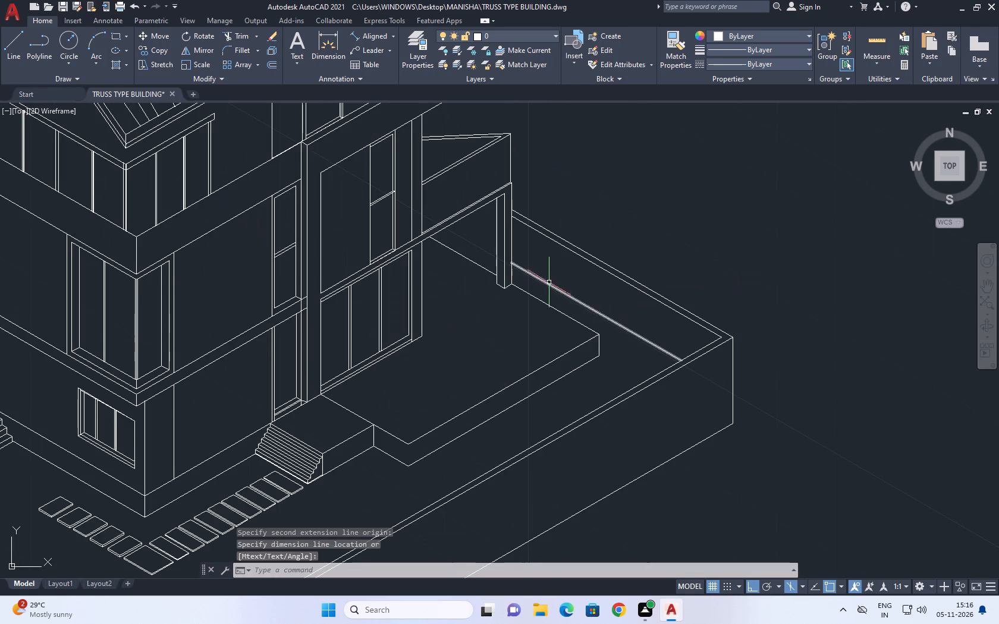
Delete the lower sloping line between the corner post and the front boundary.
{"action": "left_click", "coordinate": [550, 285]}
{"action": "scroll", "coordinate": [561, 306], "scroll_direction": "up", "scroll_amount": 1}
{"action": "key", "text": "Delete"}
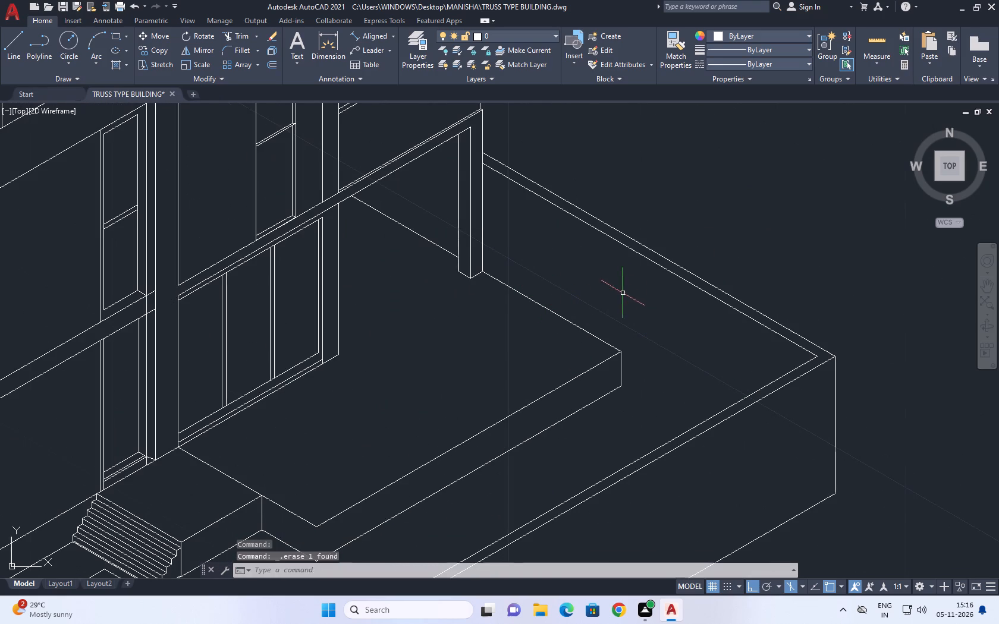
Copy the short boundary's inner line 1.7 units straight down, between the corner post and the front boundary.
{"action": "left_click", "coordinate": [621, 244]}
{"action": "key", "text": "c"}
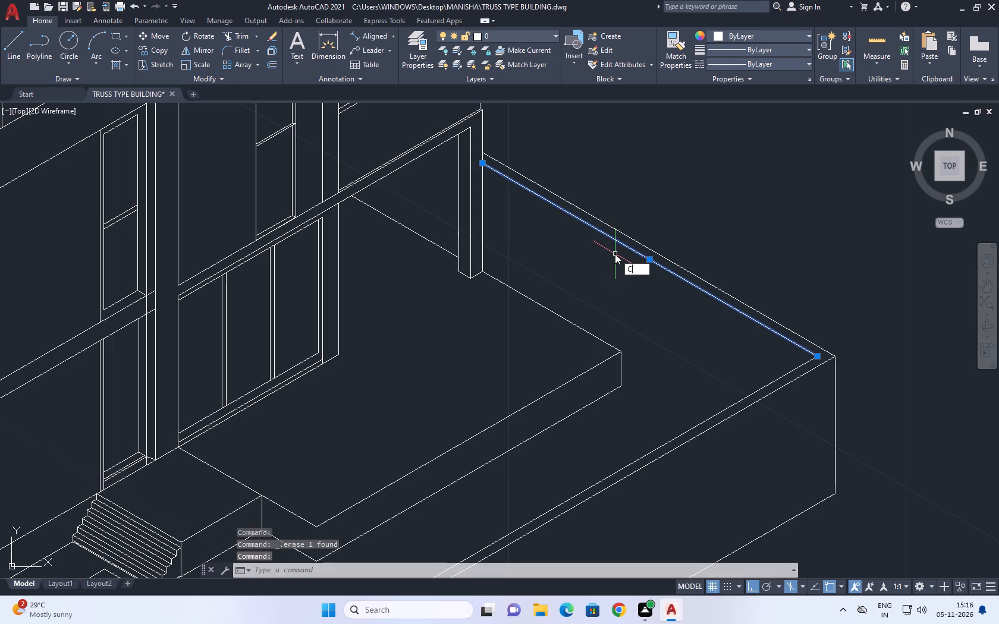
{"action": "key", "text": "o"}
{"action": "key", "text": "space"}
{"action": "left_click", "coordinate": [608, 241]}
{"action": "key", "text": "0"}
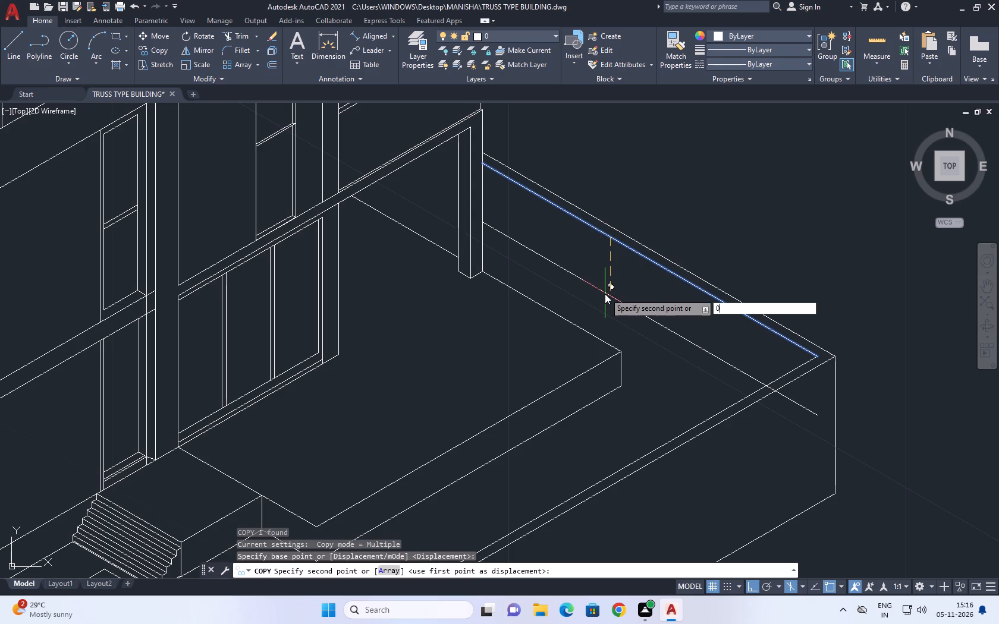
{"action": "key", "text": "period"}
{"action": "key", "text": "4"}
{"action": "key", "text": "BackSpace"}
{"action": "key", "text": "7"}
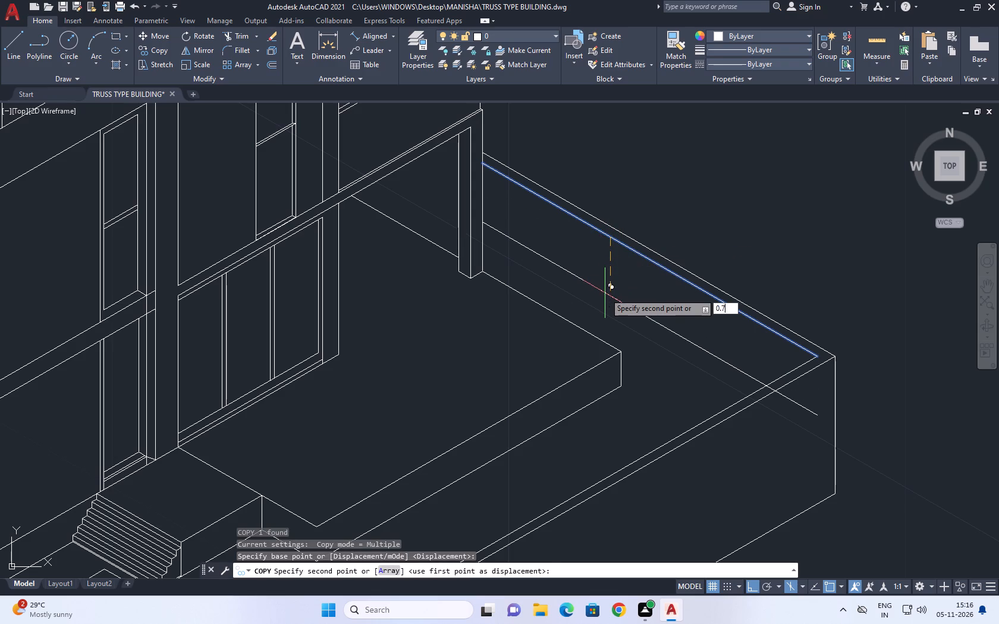
{"action": "key", "text": "Return"}
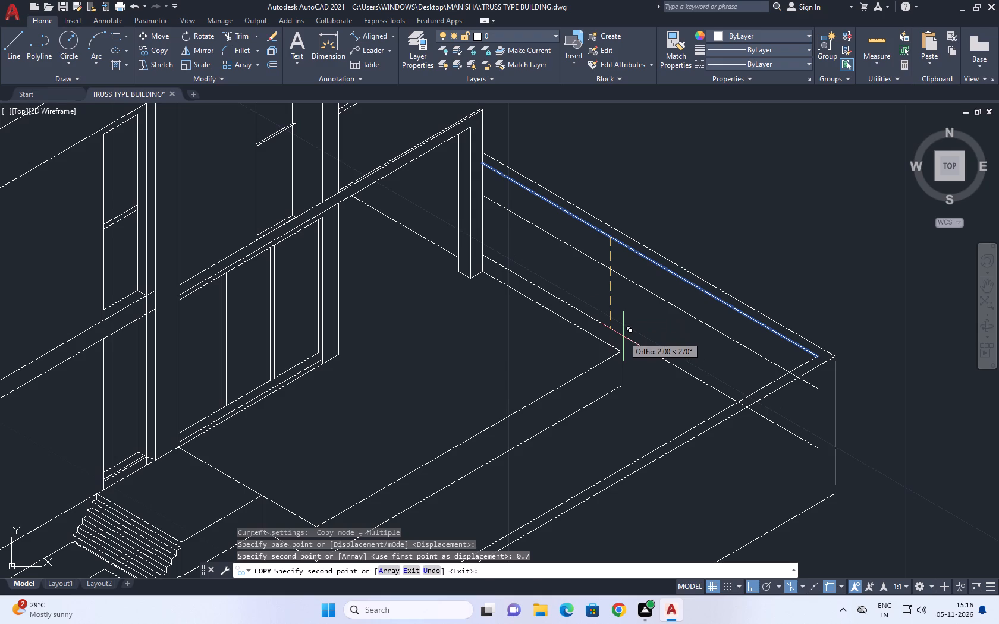
{"action": "key", "text": "ctrl+z"}
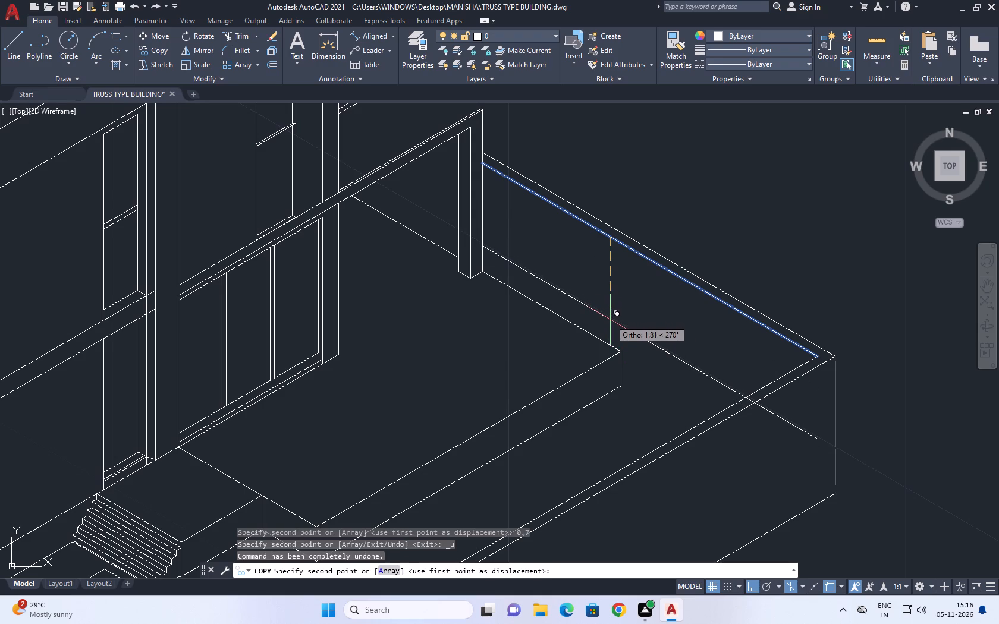
{"action": "key", "text": "1"}
{"action": "key", "text": "period"}
{"action": "key", "text": "7"}
{"action": "key", "text": "Return"}
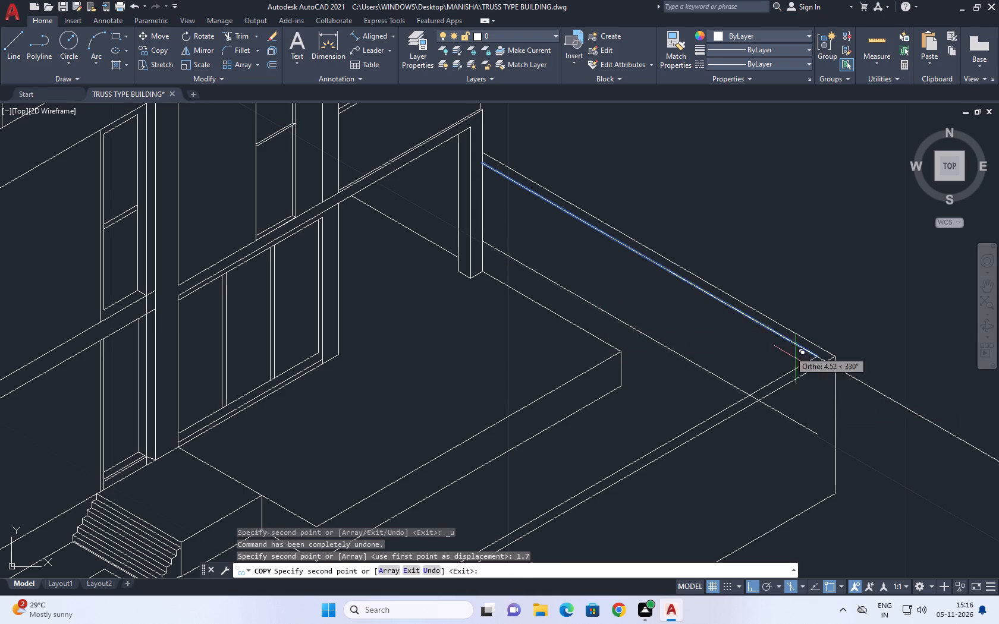
{"action": "key", "text": "Escape"}
Delete the bottom line of the front boundary's outer face.
{"action": "middle_click_drag", "start_coordinate": [698, 341], "coordinate": [611, 149]}
{"action": "left_click_drag", "start_coordinate": [737, 377], "coordinate": [693, 345]}
{"action": "left_click_drag", "start_coordinate": [662, 328], "coordinate": [656, 330]}
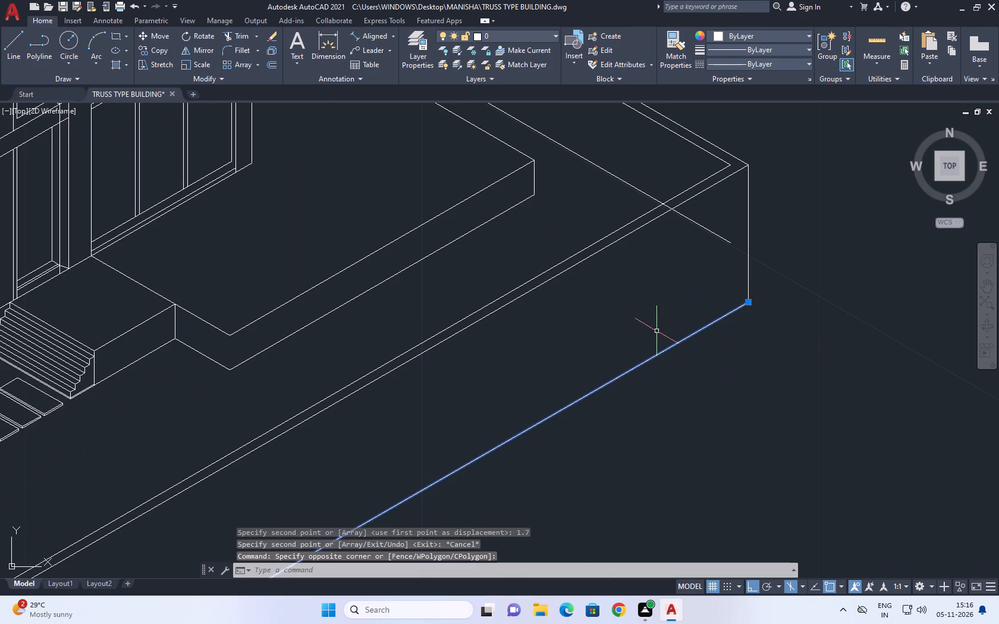
{"action": "key", "text": "Delete"}
Copy the front boundary's outer top line 1.7 units straight down as the face's new bottom line.
{"action": "left_click", "coordinate": [614, 245]}
{"action": "left_click", "coordinate": [590, 252]}
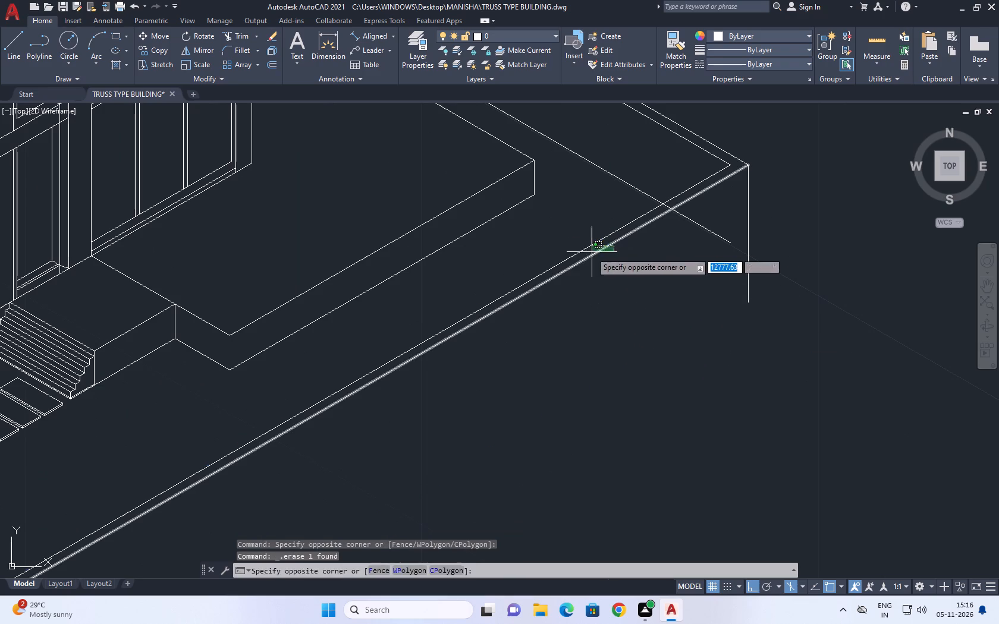
{"action": "key", "text": "Escape"}
{"action": "left_click", "coordinate": [582, 258]}
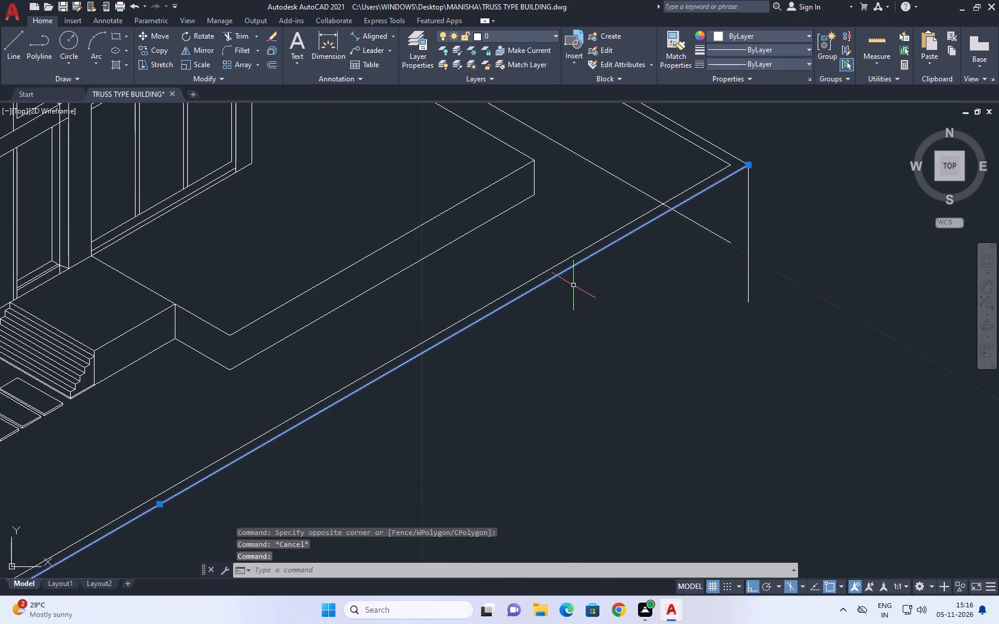
{"action": "key", "text": "c"}
{"action": "key", "text": "o"}
{"action": "key", "text": "space"}
{"action": "left_click_drag", "start_coordinate": [573, 289], "coordinate": [580, 305]}
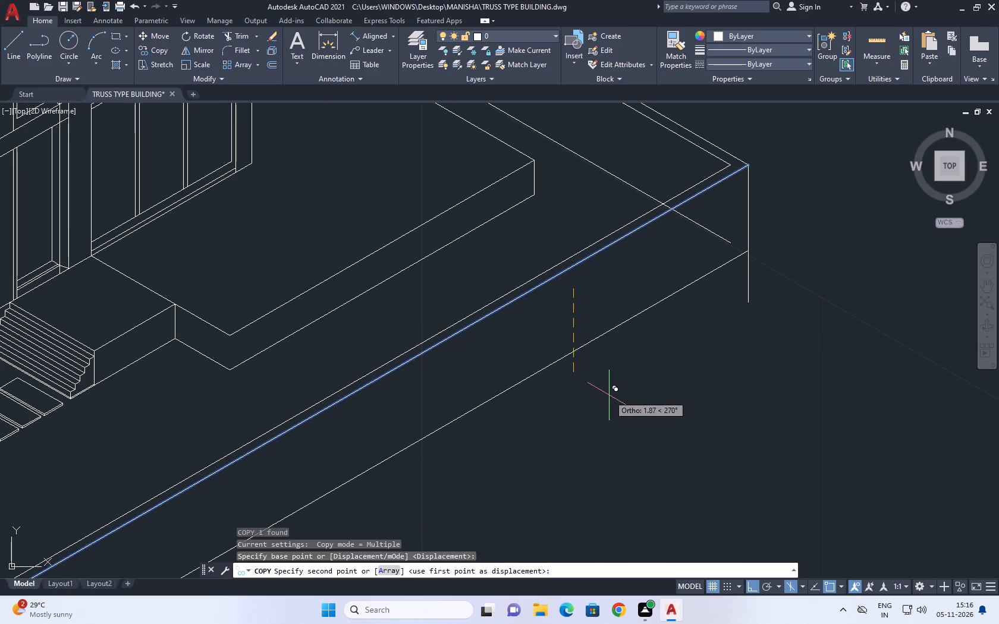
{"action": "key", "text": "1"}
{"action": "type", "text": ".7"}
{"action": "key", "text": "Return"}
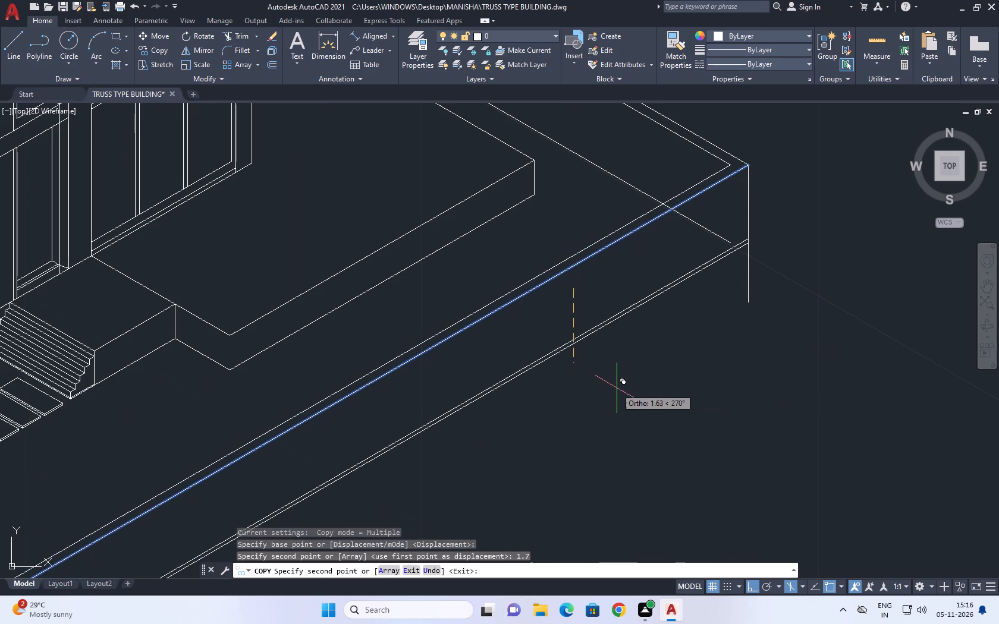
{"action": "key", "text": "space"}
Trim the lower copy of the short boundary's inner line where it crosses and passes beyond the front boundary lines.
{"action": "scroll", "coordinate": [624, 319], "scroll_direction": "down", "scroll_amount": 3}
{"action": "key", "text": "t"}
{"action": "key", "text": "r"}
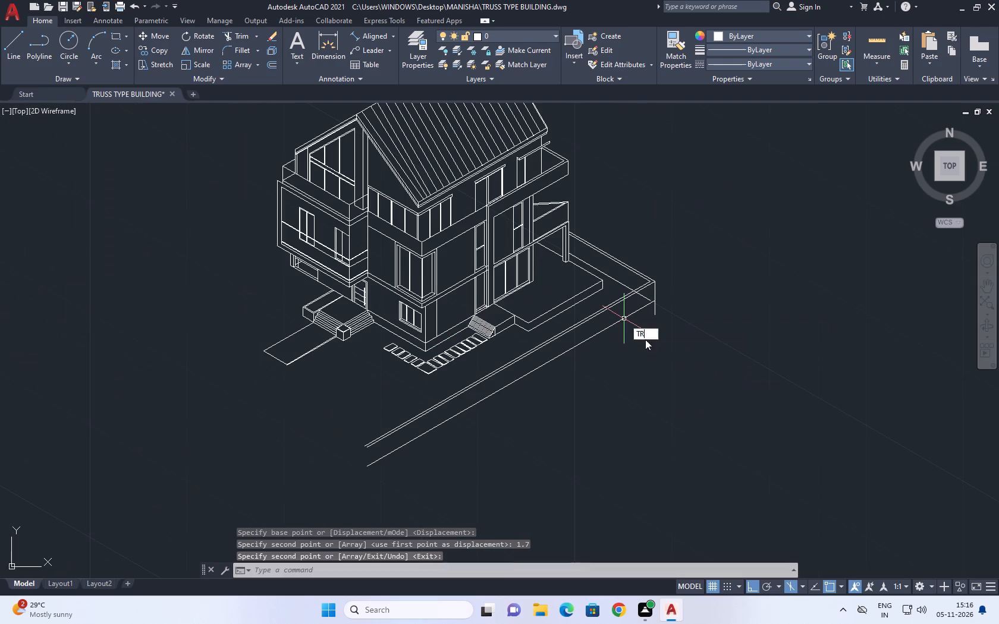
{"action": "key", "text": "space"}
{"action": "scroll", "coordinate": [646, 289], "scroll_direction": "up", "scroll_amount": 2}
{"action": "left_click", "coordinate": [636, 310]}
{"action": "scroll", "coordinate": [615, 298], "scroll_direction": "up", "scroll_amount": 3}
{"action": "left_click", "coordinate": [617, 292]}
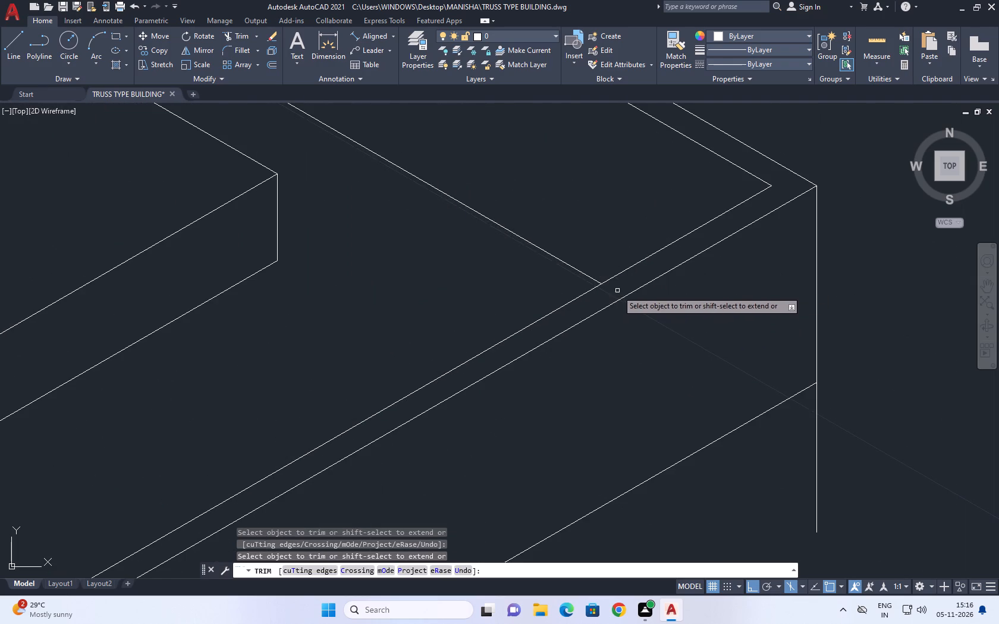
{"action": "scroll", "coordinate": [651, 289], "scroll_direction": "down", "scroll_amount": 3}
{"action": "key", "text": "space"}
Fillet the front boundary's new bottom line with the vertical corner edge at zero radius to close the corner.
{"action": "middle_click_drag", "start_coordinate": [635, 317], "coordinate": [645, 333]}
{"action": "key", "text": "f"}
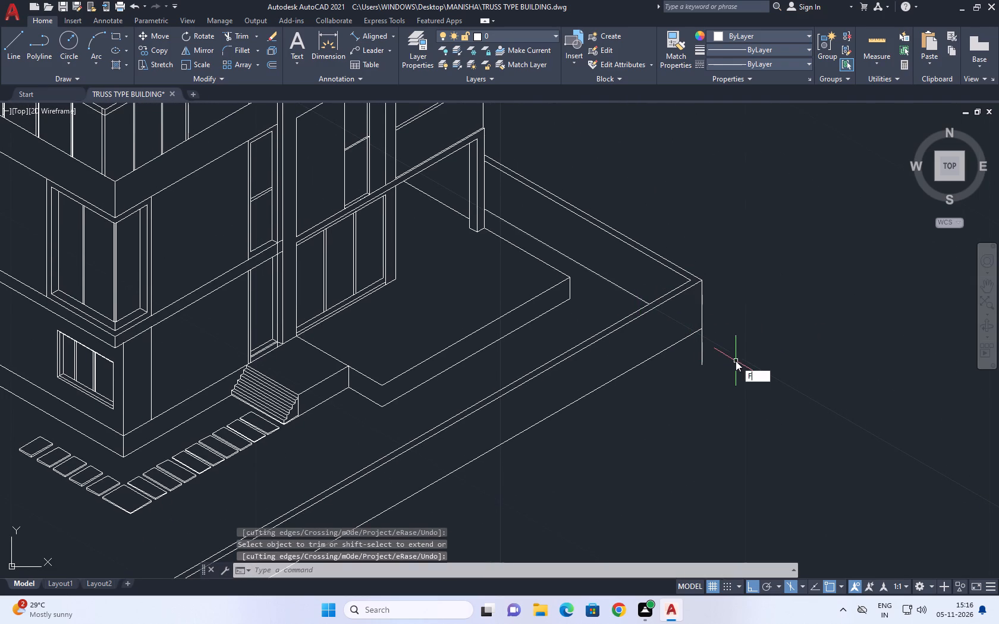
{"action": "key", "text": "space"}
{"action": "left_click", "coordinate": [687, 336]}
{"action": "left_click", "coordinate": [702, 317]}
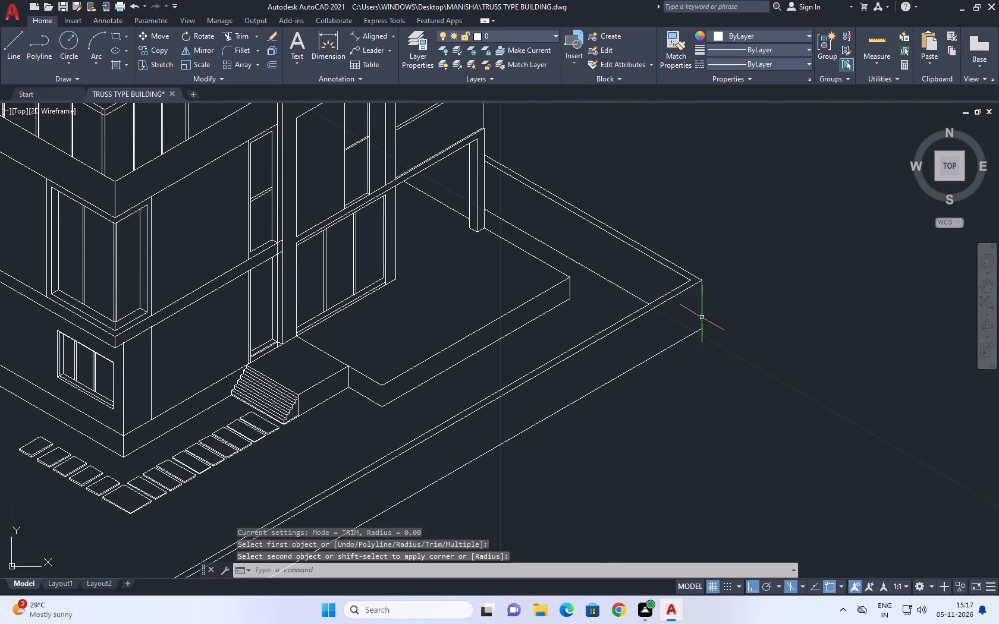
Draw a line about 14 units long at 210° from the ground-floor wall's outer vertical edge below the overhanging room, on the entrance side.
{"action": "scroll", "coordinate": [712, 234], "scroll_direction": "down", "scroll_amount": 1}
{"action": "middle_click_drag", "start_coordinate": [598, 390], "coordinate": [667, 262]}
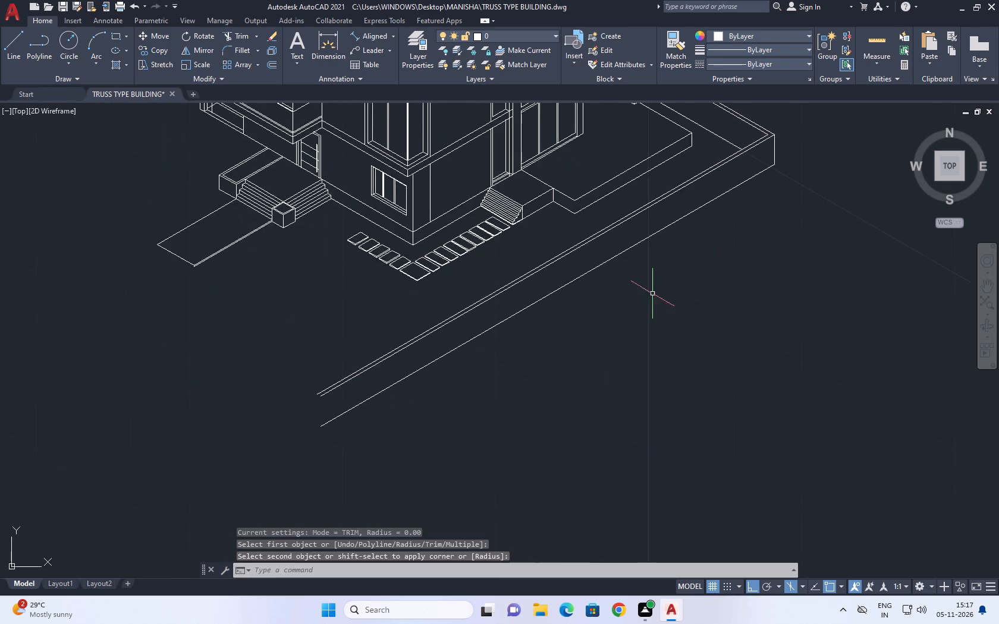
{"action": "middle_click_drag", "start_coordinate": [452, 355], "coordinate": [508, 355]}
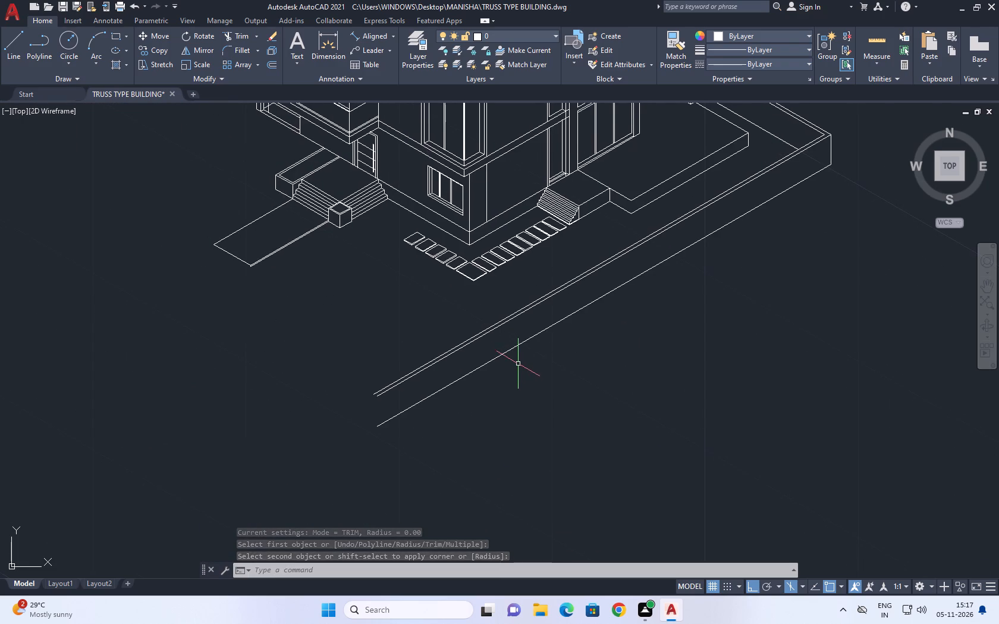
{"action": "middle_click_drag", "start_coordinate": [518, 379], "coordinate": [609, 466]}
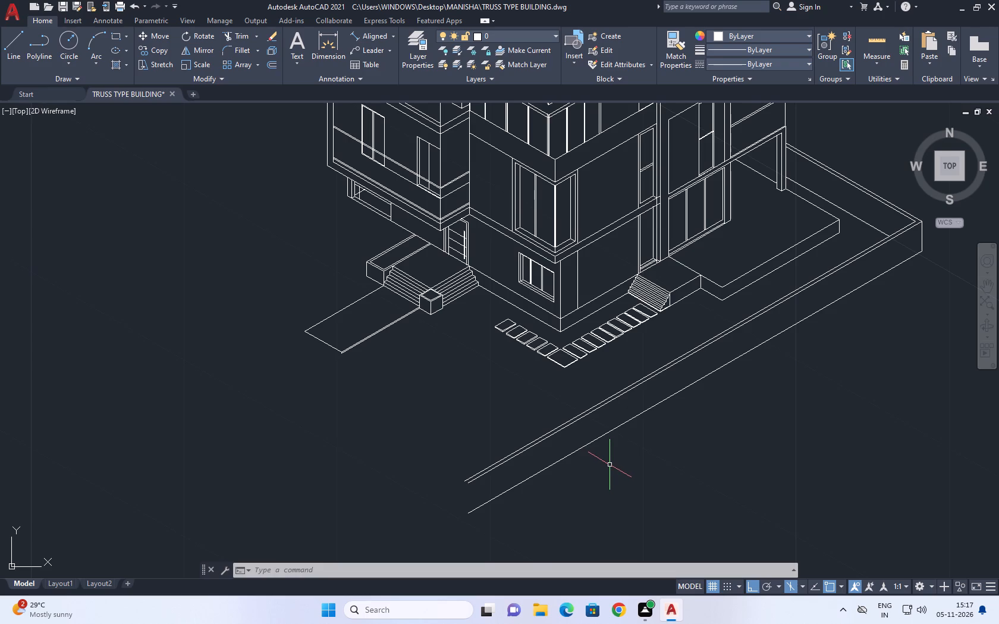
{"action": "middle_click_drag", "start_coordinate": [494, 340], "coordinate": [571, 399]}
{"action": "scroll", "coordinate": [572, 398], "scroll_direction": "down", "scroll_amount": 1}
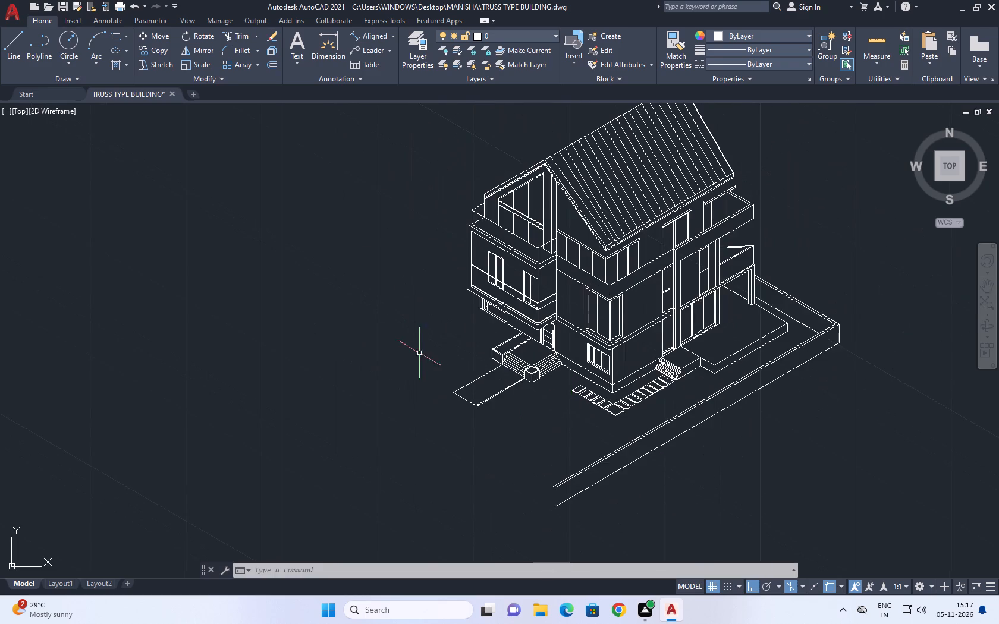
{"action": "middle_click_drag", "start_coordinate": [271, 311], "coordinate": [353, 373]}
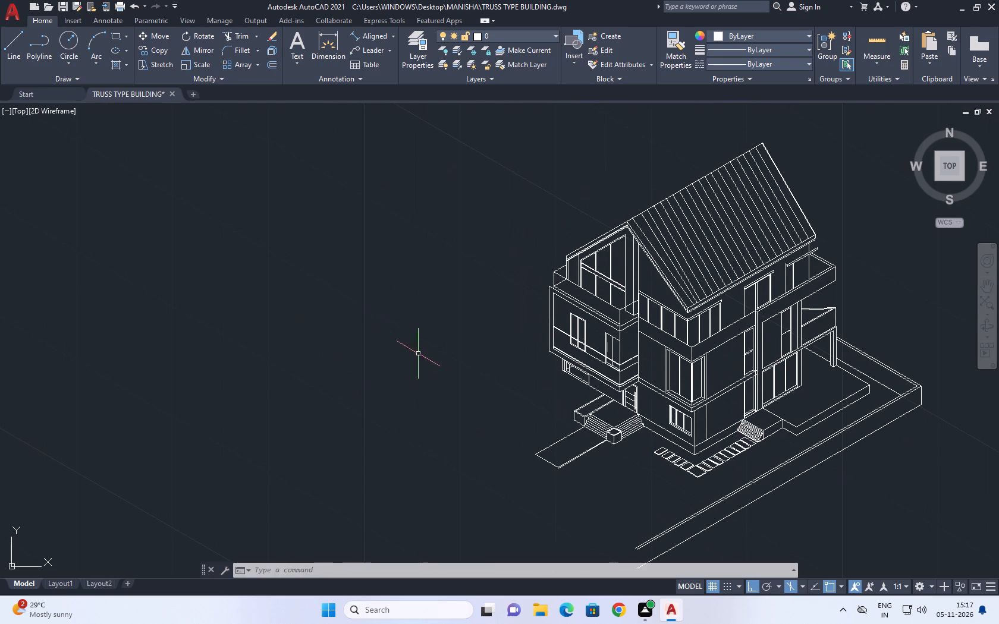
{"action": "middle_click_drag", "start_coordinate": [431, 377], "coordinate": [449, 406]}
{"action": "scroll", "coordinate": [568, 414], "scroll_direction": "up", "scroll_amount": 1}
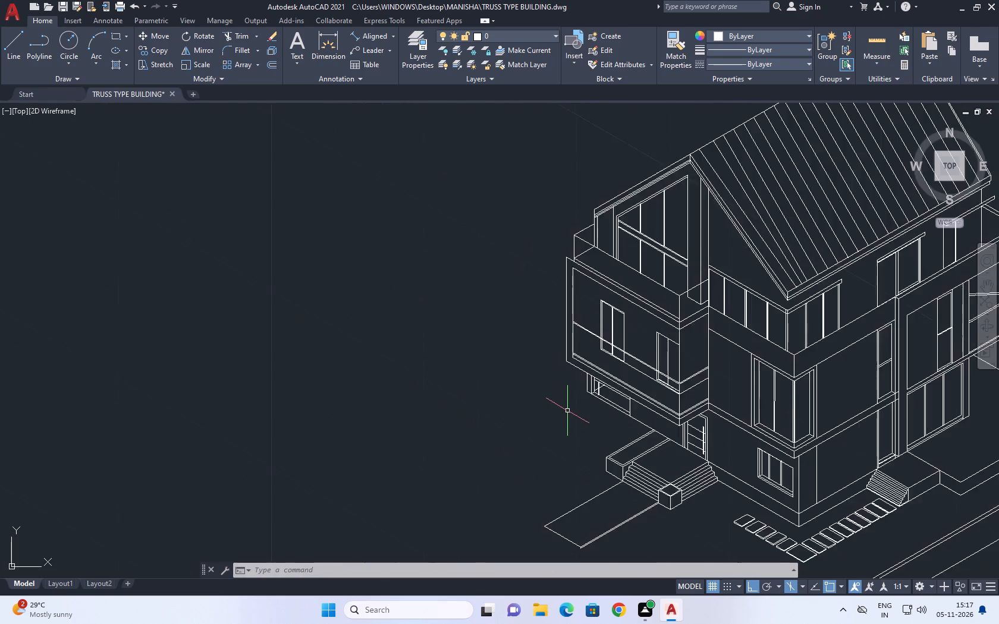
{"action": "scroll", "coordinate": [569, 405], "scroll_direction": "up", "scroll_amount": 1}
{"action": "middle_click_drag", "start_coordinate": [568, 402], "coordinate": [592, 357]}
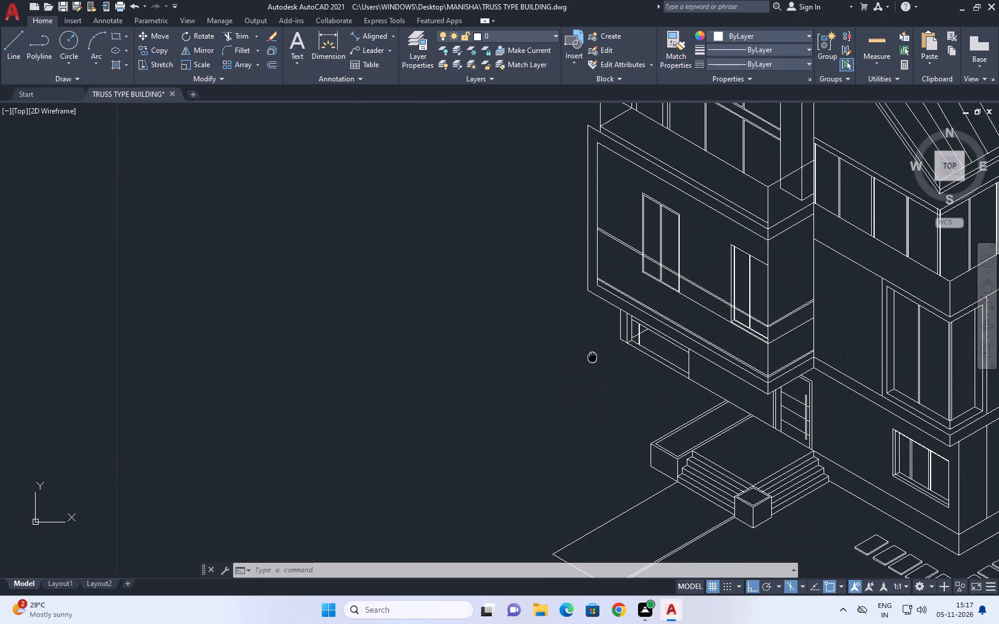
{"action": "middle_click_drag", "start_coordinate": [592, 357], "coordinate": [593, 357]}
{"action": "scroll", "coordinate": [629, 343], "scroll_direction": "up", "scroll_amount": 1}
{"action": "key", "text": "l"}
{"action": "key", "text": "space"}
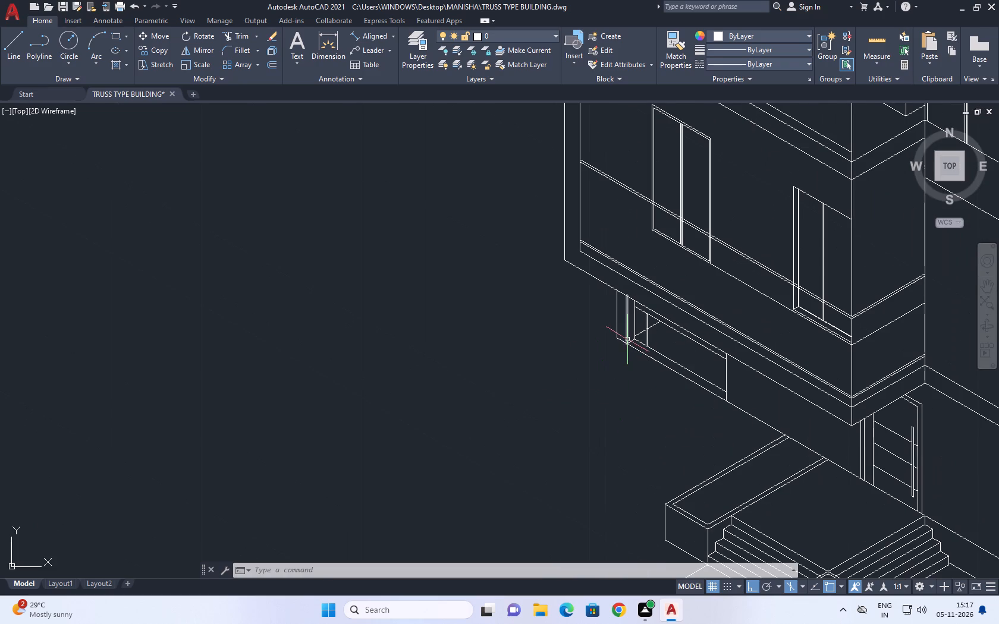
{"action": "left_click", "coordinate": [614, 312]}
{"action": "scroll", "coordinate": [557, 330], "scroll_direction": "down", "scroll_amount": 3}
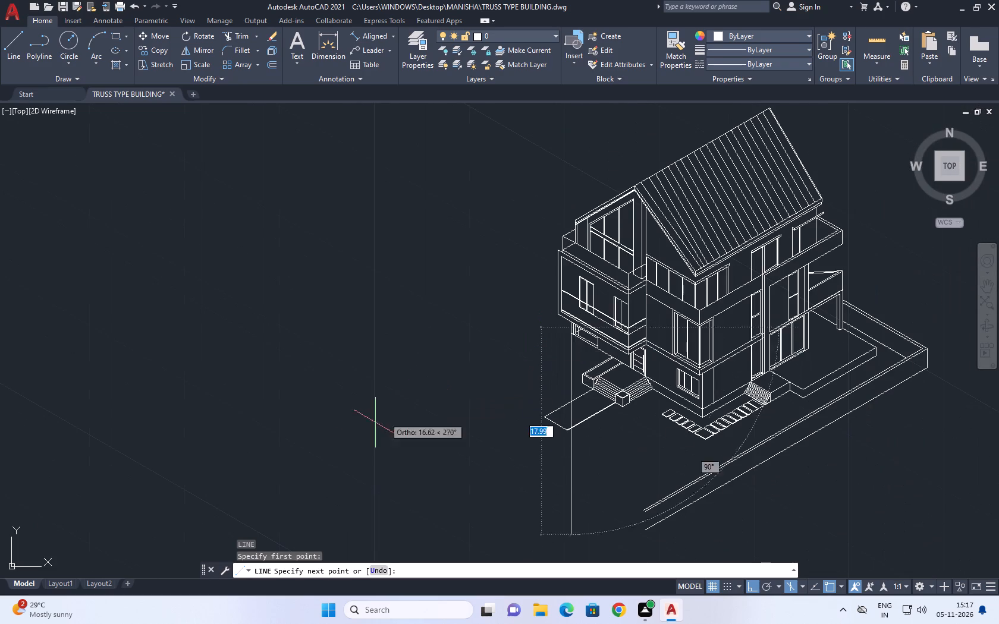
{"action": "key", "text": "F5"}
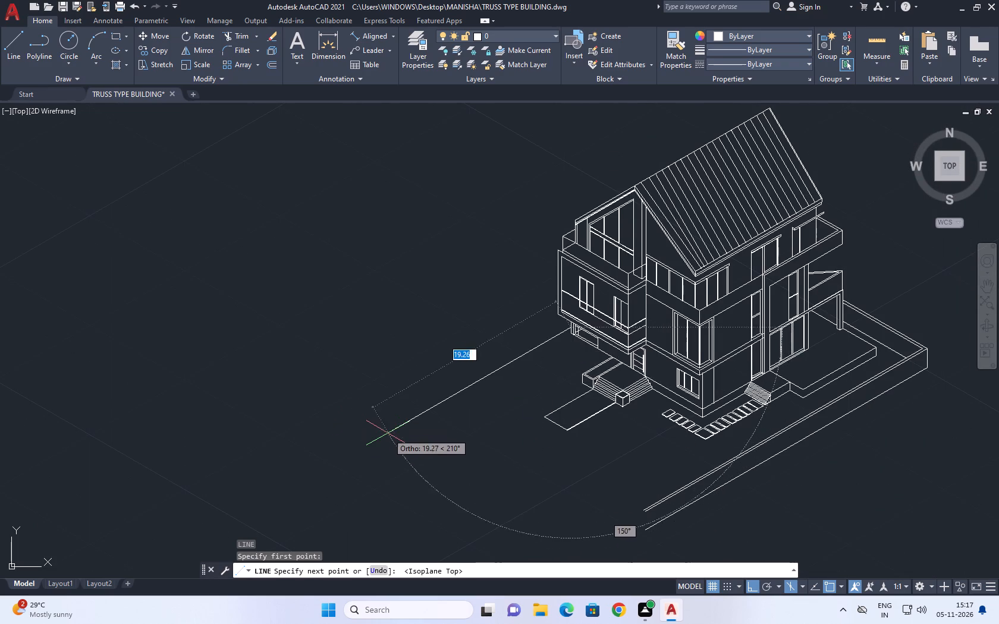
{"action": "middle_click_drag", "start_coordinate": [388, 434], "coordinate": [418, 416]}
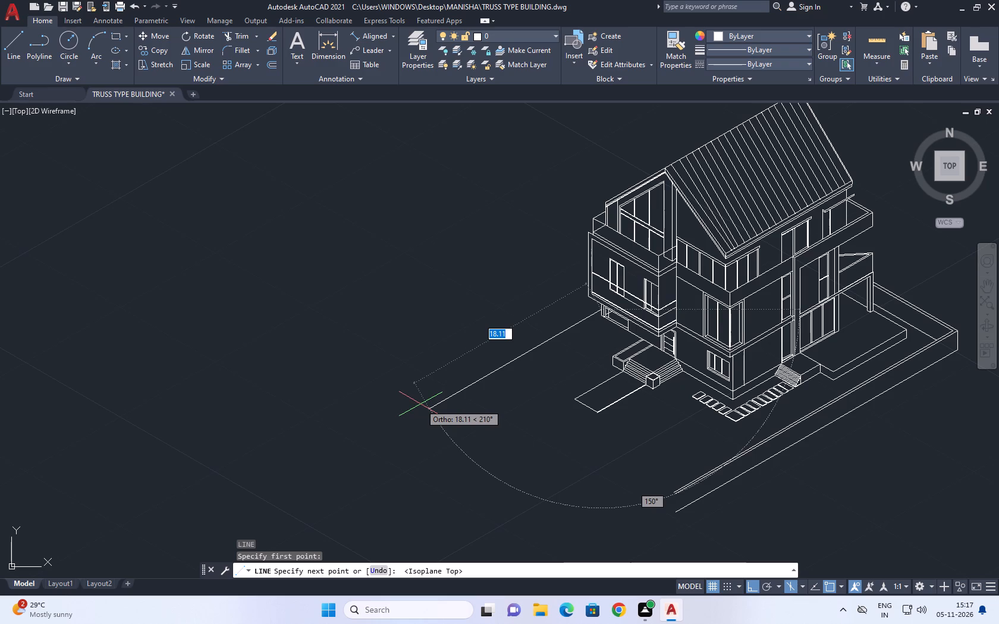
{"action": "left_click", "coordinate": [453, 379]}
{"action": "key", "text": "space"}
Copy the new entrance-side boundary line 0.226 units at 150° from its endpoint on the house wall.
{"action": "scroll", "coordinate": [572, 335], "scroll_direction": "up", "scroll_amount": 1}
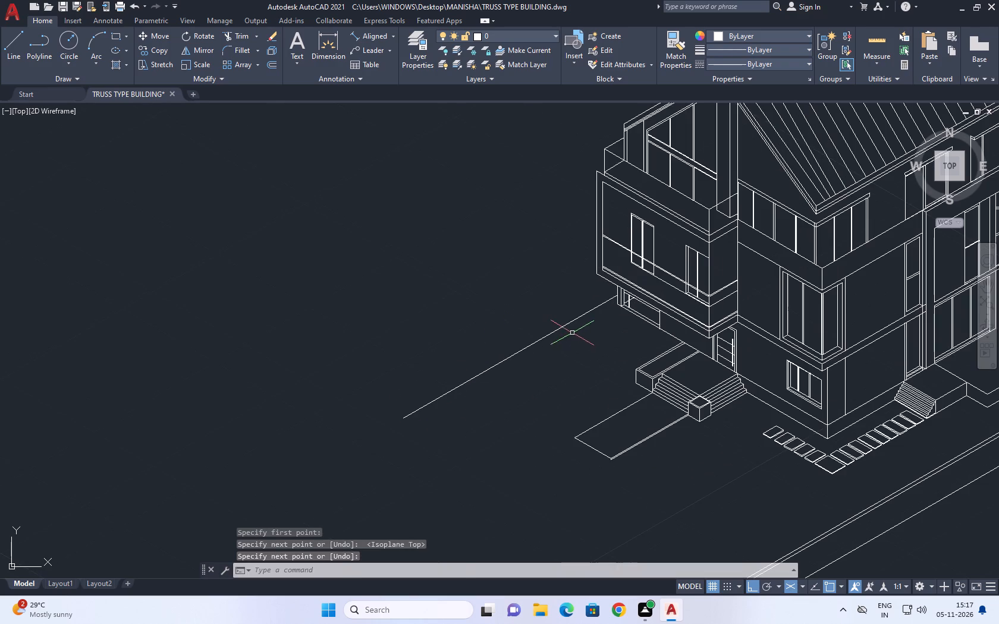
{"action": "left_click", "coordinate": [573, 335]}
{"action": "left_click", "coordinate": [545, 307]}
{"action": "scroll", "coordinate": [574, 321], "scroll_direction": "up", "scroll_amount": 1}
{"action": "middle_click_drag", "start_coordinate": [570, 336], "coordinate": [467, 346]}
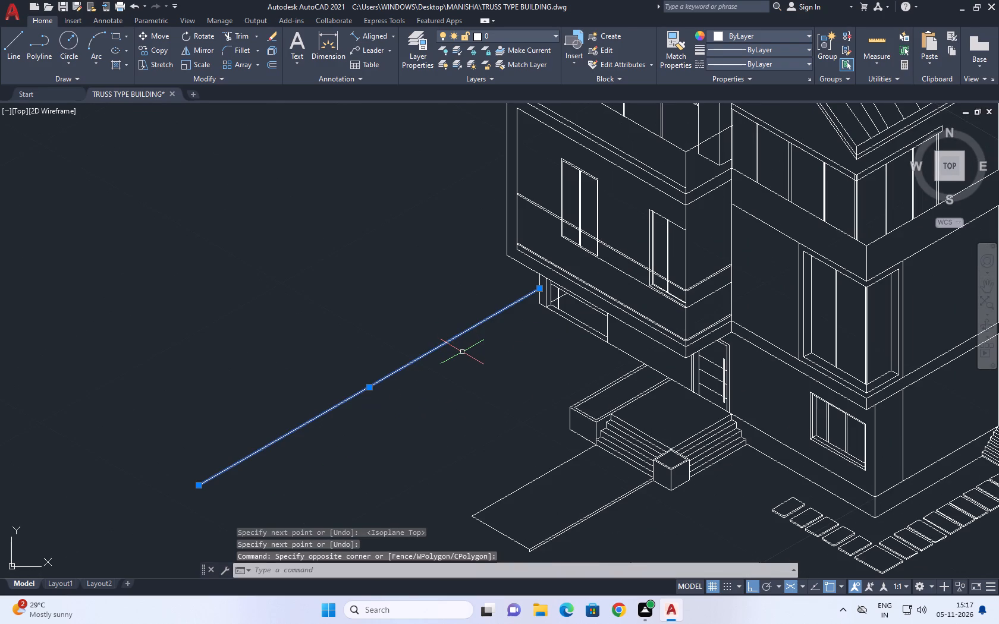
{"action": "middle_click_drag", "start_coordinate": [513, 330], "coordinate": [516, 343]}
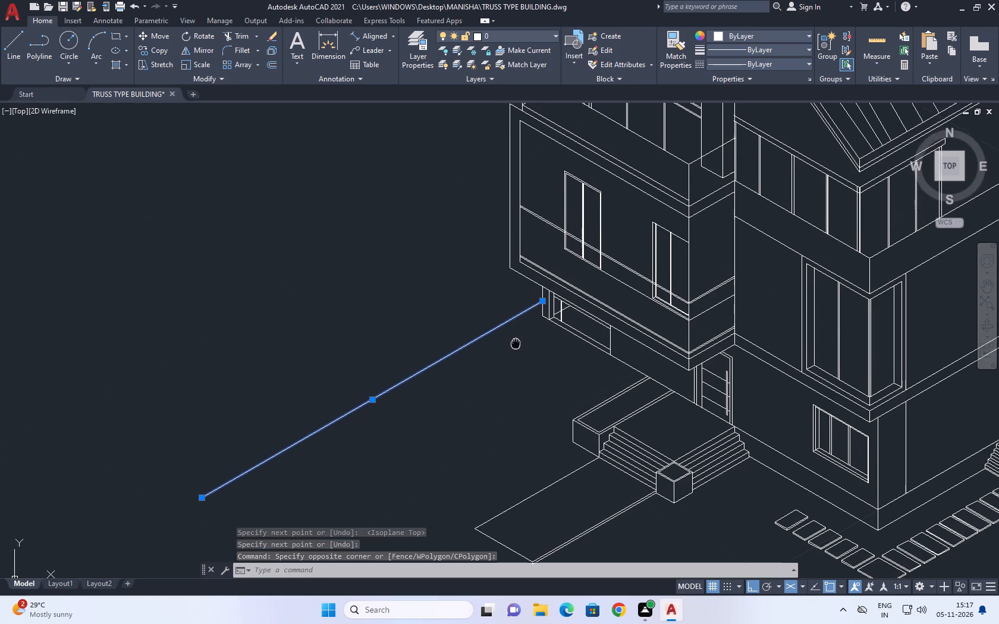
{"action": "middle_click_drag", "start_coordinate": [516, 343], "coordinate": [516, 345]}
{"action": "scroll", "coordinate": [495, 326], "scroll_direction": "down", "scroll_amount": 1}
{"action": "middle_click_drag", "start_coordinate": [516, 343], "coordinate": [527, 367]}
{"action": "middle_click_drag", "start_coordinate": [524, 352], "coordinate": [519, 351]}
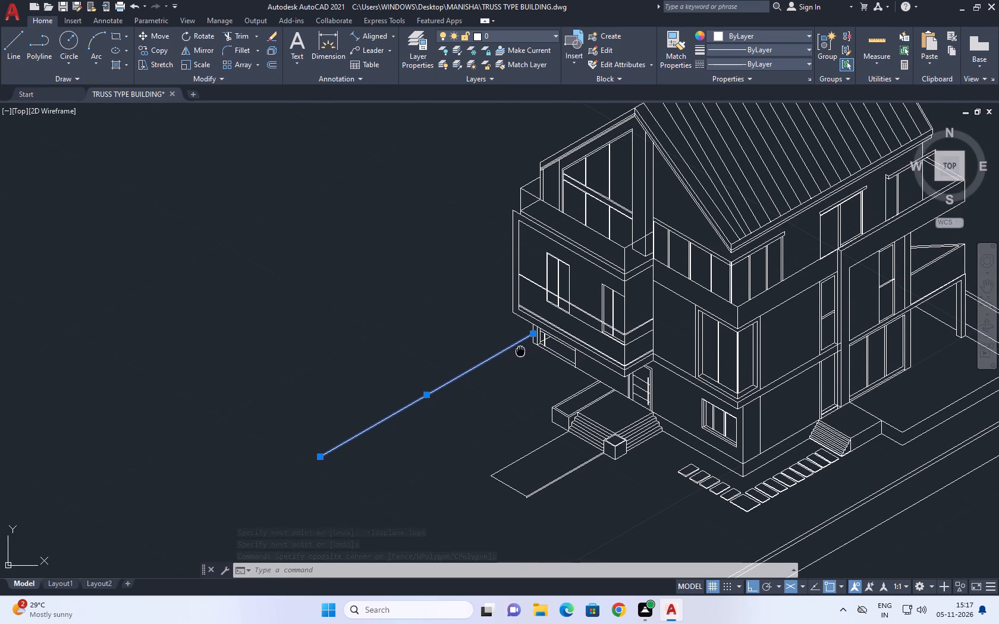
{"action": "middle_click_drag", "start_coordinate": [519, 351], "coordinate": [514, 336]}
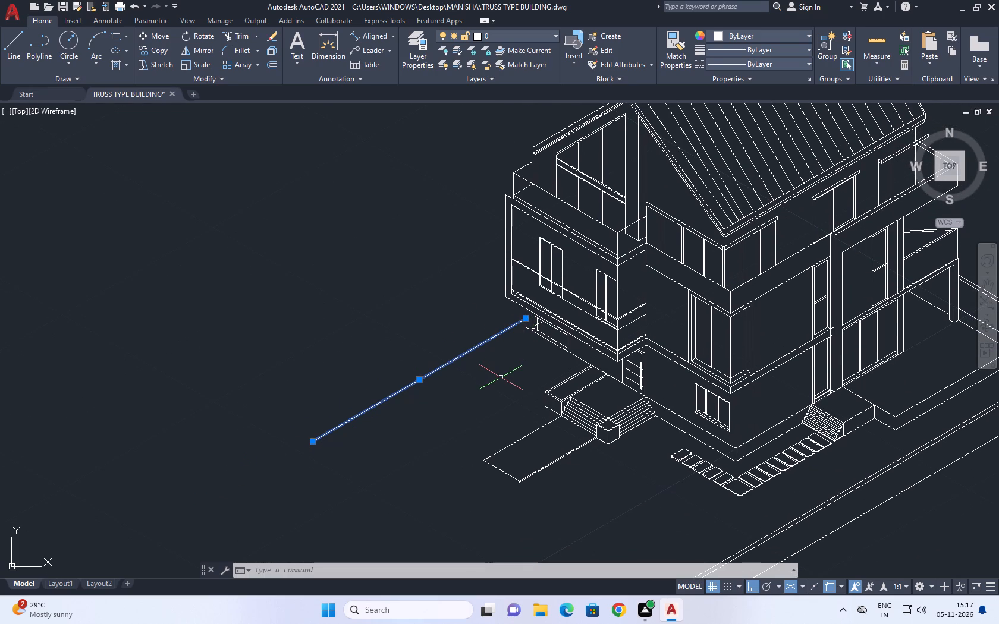
{"action": "key", "text": "c"}
{"action": "key", "text": "o"}
{"action": "key", "text": "space"}
{"action": "scroll", "coordinate": [518, 350], "scroll_direction": "up", "scroll_amount": 3}
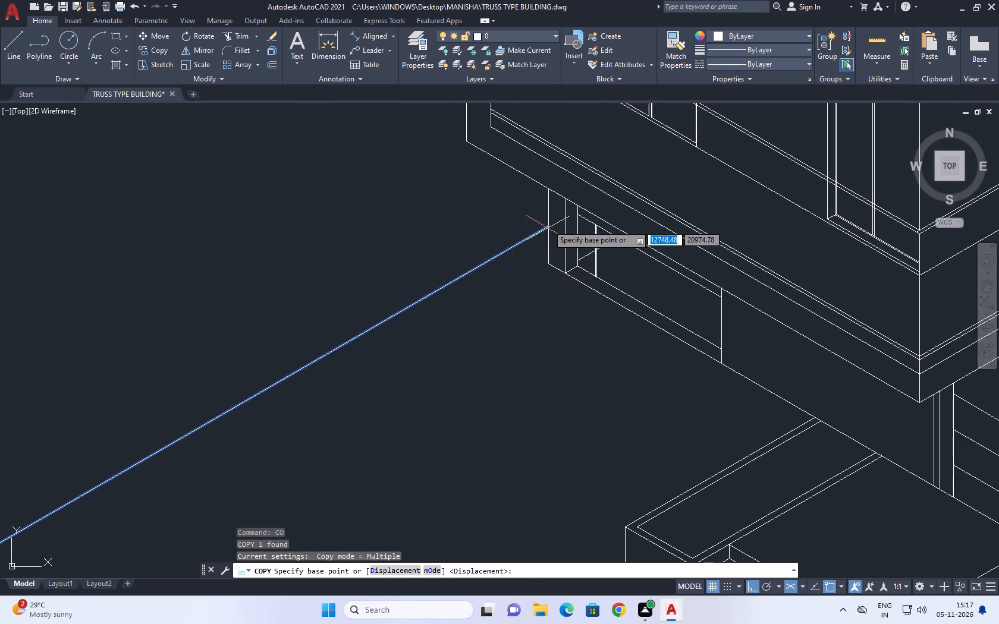
{"action": "left_click", "coordinate": [548, 225]}
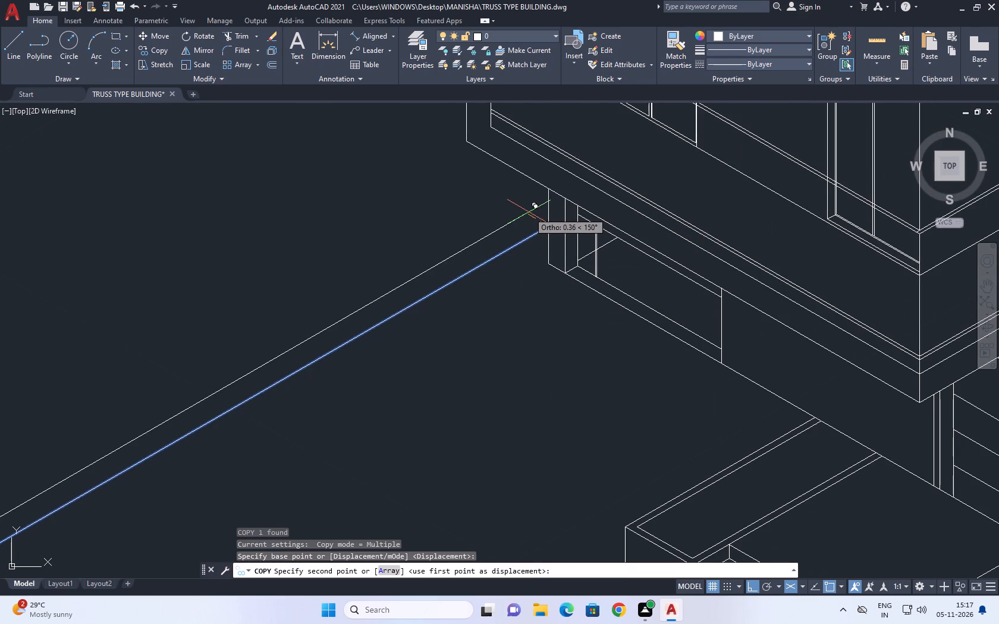
{"action": "type", "text": "0."}
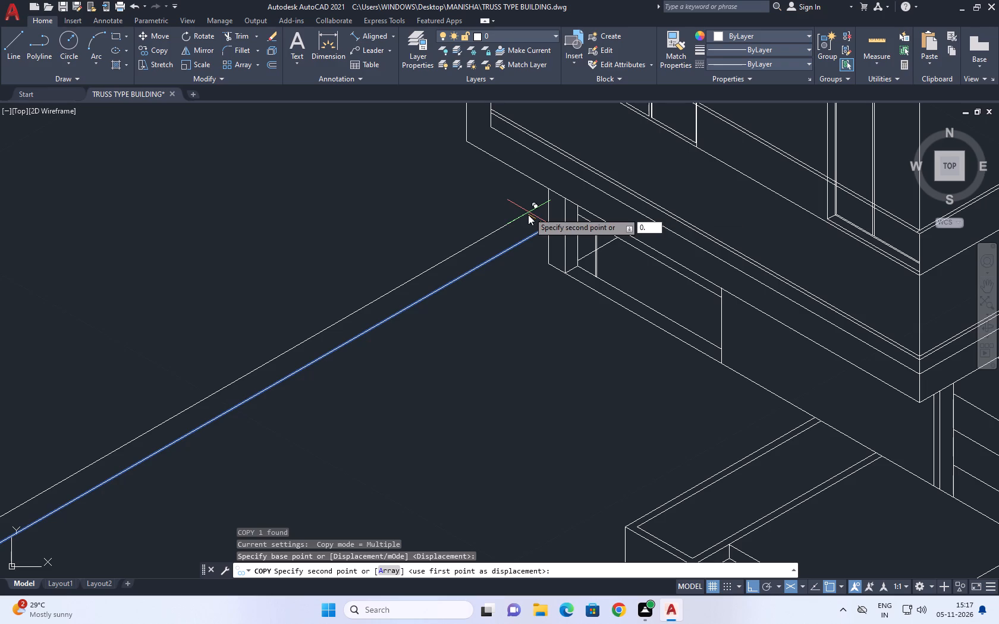
{"action": "type", "text": "22"}
{"action": "key", "text": "6"}
{"action": "key", "text": "Return"}
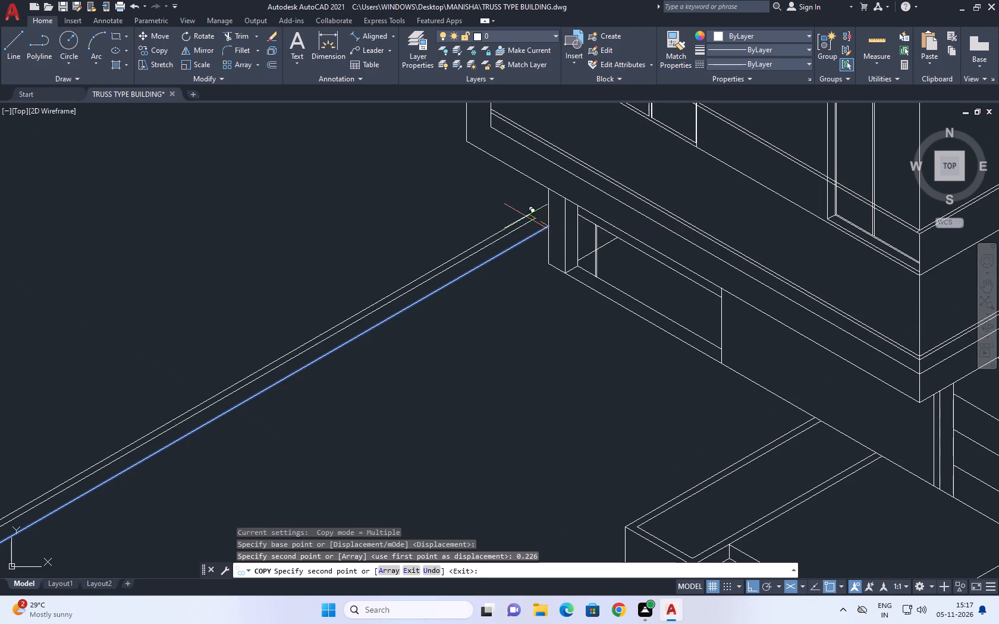
Extend the entrance-side boundary's outer line so that it meets the ground-floor wall's vertical edge.
{"action": "key", "text": "space"}
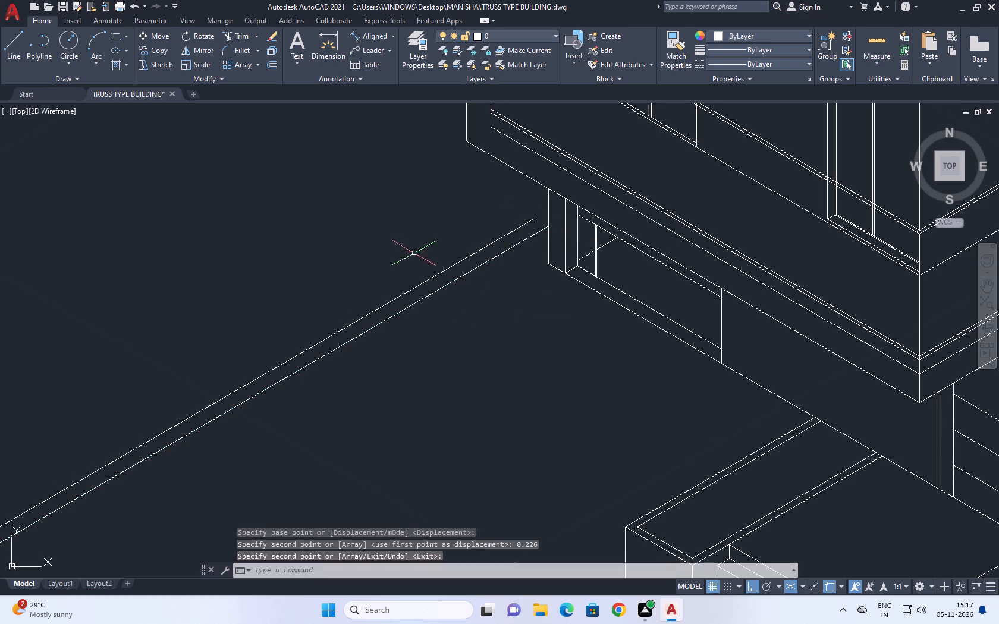
{"action": "middle_click_drag", "start_coordinate": [414, 250], "coordinate": [488, 265]}
{"action": "scroll", "coordinate": [508, 273], "scroll_direction": "down", "scroll_amount": 3}
{"action": "key", "text": "e"}
{"action": "type", "text": "X"}
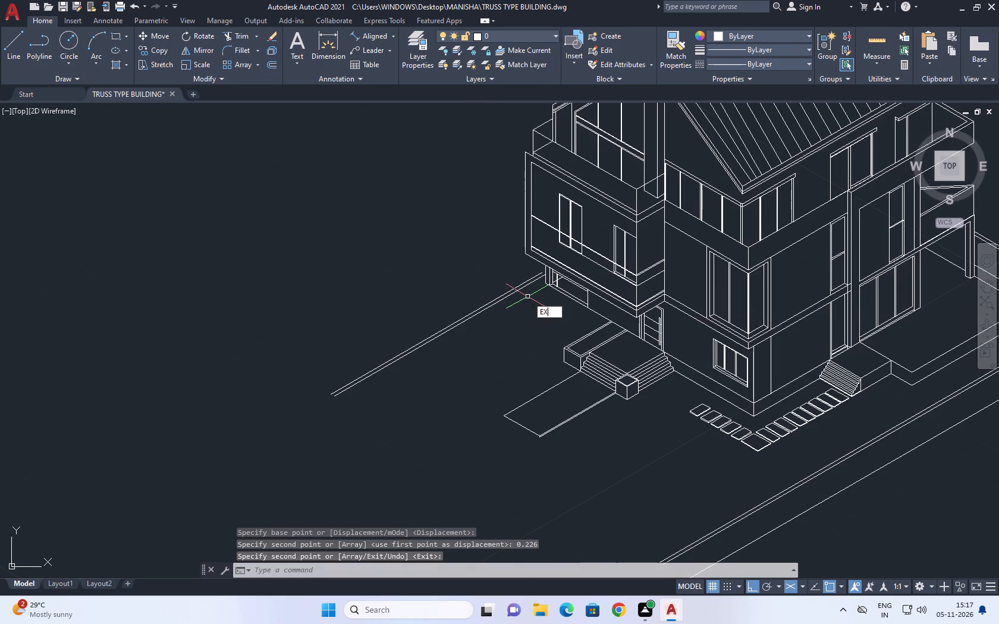
{"action": "key", "text": "space"}
{"action": "scroll", "coordinate": [524, 279], "scroll_direction": "up", "scroll_amount": 3}
{"action": "left_click", "coordinate": [546, 278]}
{"action": "key", "text": "space"}
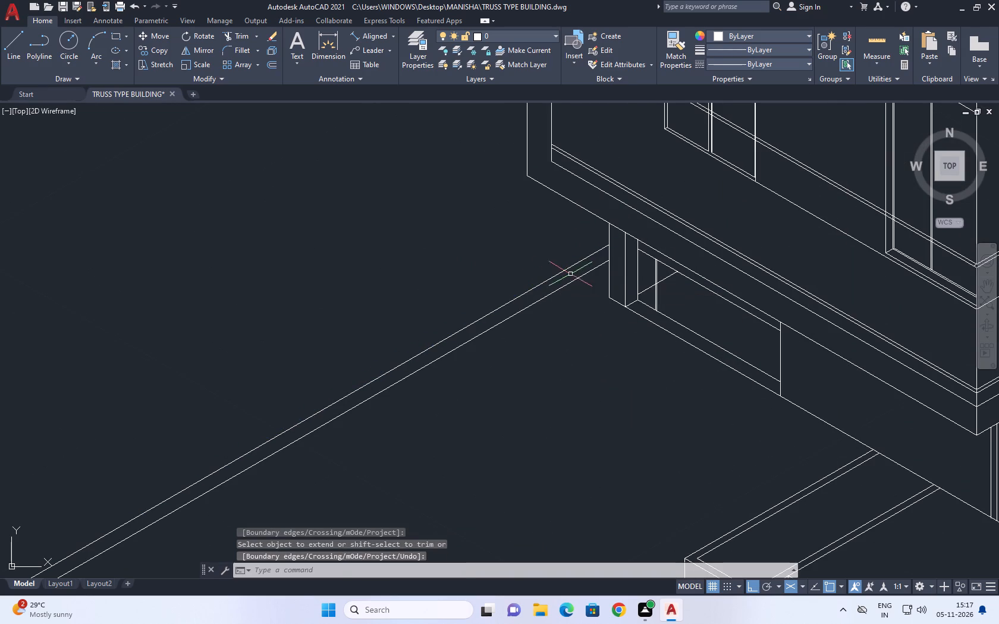
Copy the entrance-side boundary's inner line 1.7 units straight down at 270° from its endpoint on the house wall.
{"action": "left_click", "coordinate": [574, 276]}
{"action": "left_click", "coordinate": [566, 294]}
{"action": "middle_click_drag", "start_coordinate": [557, 315], "coordinate": [513, 218]}
{"action": "key", "text": "c"}
{"action": "key", "text": "o"}
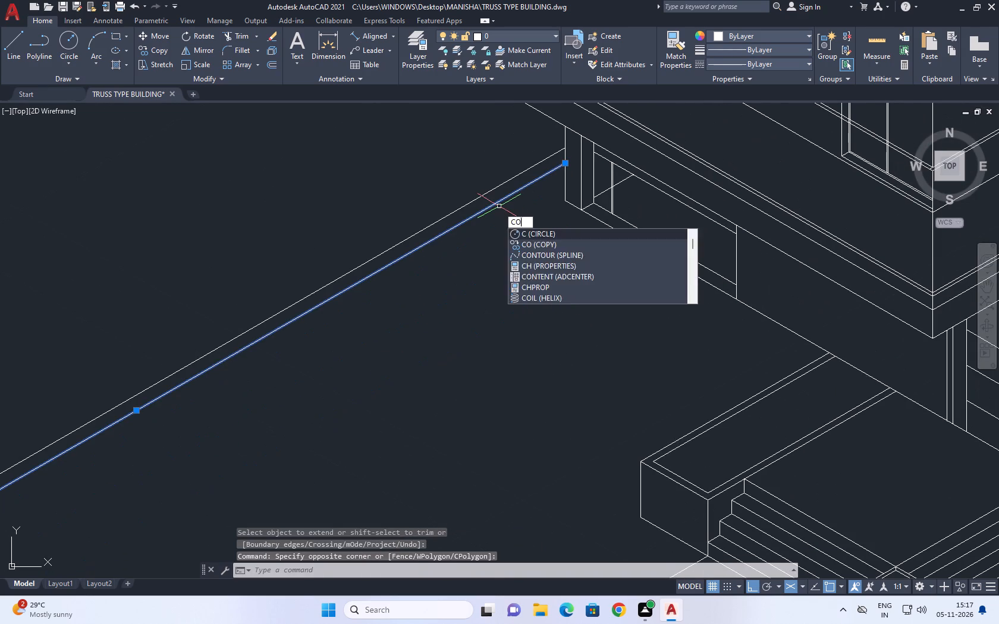
{"action": "key", "text": "space"}
{"action": "left_click", "coordinate": [567, 166]}
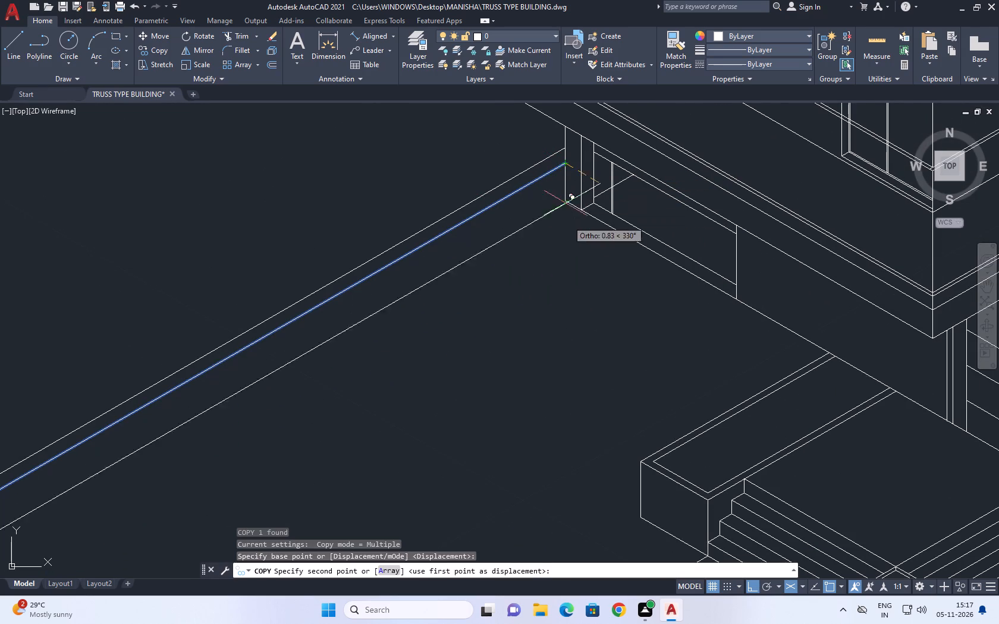
{"action": "key", "text": "F5"}
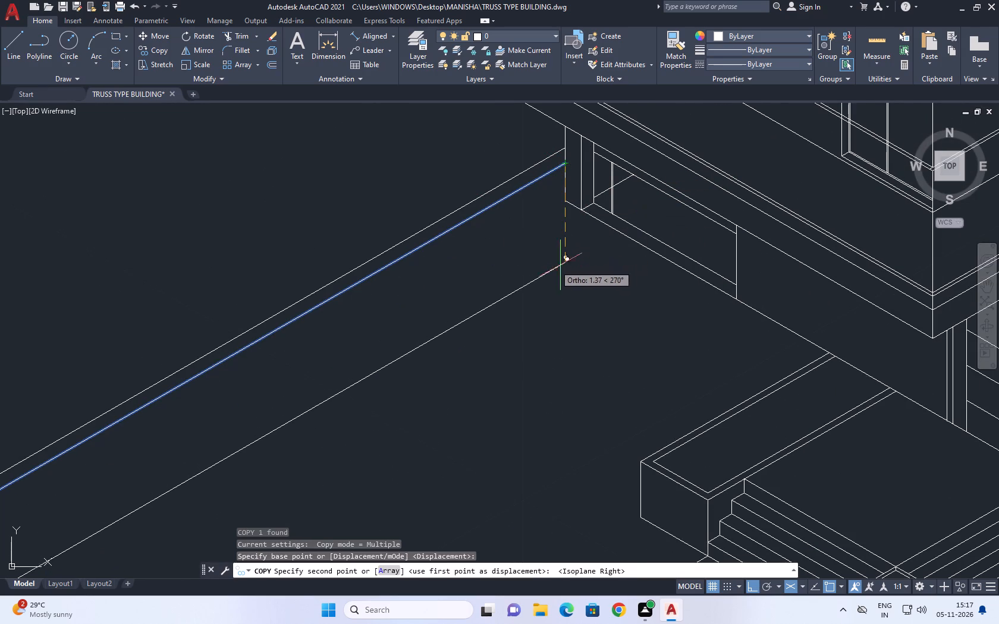
{"action": "key", "text": "1"}
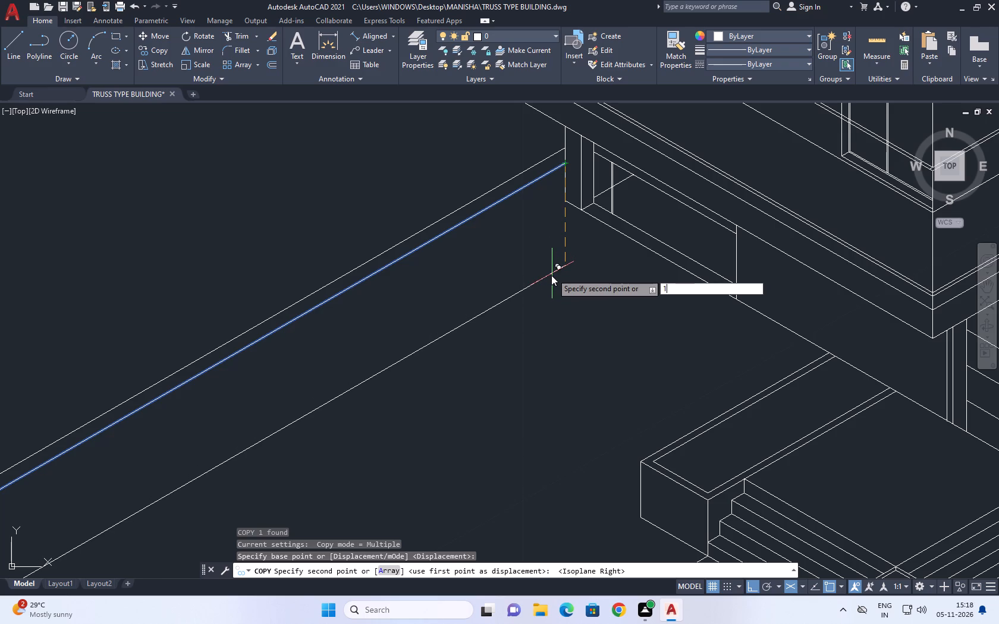
{"action": "key", "text": "period"}
{"action": "key", "text": "7"}
{"action": "key", "text": "Return"}
{"action": "scroll", "coordinate": [551, 284], "scroll_direction": "down", "scroll_amount": 3}
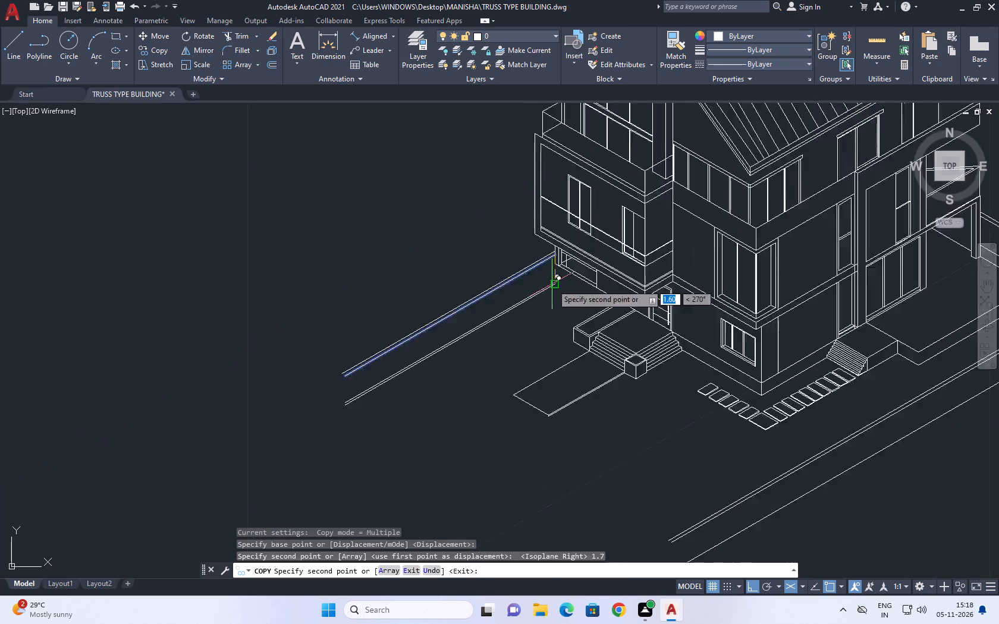
{"action": "scroll", "coordinate": [552, 284], "scroll_direction": "down", "scroll_amount": 2}
{"action": "key", "text": "space"}
Extend the ground-floor wall's outer vertical edge down to the entrance-side boundary's new bottom line.
{"action": "scroll", "coordinate": [461, 294], "scroll_direction": "up", "scroll_amount": 2}
{"action": "middle_click_drag", "start_coordinate": [602, 339], "coordinate": [608, 352]}
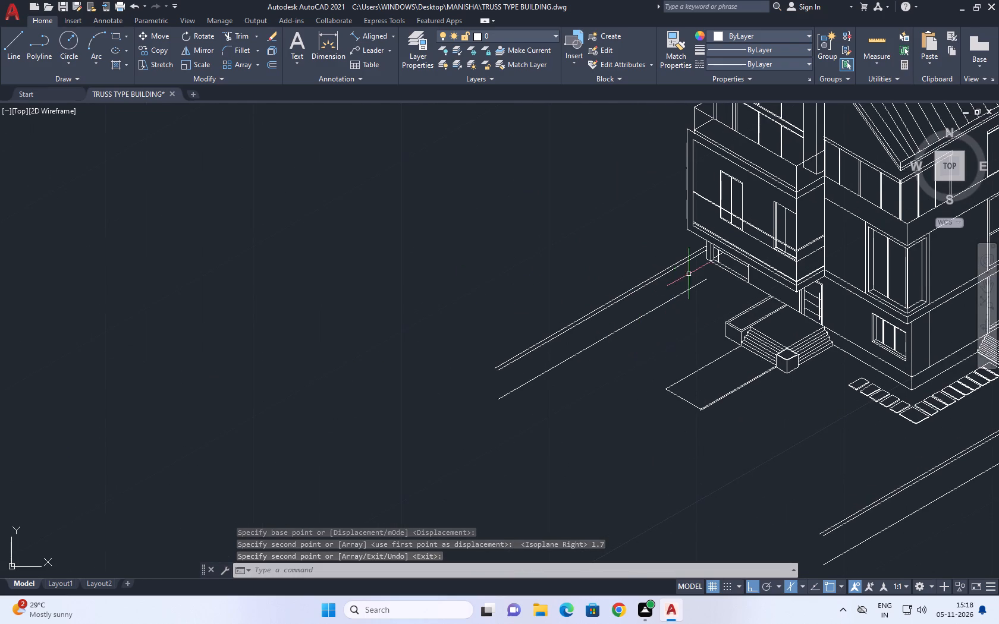
{"action": "scroll", "coordinate": [690, 272], "scroll_direction": "up", "scroll_amount": 2}
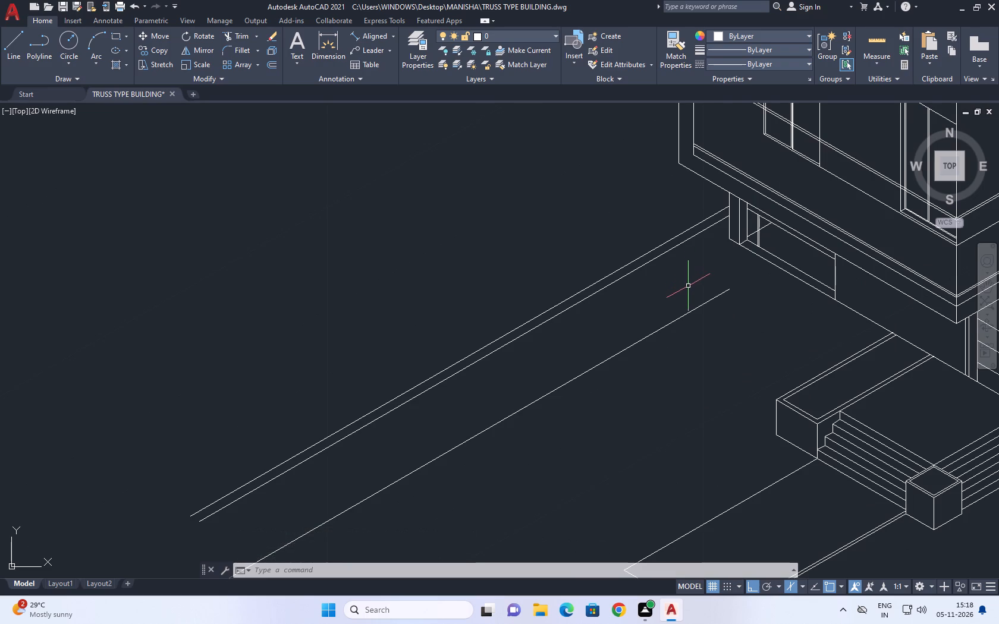
{"action": "middle_click_drag", "start_coordinate": [728, 258], "coordinate": [744, 304]}
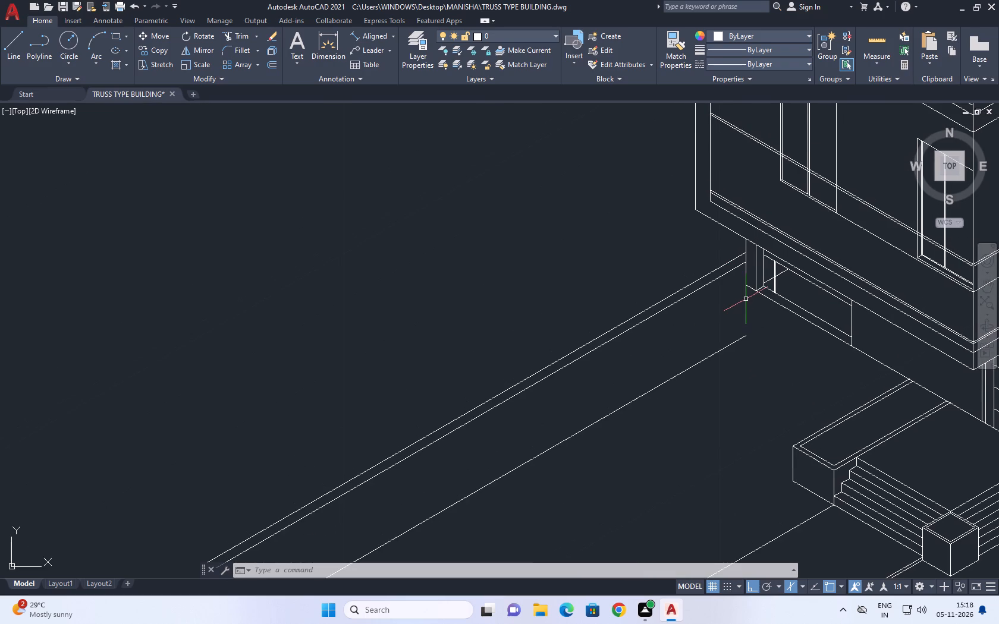
{"action": "type", "text": "EX"}
{"action": "key", "text": "space"}
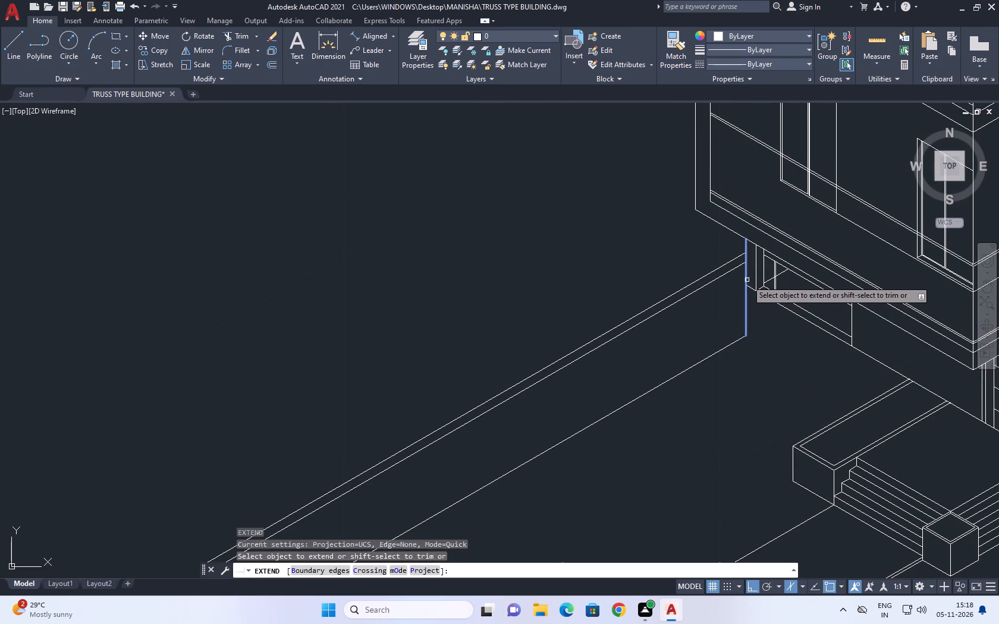
{"action": "left_click", "coordinate": [748, 281]}
{"action": "left_click", "coordinate": [739, 285]}
{"action": "key", "text": "space"}
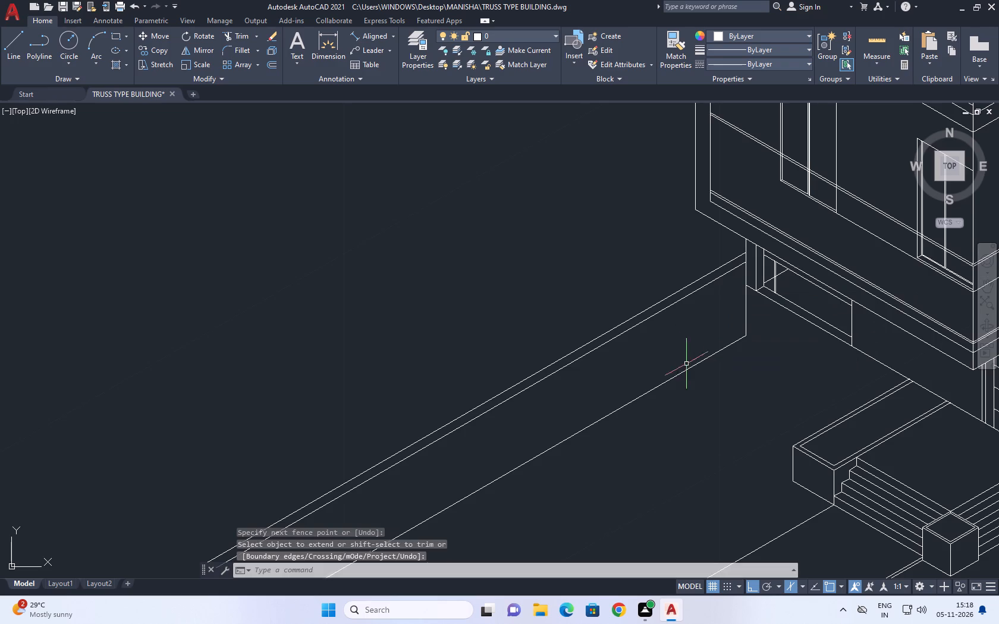
Examine the entrance-side boundary where it meets the house and the open ends of both boundary walls.
{"action": "scroll", "coordinate": [692, 365], "scroll_direction": "down", "scroll_amount": 2}
{"action": "middle_click_drag", "start_coordinate": [783, 387], "coordinate": [742, 383]}
{"action": "scroll", "coordinate": [687, 337], "scroll_direction": "up", "scroll_amount": 1}
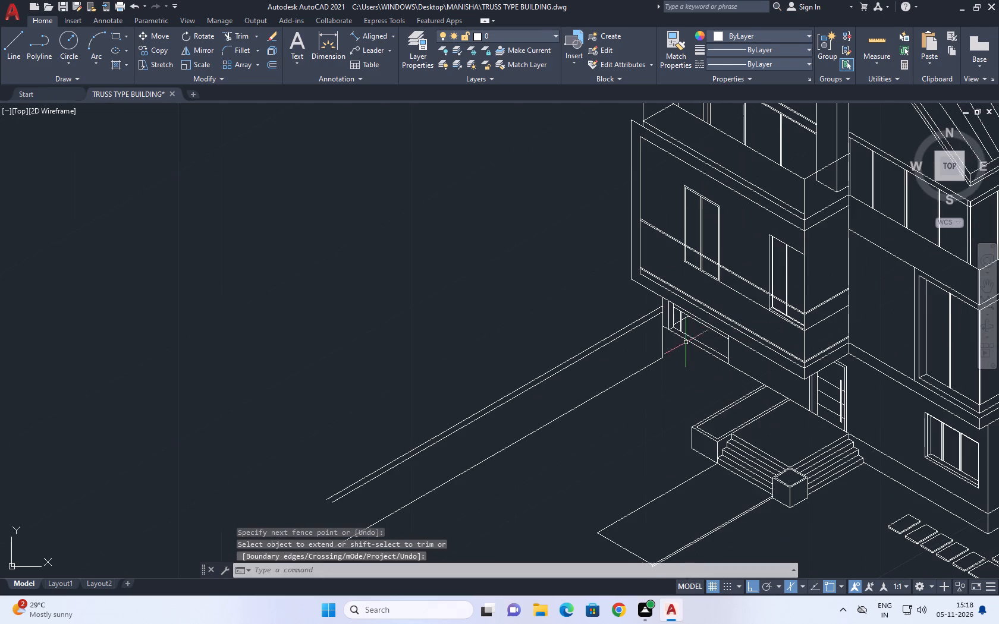
{"action": "middle_click_drag", "start_coordinate": [694, 401], "coordinate": [702, 424]}
{"action": "scroll", "coordinate": [696, 405], "scroll_direction": "up", "scroll_amount": 1}
{"action": "scroll", "coordinate": [752, 382], "scroll_direction": "down", "scroll_amount": 1}
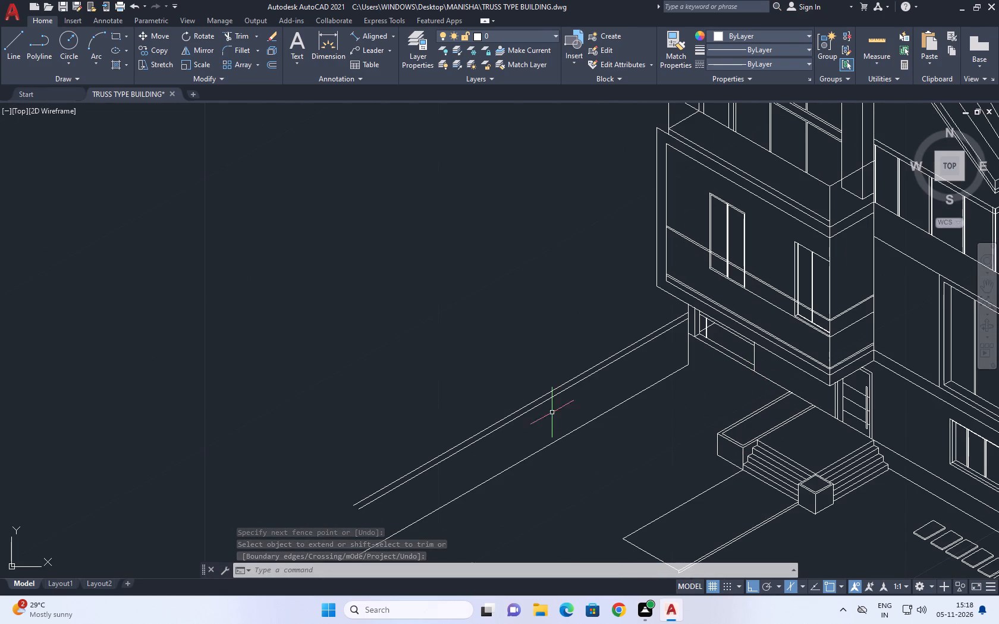
{"action": "scroll", "coordinate": [782, 398], "scroll_direction": "up", "scroll_amount": 2}
{"action": "middle_click_drag", "start_coordinate": [743, 350], "coordinate": [758, 385]}
{"action": "scroll", "coordinate": [753, 389], "scroll_direction": "down", "scroll_amount": 1}
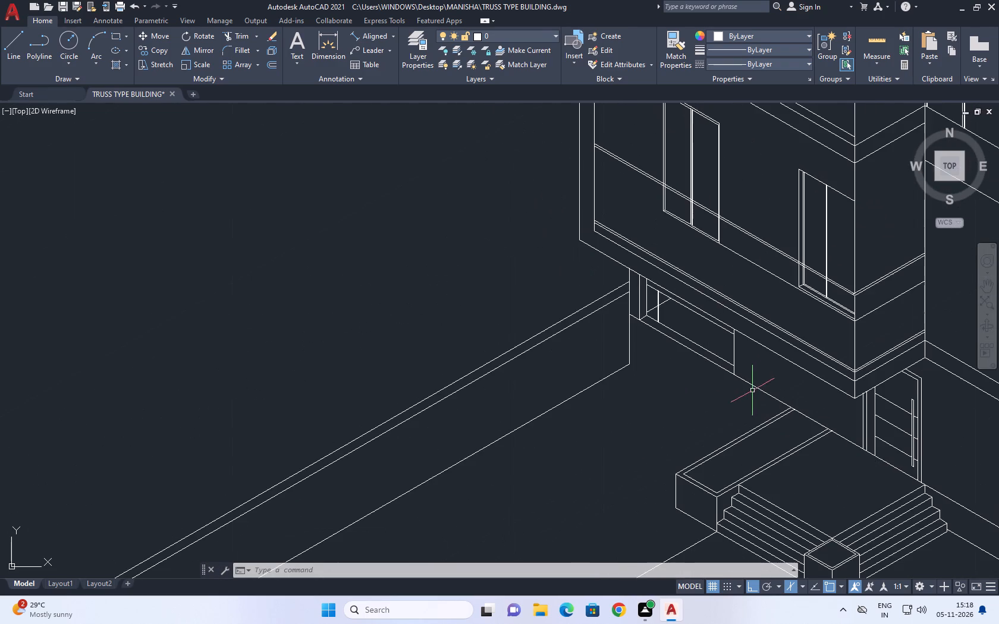
{"action": "middle_click_drag", "start_coordinate": [633, 441], "coordinate": [702, 364]}
{"action": "scroll", "coordinate": [686, 304], "scroll_direction": "down", "scroll_amount": 2}
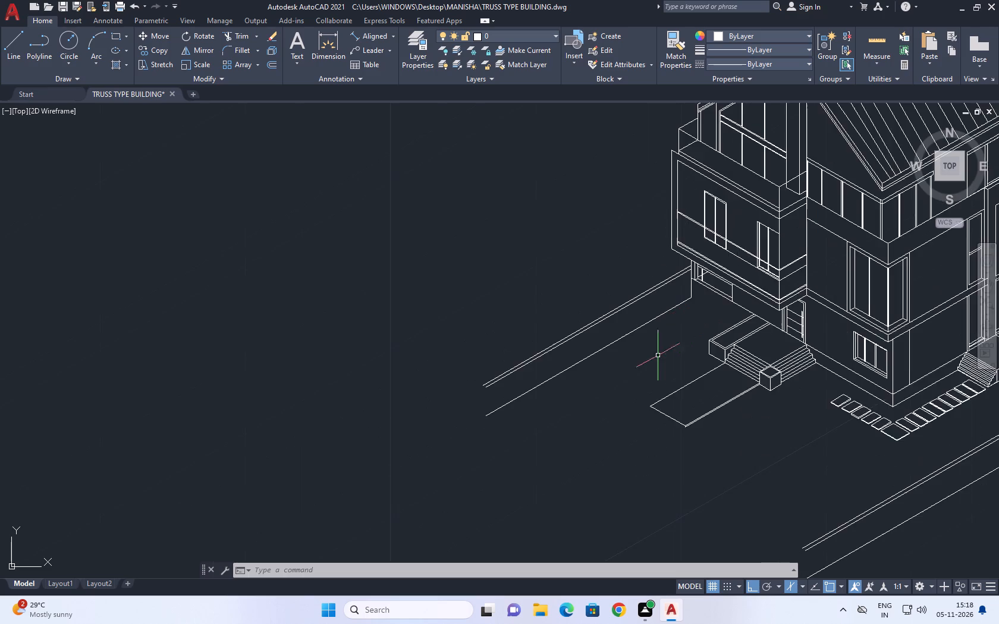
{"action": "middle_click_drag", "start_coordinate": [436, 434], "coordinate": [514, 377]}
{"action": "middle_click_drag", "start_coordinate": [573, 415], "coordinate": [255, 361]}
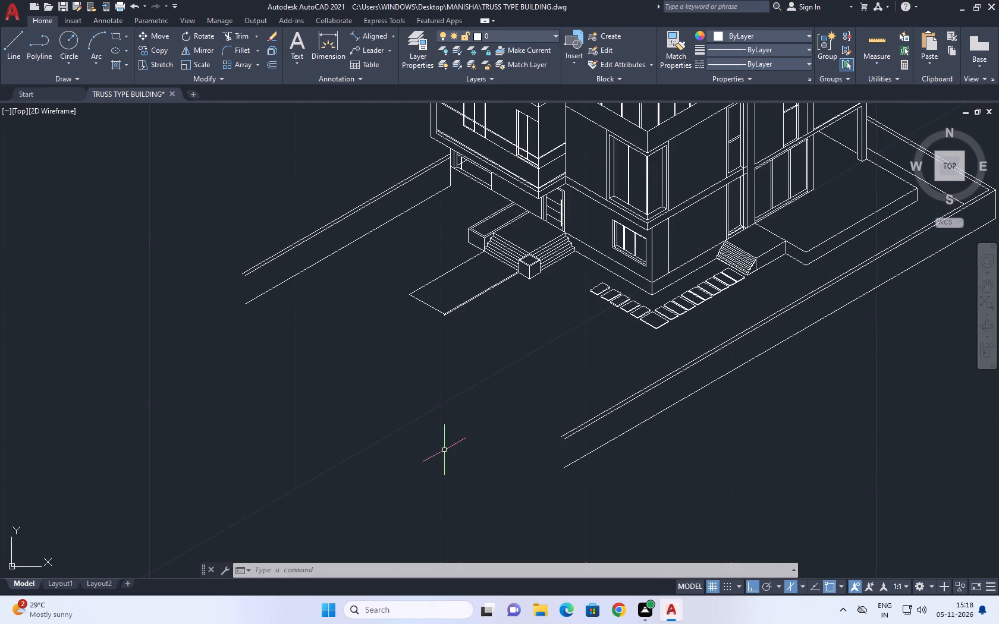
{"action": "middle_click_drag", "start_coordinate": [366, 400], "coordinate": [384, 416]}
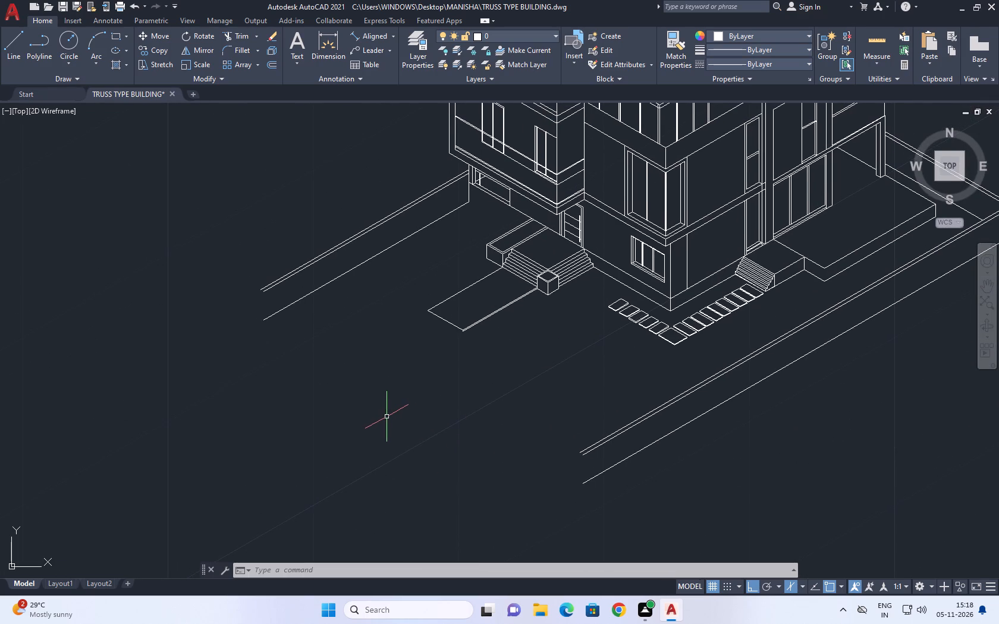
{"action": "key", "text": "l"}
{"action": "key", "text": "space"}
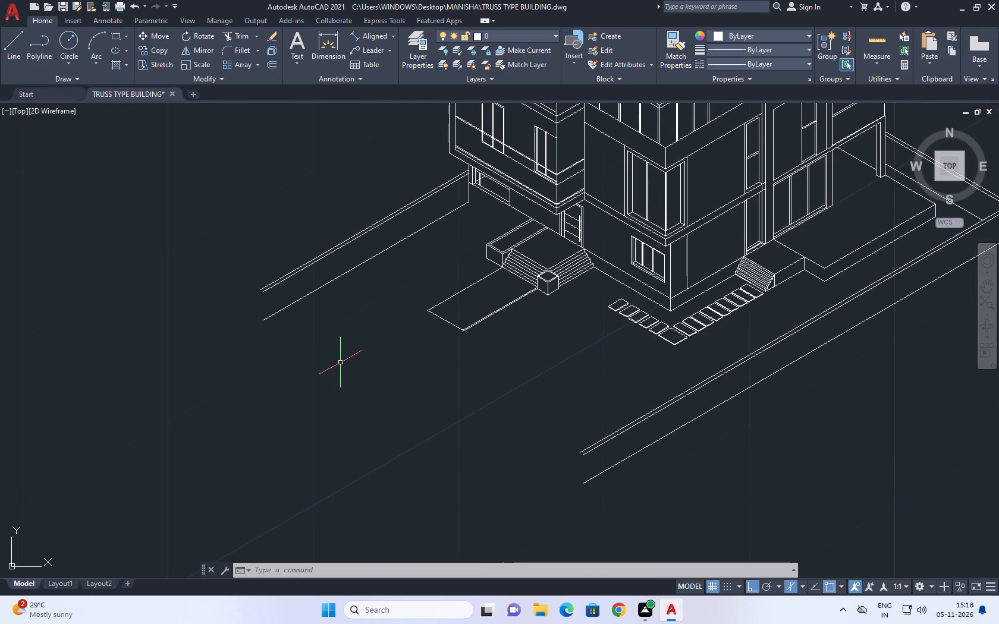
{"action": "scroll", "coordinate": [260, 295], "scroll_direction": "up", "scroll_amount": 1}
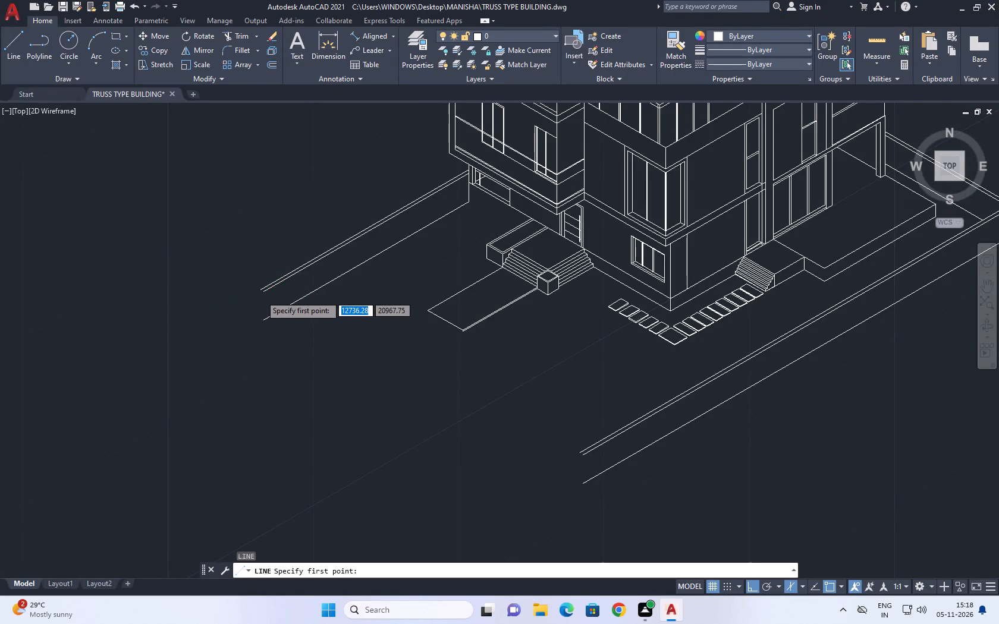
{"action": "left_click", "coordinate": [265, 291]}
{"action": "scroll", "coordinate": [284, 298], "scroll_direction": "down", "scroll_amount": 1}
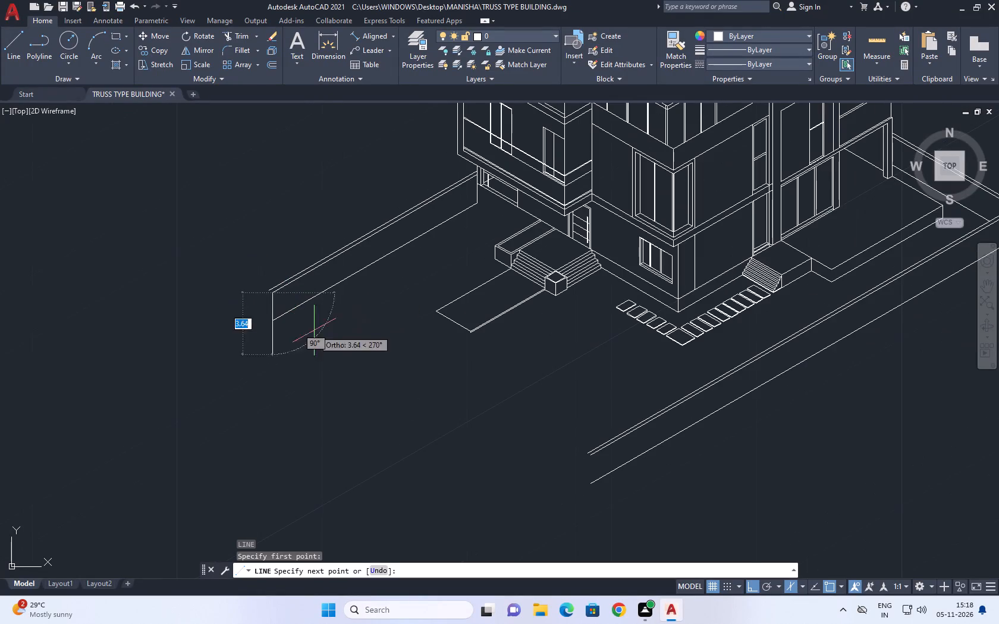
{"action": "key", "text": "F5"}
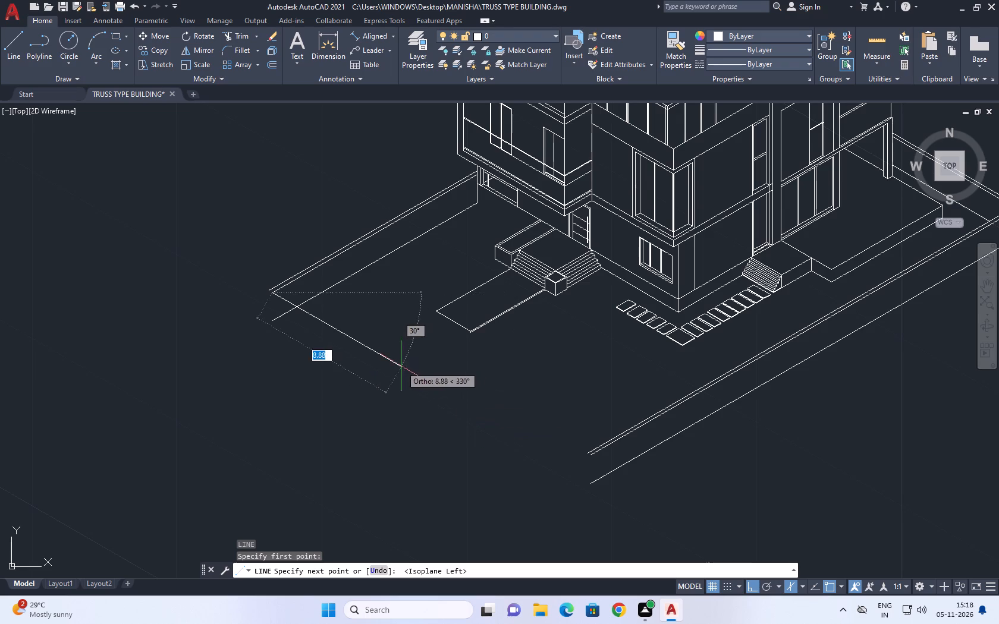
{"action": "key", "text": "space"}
Draw a line at 330° from the entrance-side boundary's outer top line, across its inner line, to just past the front boundary's two top lines.
{"action": "key", "text": "space"}
{"action": "scroll", "coordinate": [307, 273], "scroll_direction": "up", "scroll_amount": 3}
{"action": "left_click", "coordinate": [300, 263]}
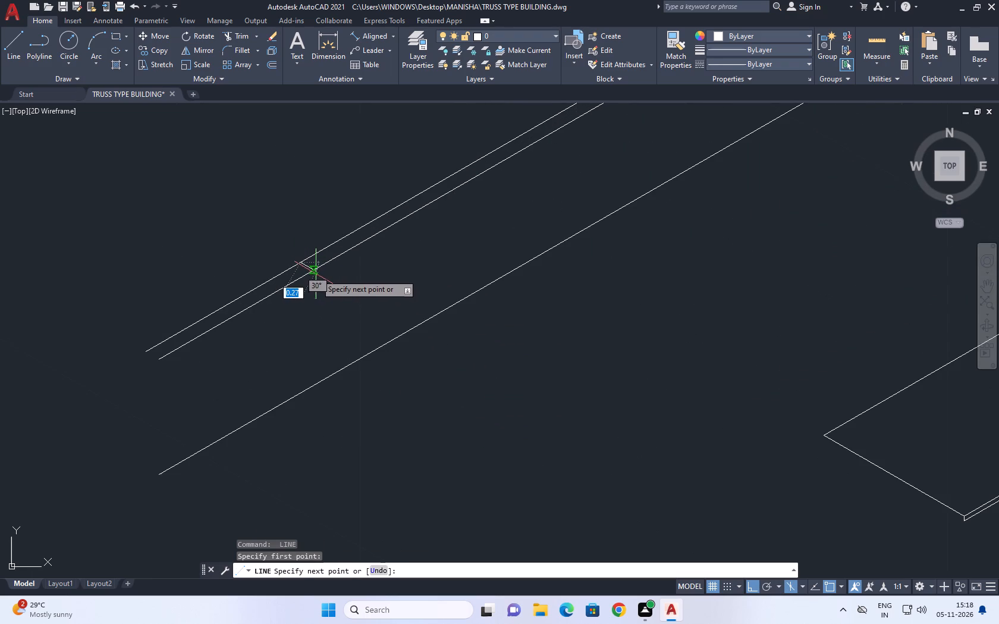
{"action": "left_click", "coordinate": [316, 274]}
{"action": "scroll", "coordinate": [355, 334], "scroll_direction": "down", "scroll_amount": 2}
{"action": "middle_click_drag", "start_coordinate": [457, 426], "coordinate": [243, 275]}
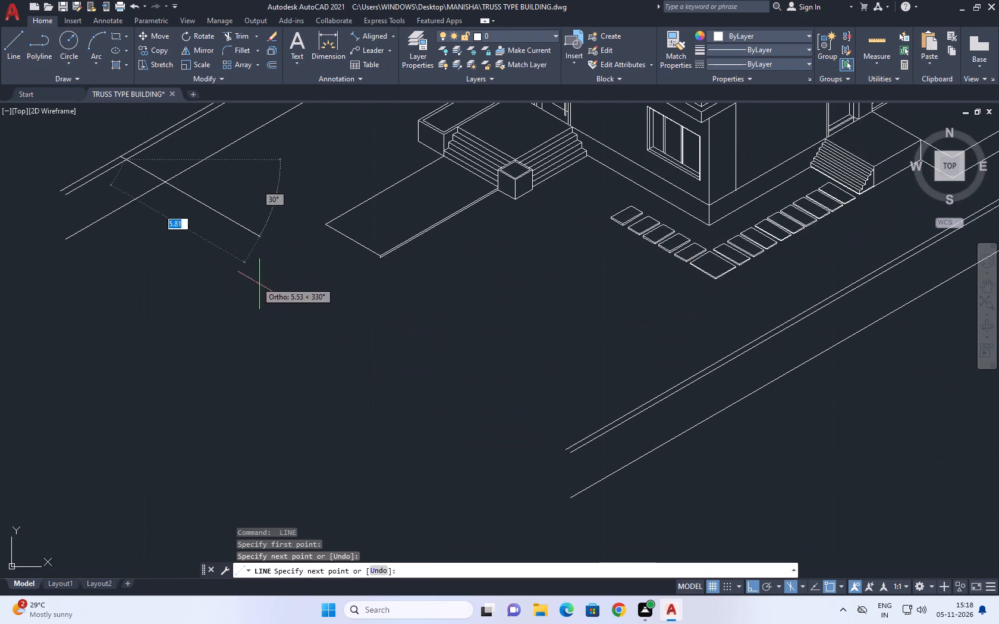
{"action": "scroll", "coordinate": [612, 489], "scroll_direction": "up", "scroll_amount": 1}
{"action": "left_click", "coordinate": [620, 493]}
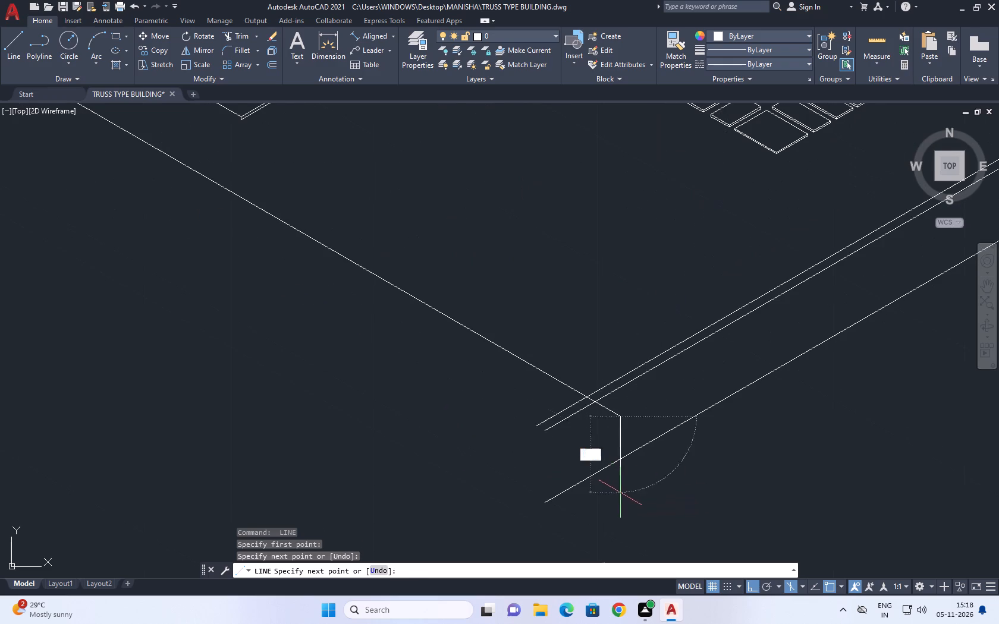
{"action": "key", "text": "space"}
Move the long cross line a short distance straight up at 90° so it crosses the entrance-side boundary's top lines.
{"action": "scroll", "coordinate": [485, 348], "scroll_direction": "down", "scroll_amount": 2}
{"action": "middle_click_drag", "start_coordinate": [247, 213], "coordinate": [294, 296]}
{"action": "left_click", "coordinate": [401, 338]}
{"action": "left_click_drag", "start_coordinate": [379, 366], "coordinate": [376, 372]}
{"action": "middle_click_drag", "start_coordinate": [345, 297], "coordinate": [343, 326]}
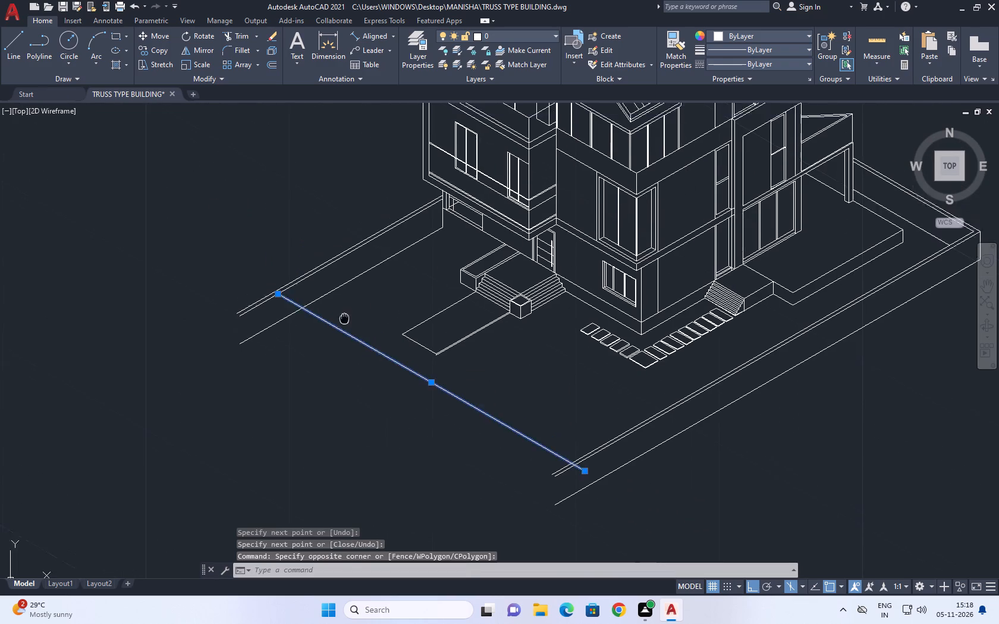
{"action": "middle_click_drag", "start_coordinate": [343, 326], "coordinate": [348, 352]}
{"action": "key", "text": "m"}
{"action": "key", "text": "space"}
{"action": "scroll", "coordinate": [361, 377], "scroll_direction": "up", "scroll_amount": 1}
{"action": "left_click", "coordinate": [394, 389]}
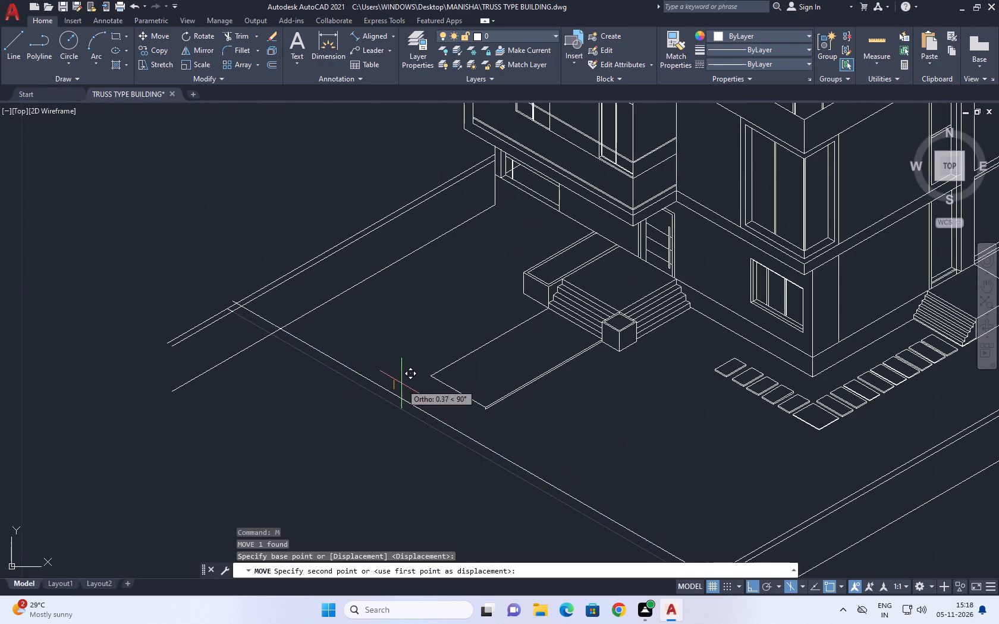
{"action": "left_click", "coordinate": [406, 379]}
Trim the entrance-side boundary lines beyond the cross line, and remove the cross line's overshoot and the leftover short segment.
{"action": "middle_click_drag", "start_coordinate": [344, 347], "coordinate": [369, 268]}
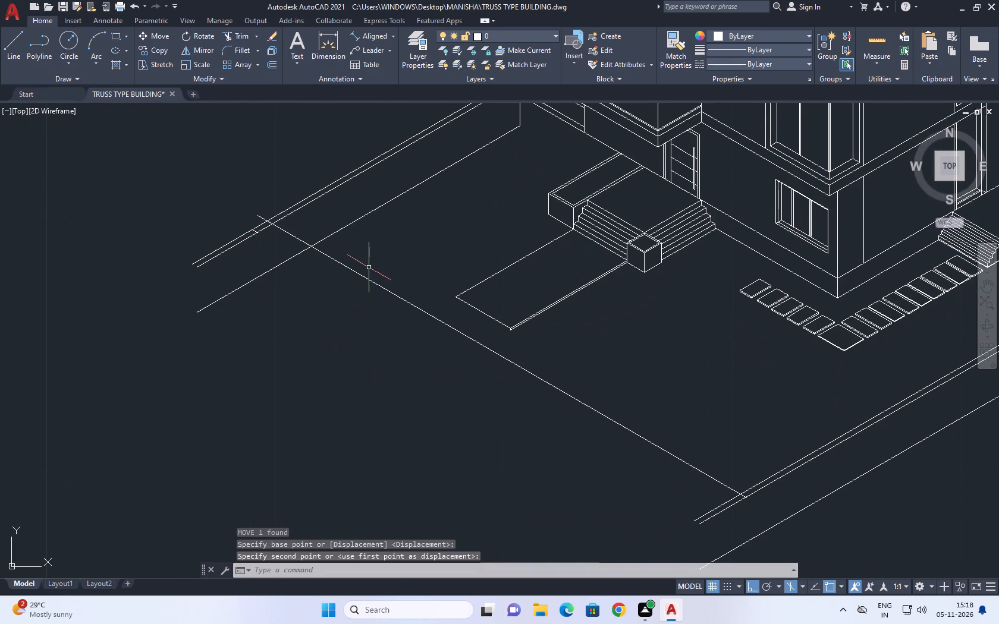
{"action": "type", "text": "TR"}
{"action": "key", "text": "space"}
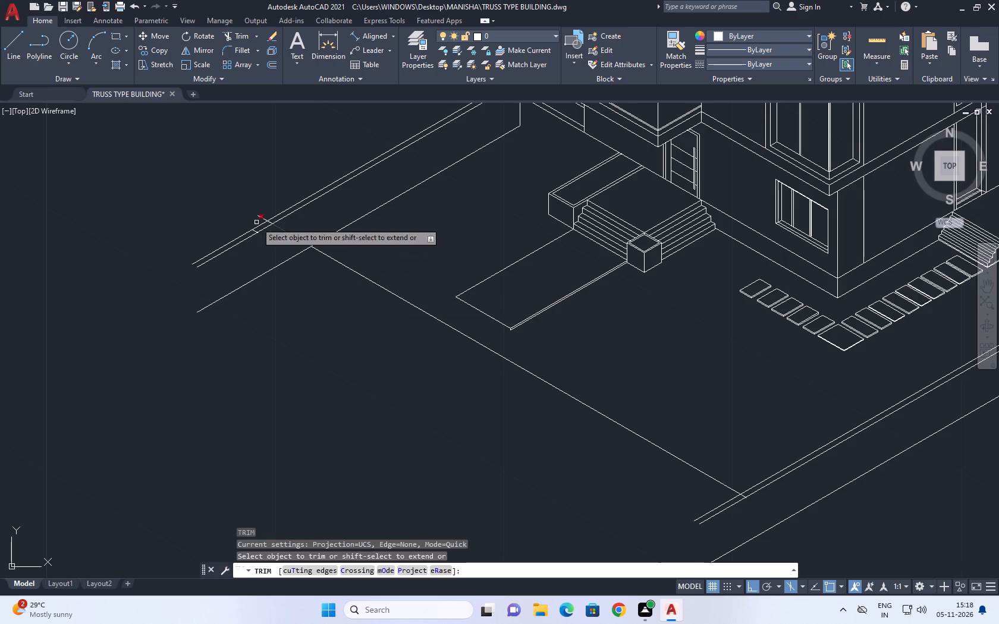
{"action": "left_click", "coordinate": [234, 213]}
{"action": "left_click_drag", "start_coordinate": [273, 319], "coordinate": [275, 331]}
{"action": "scroll", "coordinate": [241, 208], "scroll_direction": "up", "scroll_amount": 3}
{"action": "left_click", "coordinate": [261, 240]}
{"action": "left_click", "coordinate": [327, 336]}
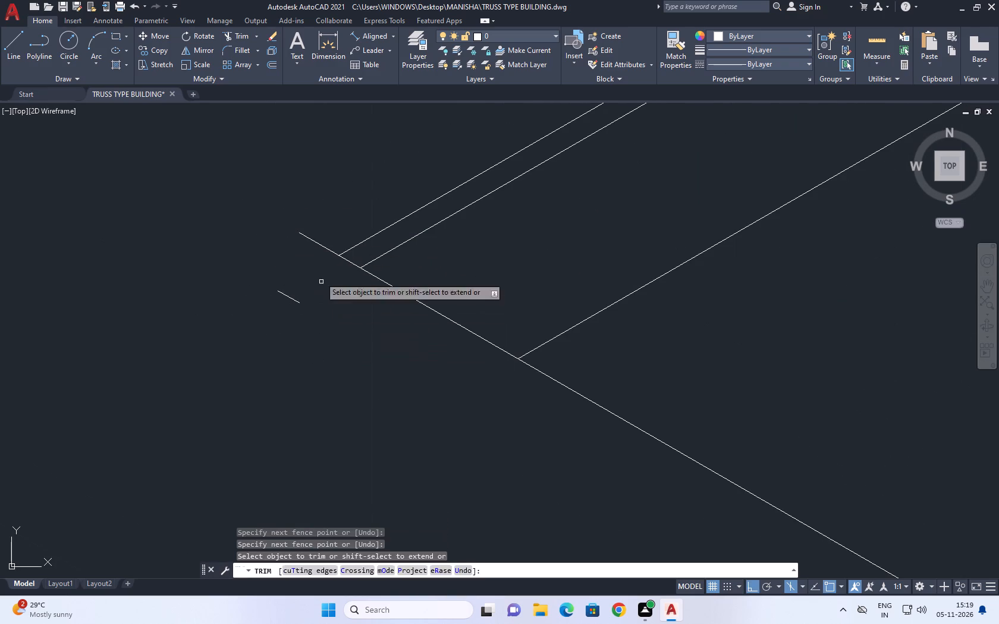
{"action": "left_click", "coordinate": [317, 235]}
{"action": "left_click", "coordinate": [279, 327]}
{"action": "scroll", "coordinate": [233, 204], "scroll_direction": "down", "scroll_amount": 5}
{"action": "scroll", "coordinate": [415, 335], "scroll_direction": "up", "scroll_amount": 2}
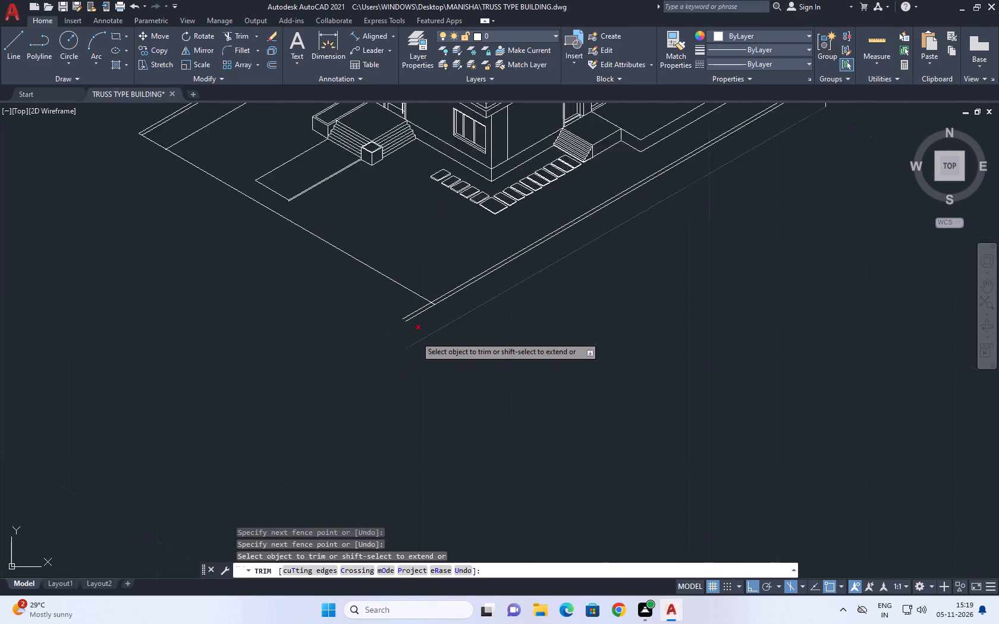
{"action": "key", "text": "Escape"}
Draw a vertical line from the cross line's end at the front boundary down past the front boundary's bottom line.
{"action": "type", "text": "L"}
{"action": "key", "text": "space"}
{"action": "scroll", "coordinate": [442, 308], "scroll_direction": "up", "scroll_amount": 2}
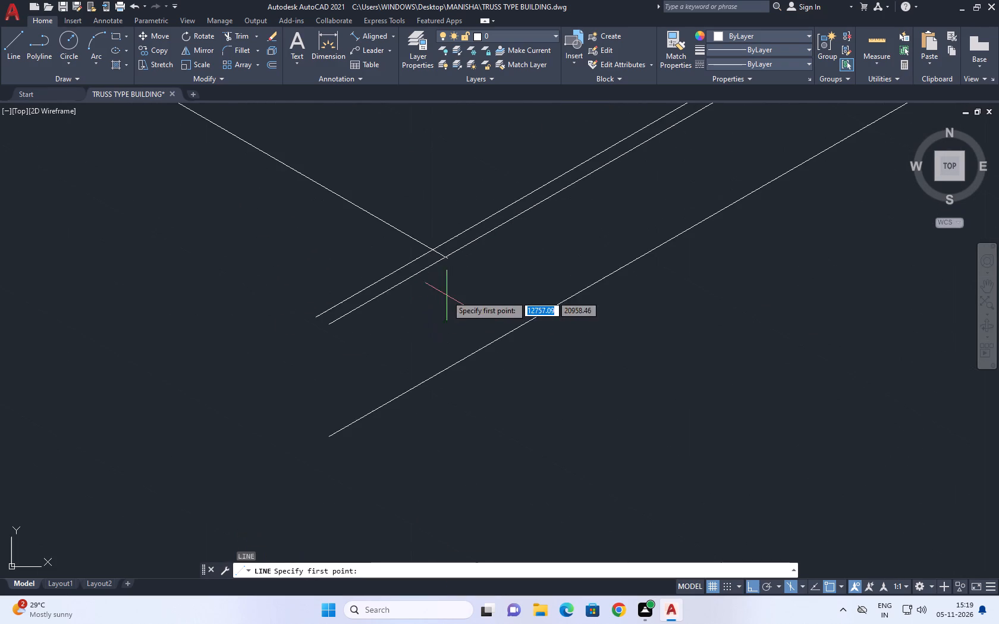
{"action": "left_click", "coordinate": [447, 260]}
{"action": "scroll", "coordinate": [445, 367], "scroll_direction": "up", "scroll_amount": 1}
{"action": "left_click", "coordinate": [451, 391]}
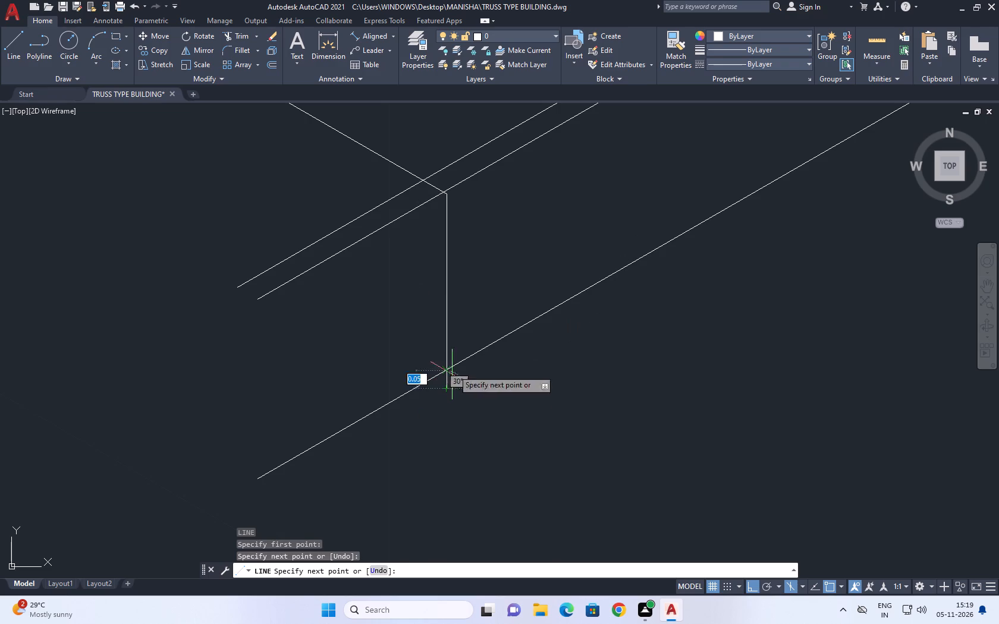
{"action": "key", "text": "space"}
Draw a second vertical line from the cross line's intersection with the front boundary's outer top line down past the bottom line.
{"action": "scroll", "coordinate": [423, 243], "scroll_direction": "up", "scroll_amount": 1}
{"action": "middle_click_drag", "start_coordinate": [422, 260], "coordinate": [435, 308]}
{"action": "key", "text": "space"}
{"action": "scroll", "coordinate": [463, 218], "scroll_direction": "up", "scroll_amount": 3}
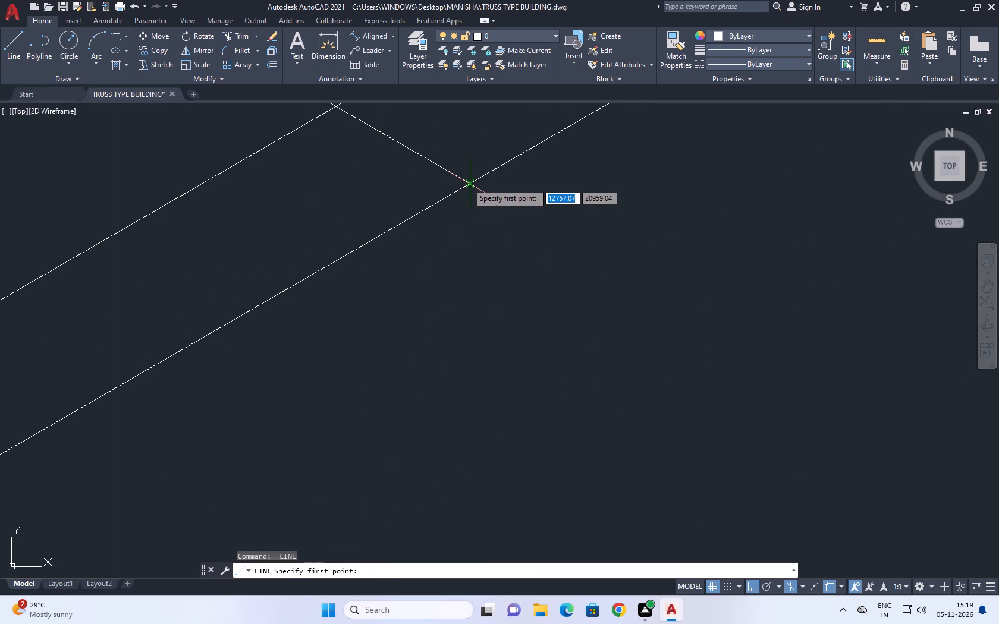
{"action": "left_click", "coordinate": [469, 181]}
{"action": "scroll", "coordinate": [460, 200], "scroll_direction": "down", "scroll_amount": 3}
{"action": "middle_click_drag", "start_coordinate": [461, 401], "coordinate": [435, 172]}
{"action": "scroll", "coordinate": [433, 125], "scroll_direction": "down", "scroll_amount": 4}
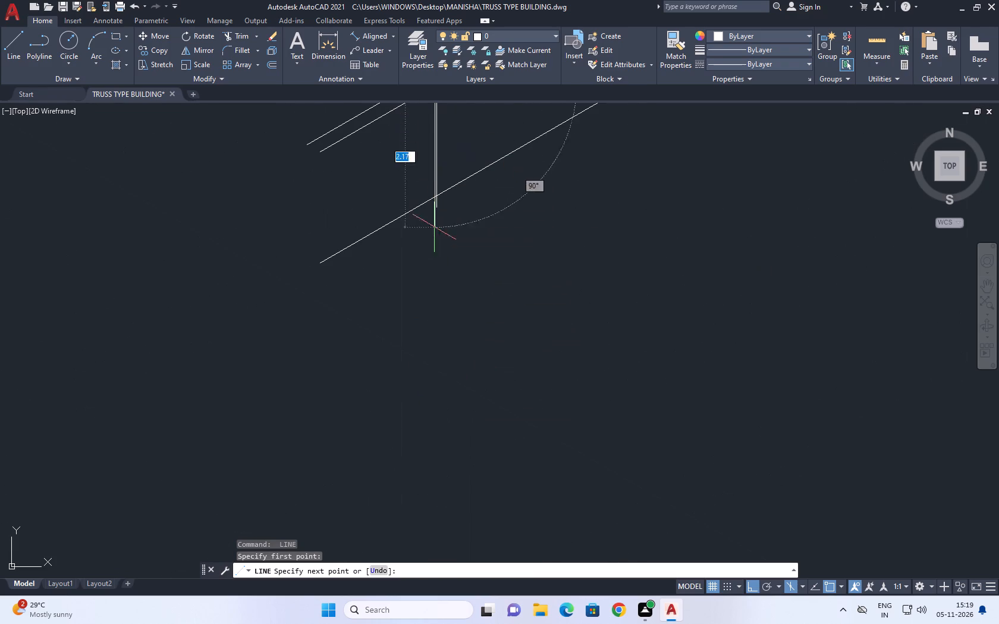
{"action": "left_click", "coordinate": [434, 271]}
{"action": "key", "text": "space"}
Trim the front boundary's top and bottom lines beyond the new vertical, and both verticals' overshoot below the bottom line.
{"action": "middle_click_drag", "start_coordinate": [435, 174], "coordinate": [434, 276]}
{"action": "scroll", "coordinate": [434, 276], "scroll_direction": "down", "scroll_amount": 1}
{"action": "type", "text": "TR"}
{"action": "key", "text": "space"}
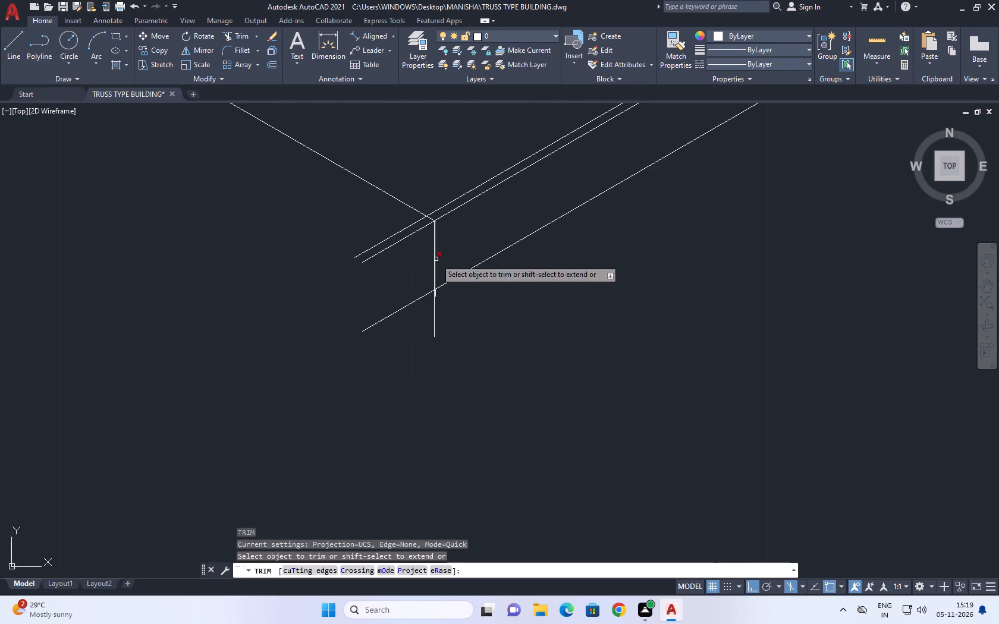
{"action": "left_click", "coordinate": [369, 216]}
{"action": "left_click_drag", "start_coordinate": [394, 343], "coordinate": [401, 376]}
{"action": "scroll", "coordinate": [439, 313], "scroll_direction": "up", "scroll_amount": 2}
{"action": "scroll", "coordinate": [428, 253], "scroll_direction": "up", "scroll_amount": 2}
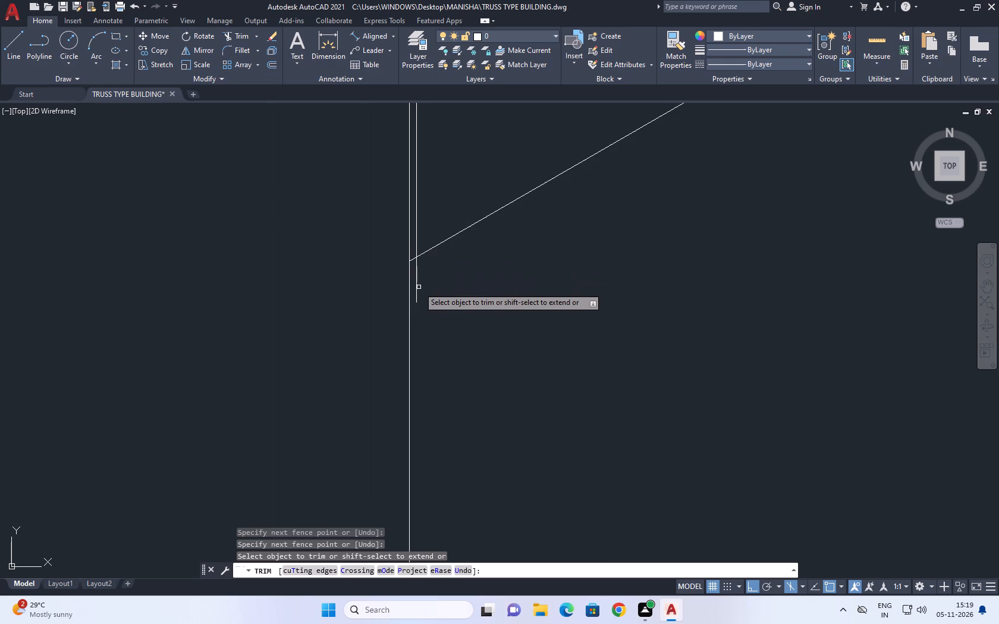
{"action": "left_click", "coordinate": [417, 287]}
{"action": "left_click", "coordinate": [435, 288]}
{"action": "left_click_drag", "start_coordinate": [399, 316], "coordinate": [378, 334]}
Remove the duplicate vertical line and the cross line's short overshoot at the front boundary corner.
{"action": "scroll", "coordinate": [429, 316], "scroll_direction": "down", "scroll_amount": 2}
{"action": "scroll", "coordinate": [426, 287], "scroll_direction": "up", "scroll_amount": 2}
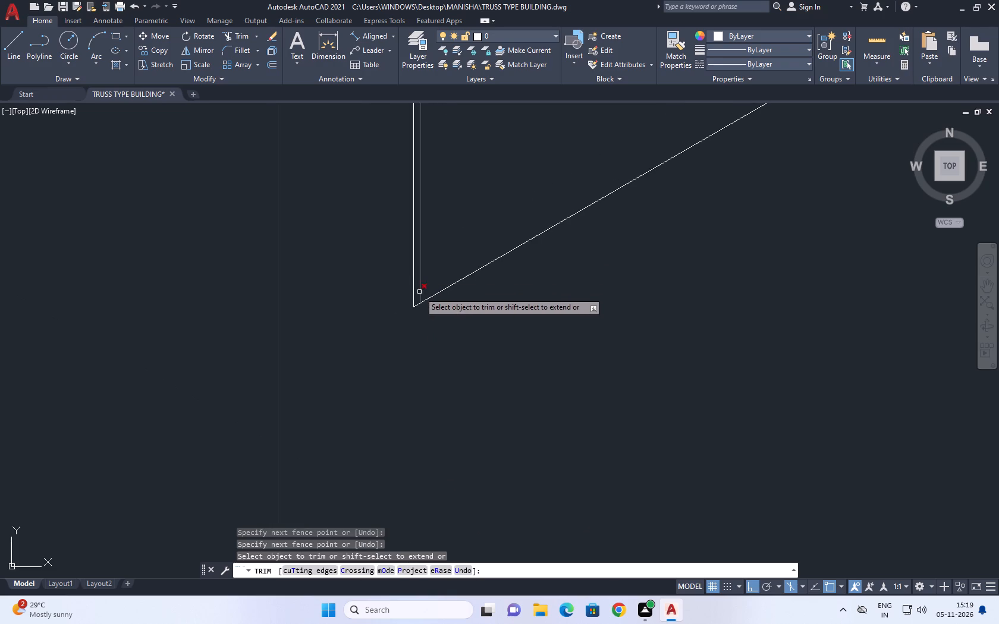
{"action": "left_click", "coordinate": [418, 291]}
{"action": "scroll", "coordinate": [438, 314], "scroll_direction": "down", "scroll_amount": 3}
{"action": "left_click", "coordinate": [450, 265]}
{"action": "scroll", "coordinate": [426, 217], "scroll_direction": "up", "scroll_amount": 4}
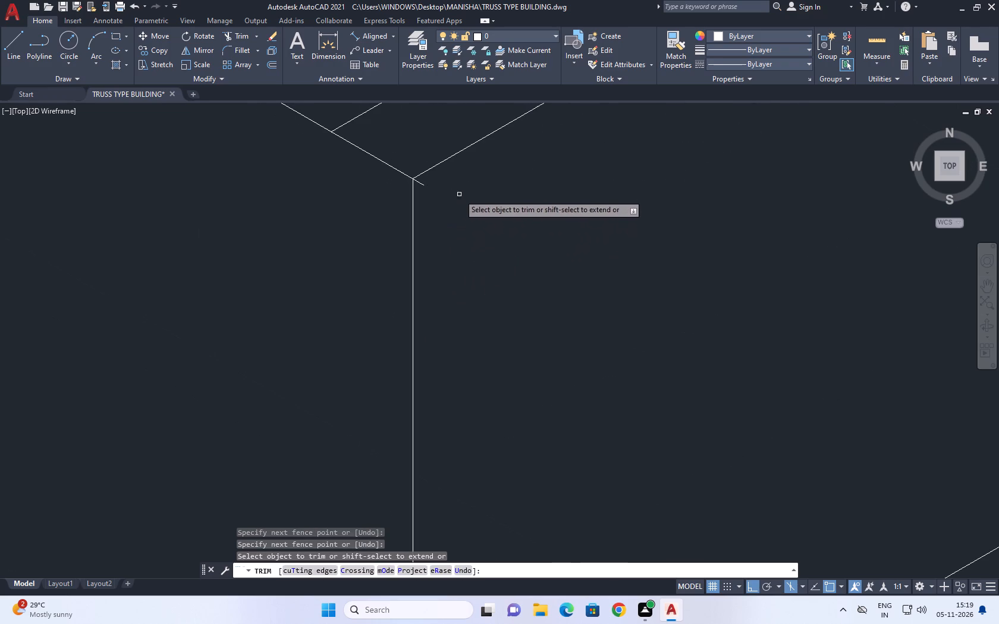
{"action": "scroll", "coordinate": [419, 185], "scroll_direction": "up", "scroll_amount": 1}
{"action": "left_click", "coordinate": [419, 182]}
{"action": "scroll", "coordinate": [452, 310], "scroll_direction": "down", "scroll_amount": 10}
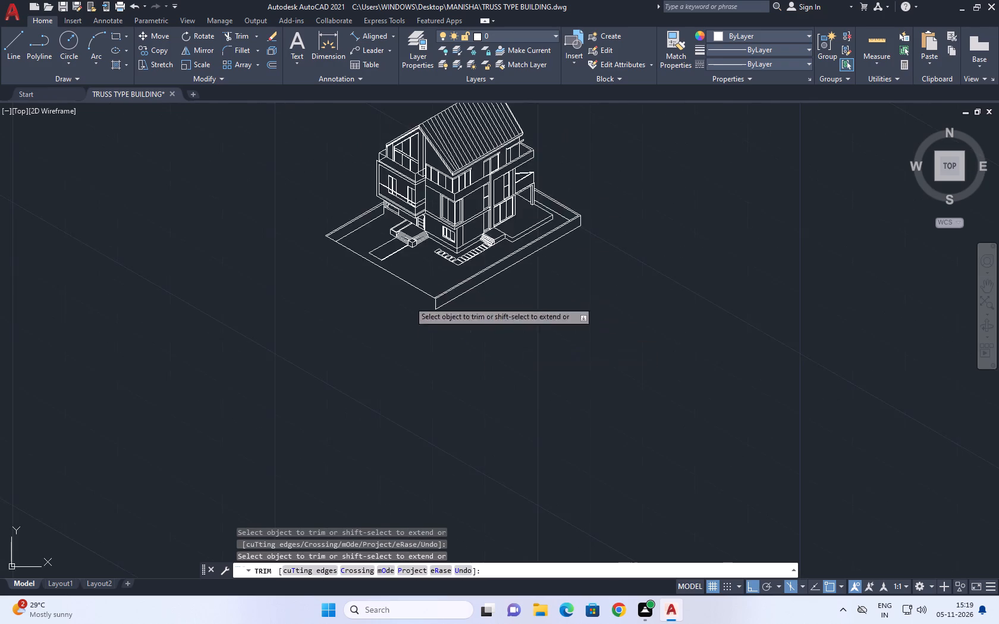
{"action": "middle_click_drag", "start_coordinate": [405, 325], "coordinate": [466, 362]}
{"action": "scroll", "coordinate": [433, 281], "scroll_direction": "up", "scroll_amount": 3}
{"action": "scroll", "coordinate": [255, 254], "scroll_direction": "up", "scroll_amount": 4}
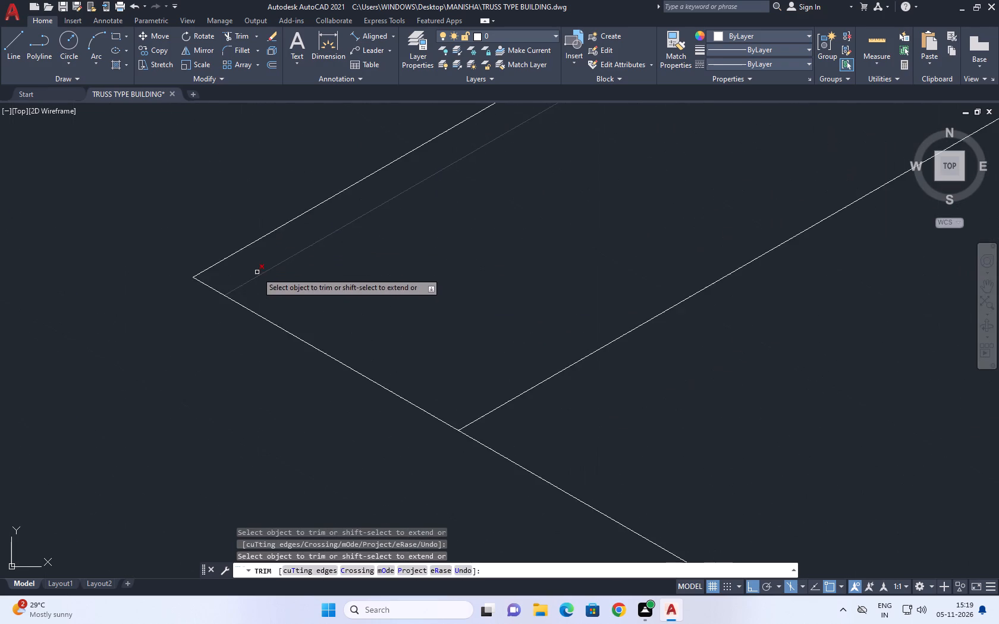
{"action": "scroll", "coordinate": [259, 286], "scroll_direction": "down", "scroll_amount": 4}
{"action": "key", "text": "space"}
Copy the cross wall's top line 0.226 outward along the top isoplane direction to form the wall thickness.
{"action": "middle_click_drag", "start_coordinate": [335, 313], "coordinate": [347, 248]}
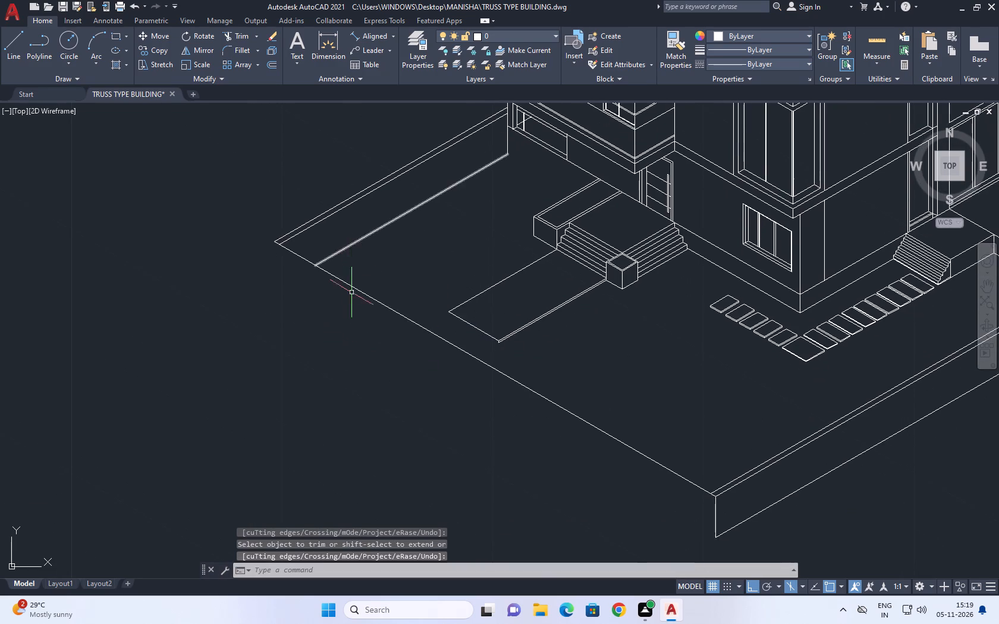
{"action": "middle_click_drag", "start_coordinate": [299, 289], "coordinate": [343, 358]}
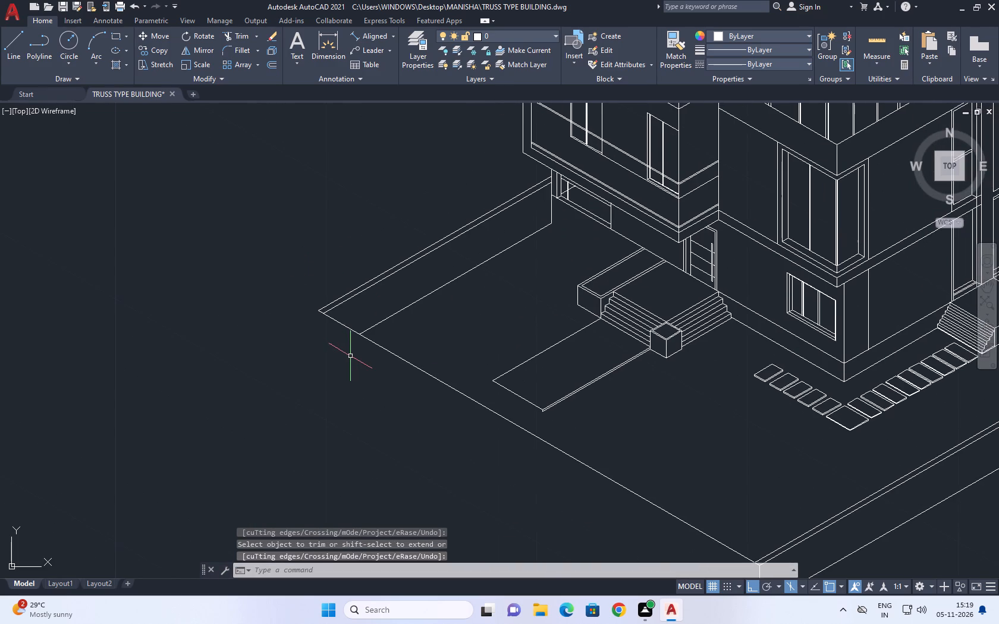
{"action": "left_click", "coordinate": [373, 343]}
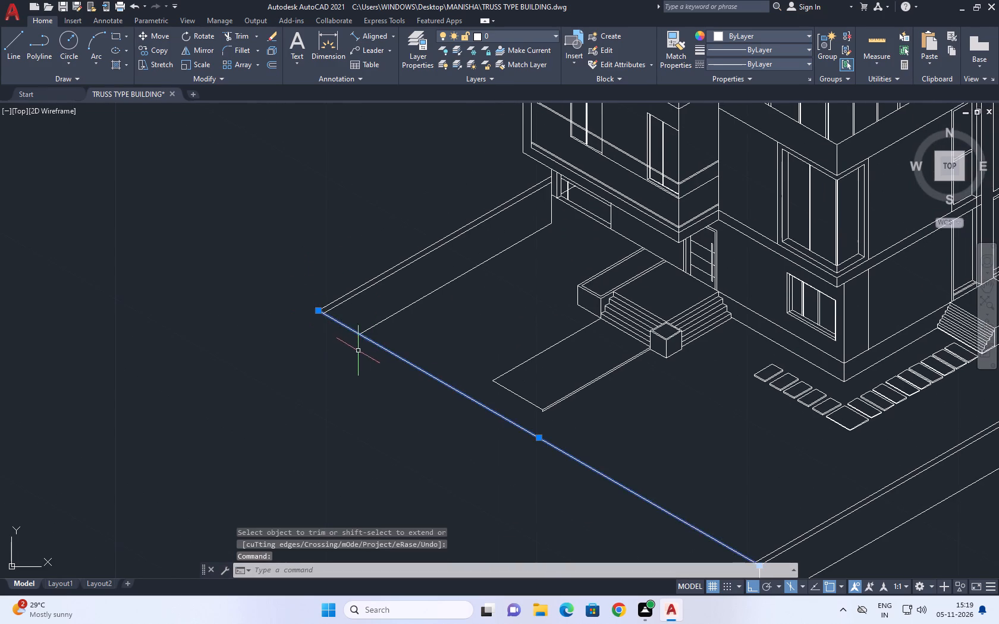
{"action": "scroll", "coordinate": [378, 351], "scroll_direction": "down", "scroll_amount": 1}
{"action": "middle_click_drag", "start_coordinate": [470, 398], "coordinate": [472, 408]}
{"action": "key", "text": "c"}
{"action": "key", "text": "o"}
{"action": "key", "text": "space"}
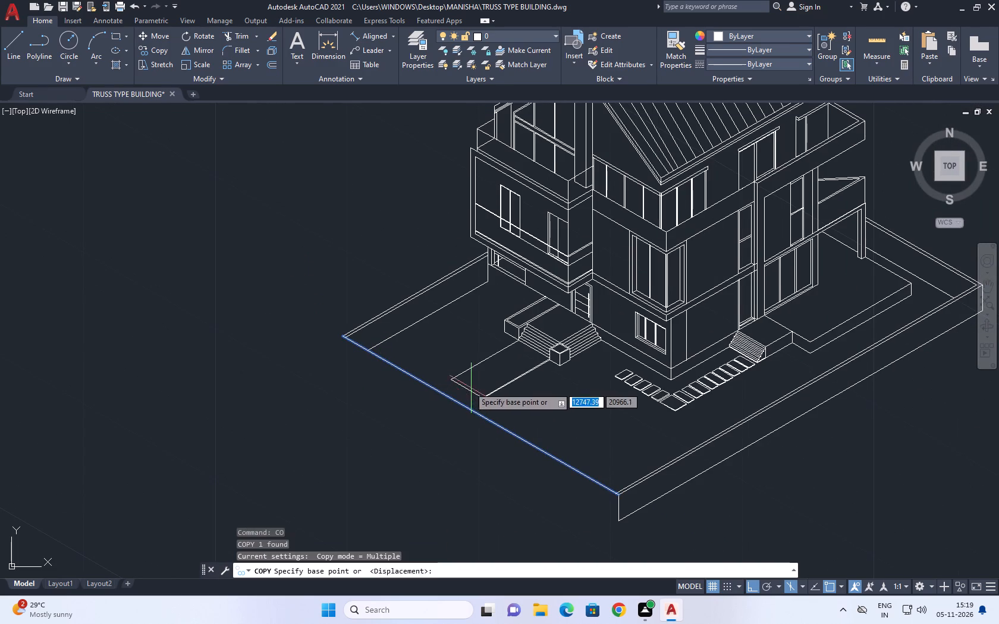
{"action": "left_click", "coordinate": [441, 383]}
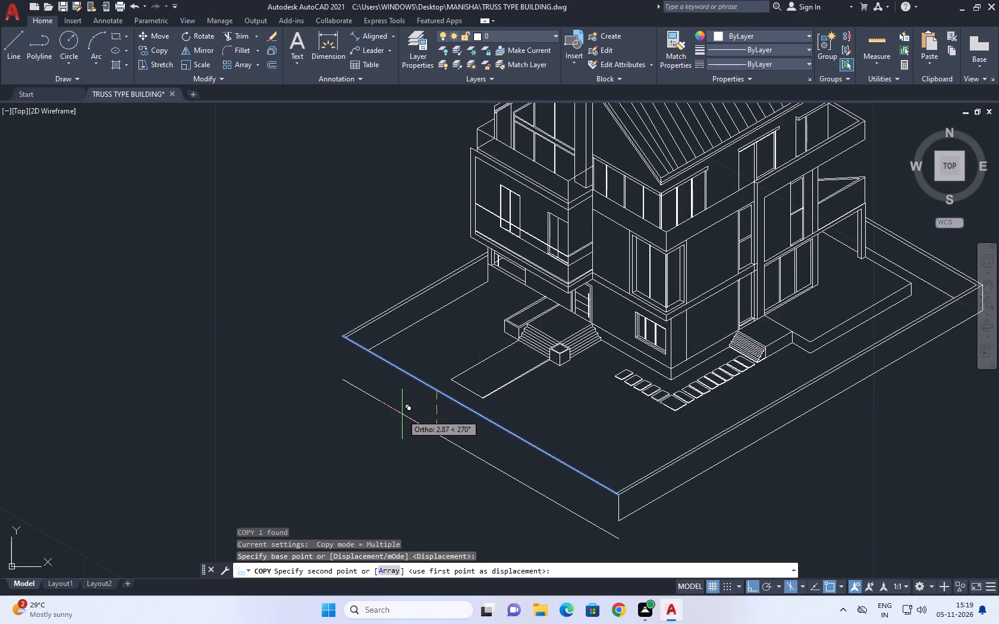
{"action": "key", "text": "F5"}
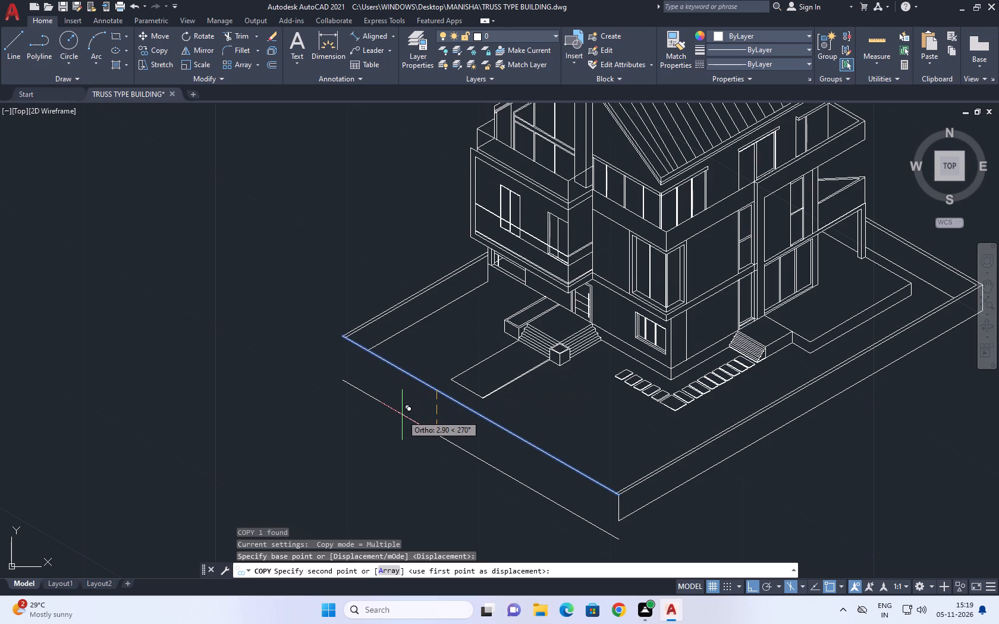
{"action": "key", "text": "0"}
{"action": "key", "text": "period"}
{"action": "type", "text": "22"}
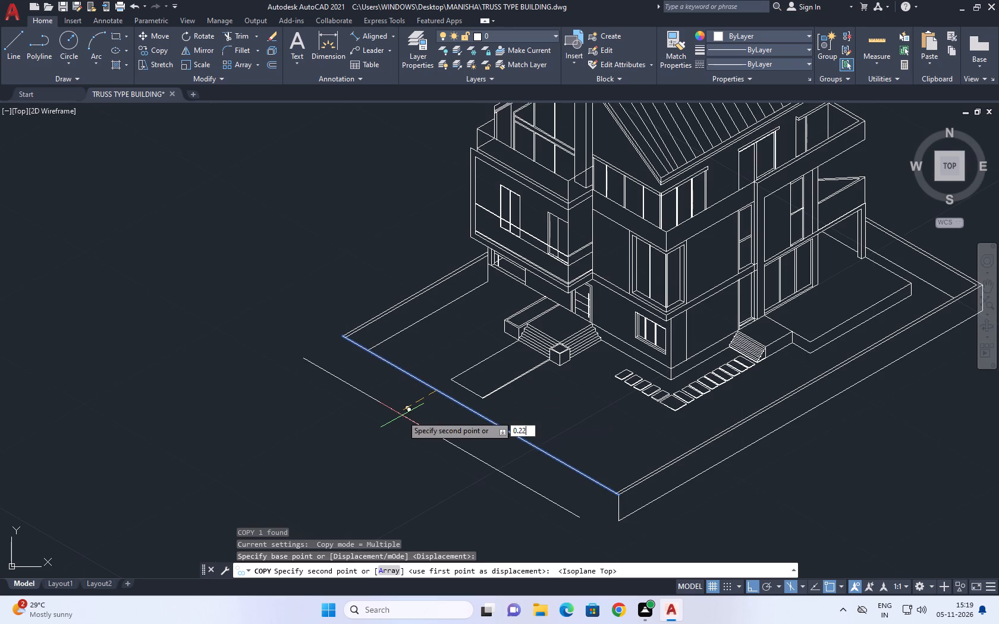
{"action": "key", "text": "6"}
{"action": "key", "text": "Return"}
{"action": "key", "text": "space"}
Fillet the copied cross-wall line with the front boundary's outer top line so they meet in a sharp corner.
{"action": "scroll", "coordinate": [645, 532], "scroll_direction": "up", "scroll_amount": 2}
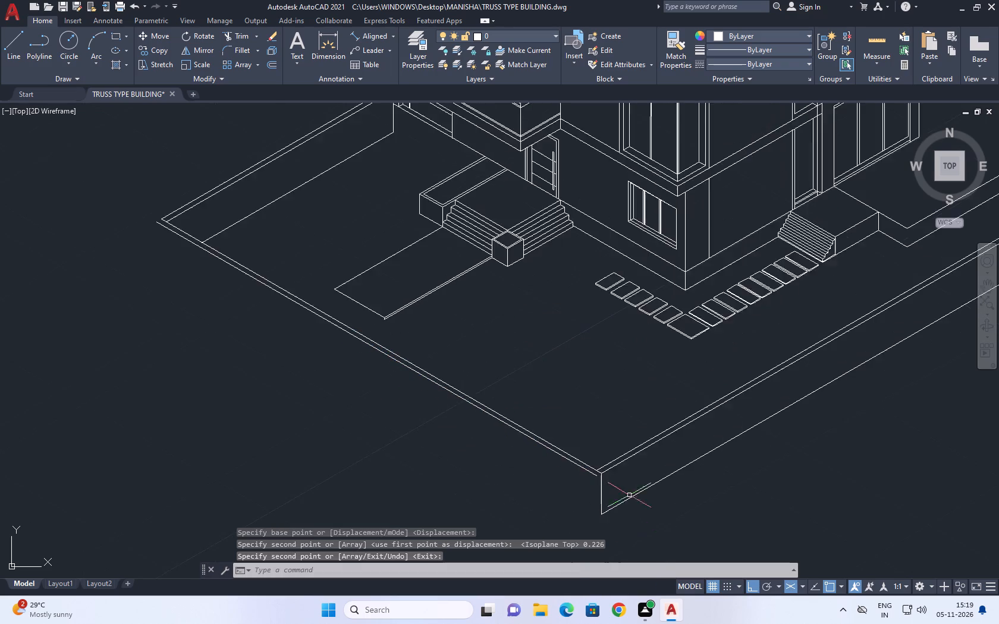
{"action": "scroll", "coordinate": [629, 494], "scroll_direction": "up", "scroll_amount": 2}
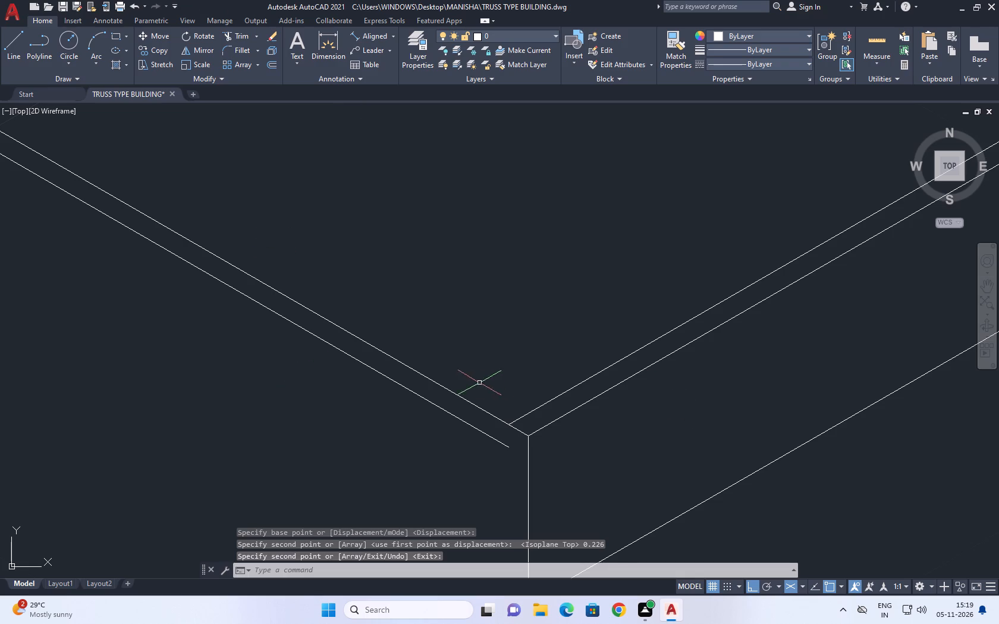
{"action": "middle_click_drag", "start_coordinate": [482, 393], "coordinate": [497, 401]}
{"action": "middle_click_drag", "start_coordinate": [588, 449], "coordinate": [561, 443]}
{"action": "scroll", "coordinate": [503, 467], "scroll_direction": "up", "scroll_amount": 1}
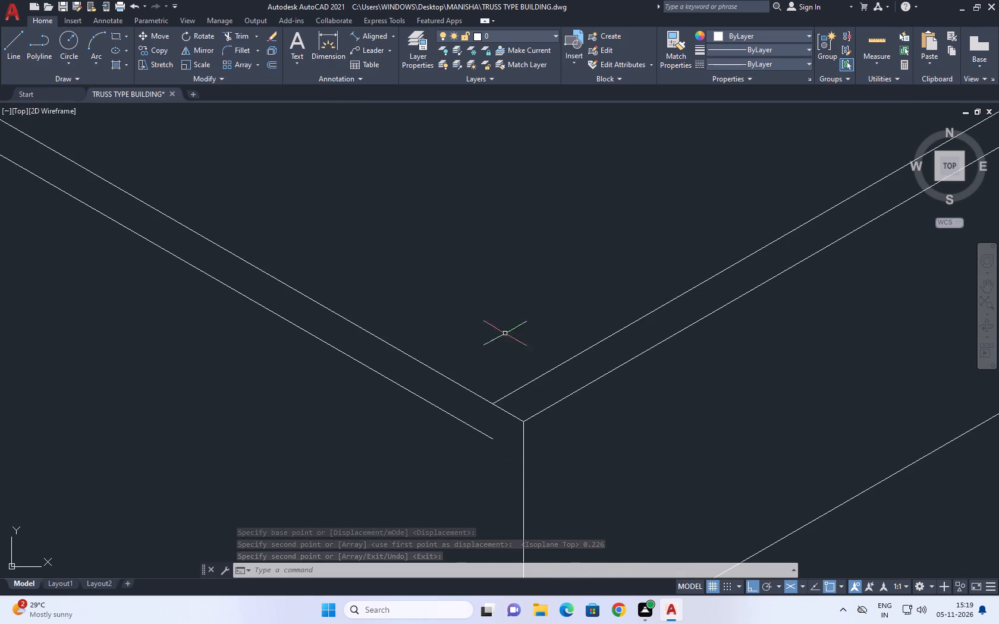
{"action": "left_click", "coordinate": [240, 48]}
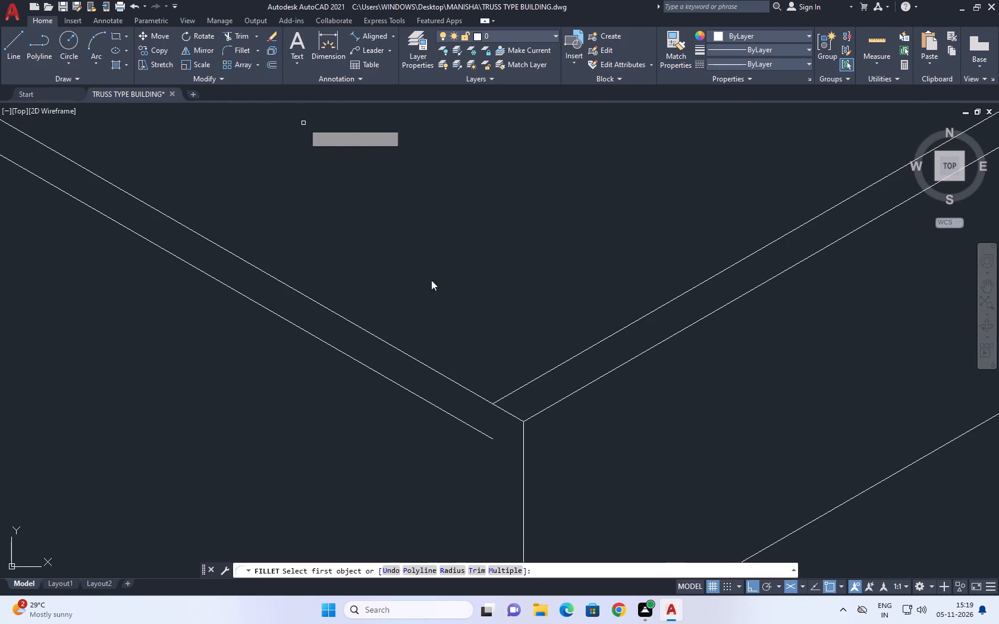
{"action": "left_click", "coordinate": [566, 395]}
{"action": "left_click", "coordinate": [474, 434]}
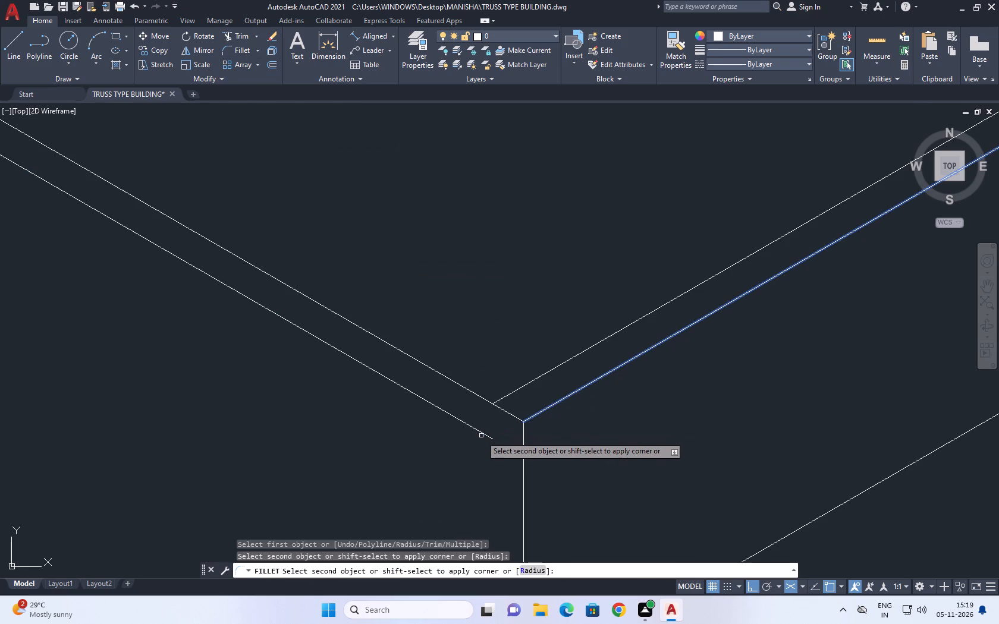
{"action": "left_click", "coordinate": [482, 434]}
Move the vertical corner line from the cross wall's inner line end to the new outer corner.
{"action": "scroll", "coordinate": [545, 379], "scroll_direction": "up", "scroll_amount": 1}
{"action": "scroll", "coordinate": [545, 379], "scroll_direction": "down", "scroll_amount": 3}
{"action": "middle_click_drag", "start_coordinate": [548, 401], "coordinate": [546, 347]}
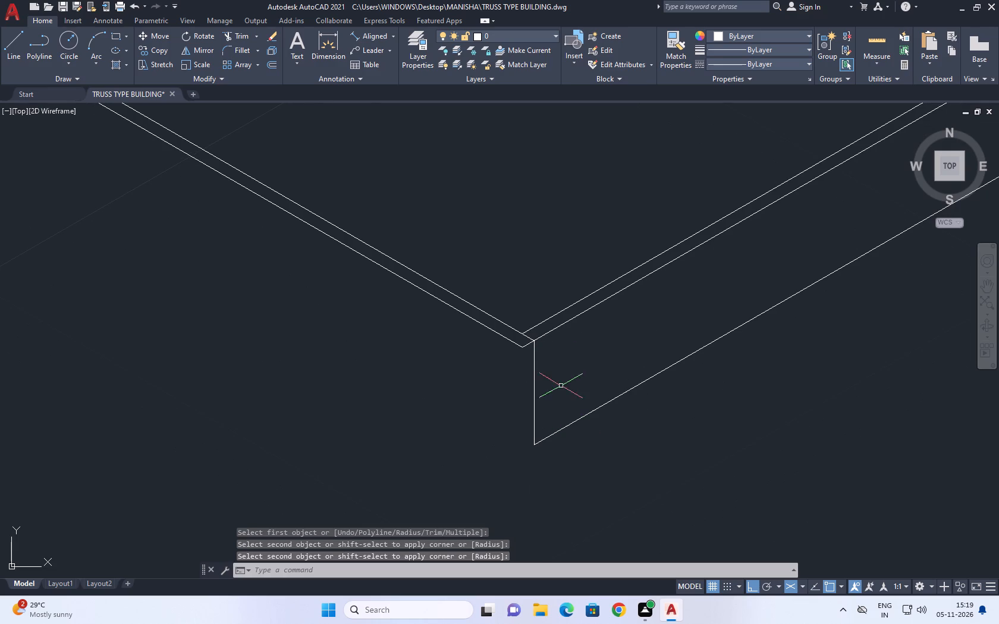
{"action": "middle_click_drag", "start_coordinate": [569, 383], "coordinate": [575, 395]}
{"action": "left_click", "coordinate": [567, 405]}
{"action": "left_click_drag", "start_coordinate": [536, 420], "coordinate": [532, 433]}
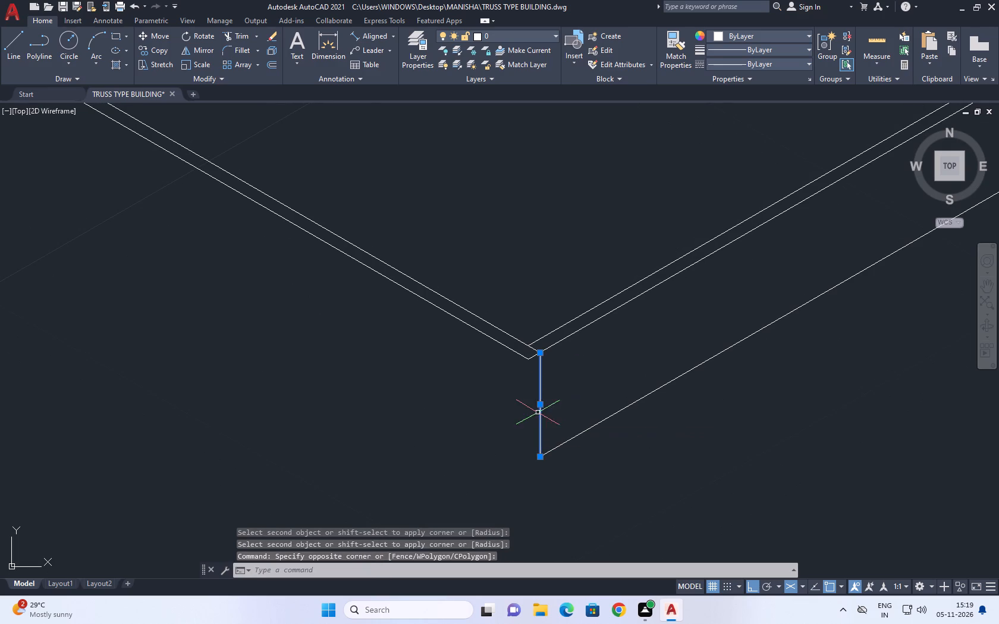
{"action": "key", "text": "m"}
{"action": "key", "text": "space"}
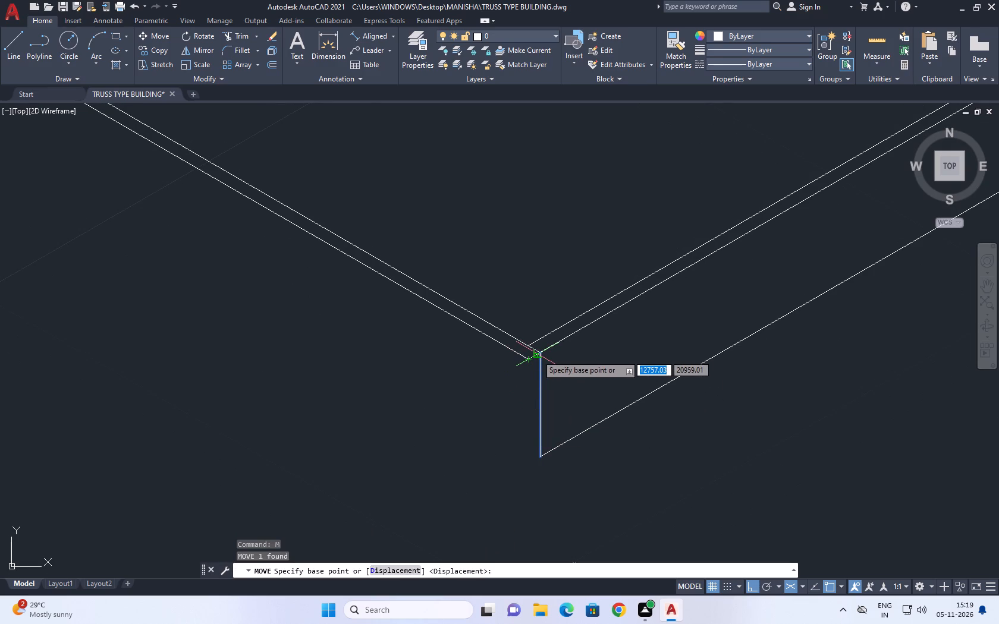
{"action": "left_click", "coordinate": [540, 352]}
{"action": "left_click", "coordinate": [523, 361]}
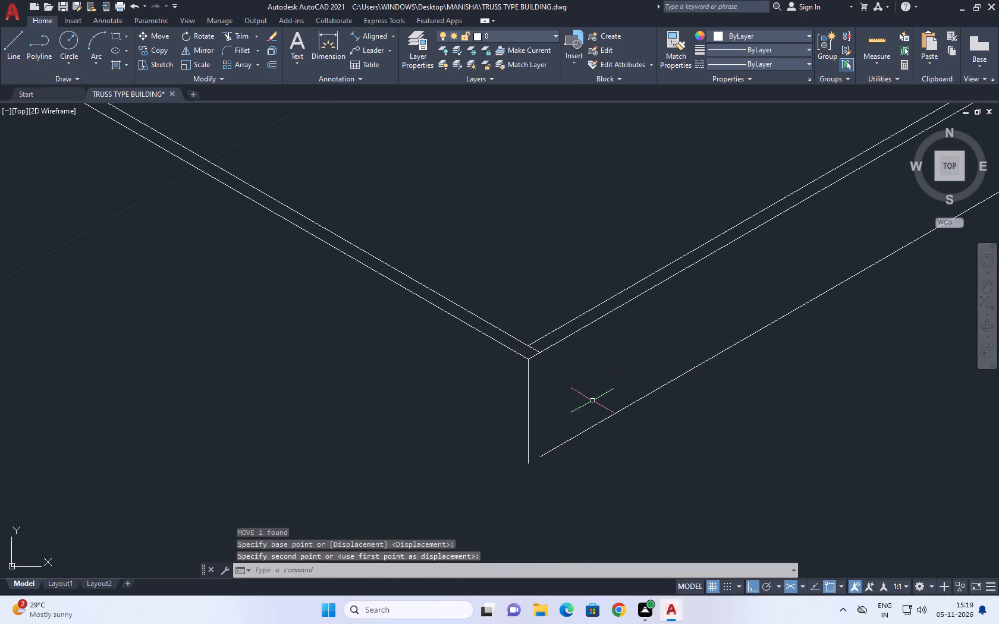
Fillet the front boundary's bottom line with the moved vertical line at radius 0.
{"action": "key", "text": "f"}
{"action": "key", "text": "space"}
{"action": "left_click", "coordinate": [587, 435]}
{"action": "left_click", "coordinate": [580, 433]}
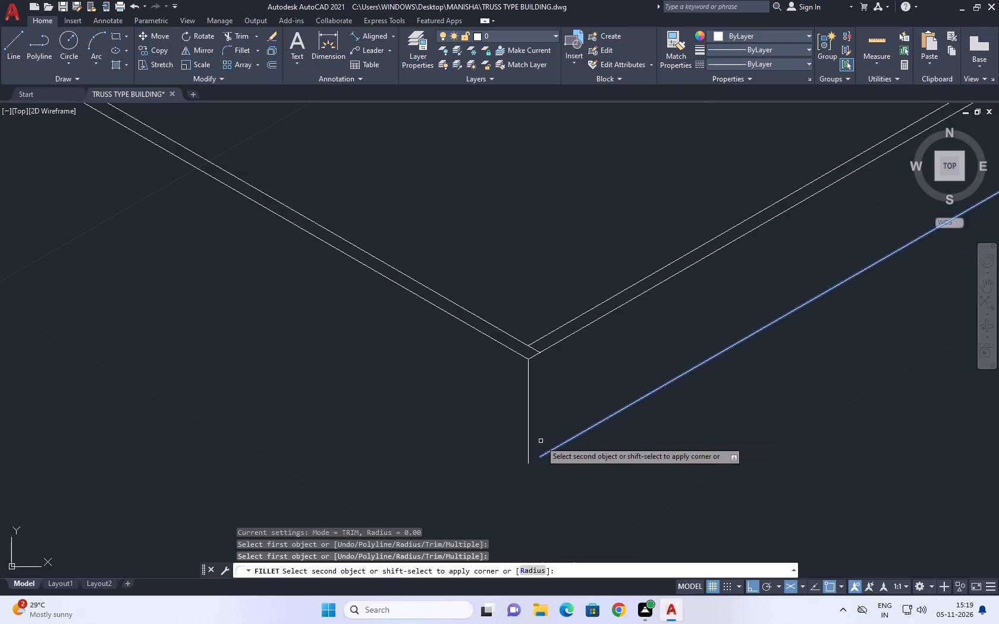
{"action": "left_click", "coordinate": [530, 441]}
Draw the cross wall's bottom line at 150° from the corner vertical's lower end to past the entrance-side boundary corner.
{"action": "scroll", "coordinate": [579, 427], "scroll_direction": "down", "scroll_amount": 3}
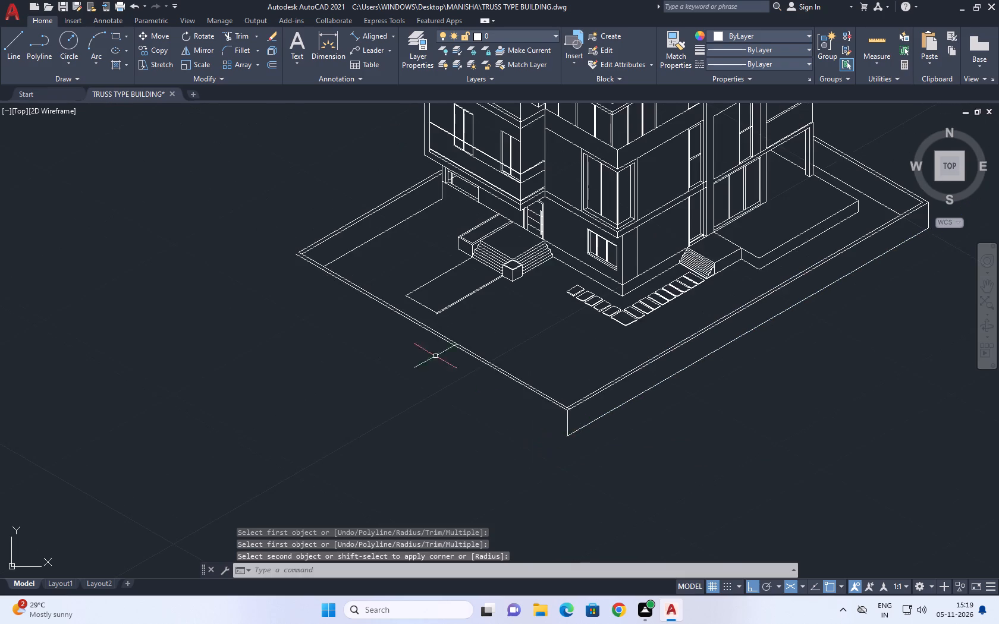
{"action": "middle_click_drag", "start_coordinate": [424, 351], "coordinate": [510, 373]}
{"action": "key", "text": "l"}
{"action": "key", "text": "space"}
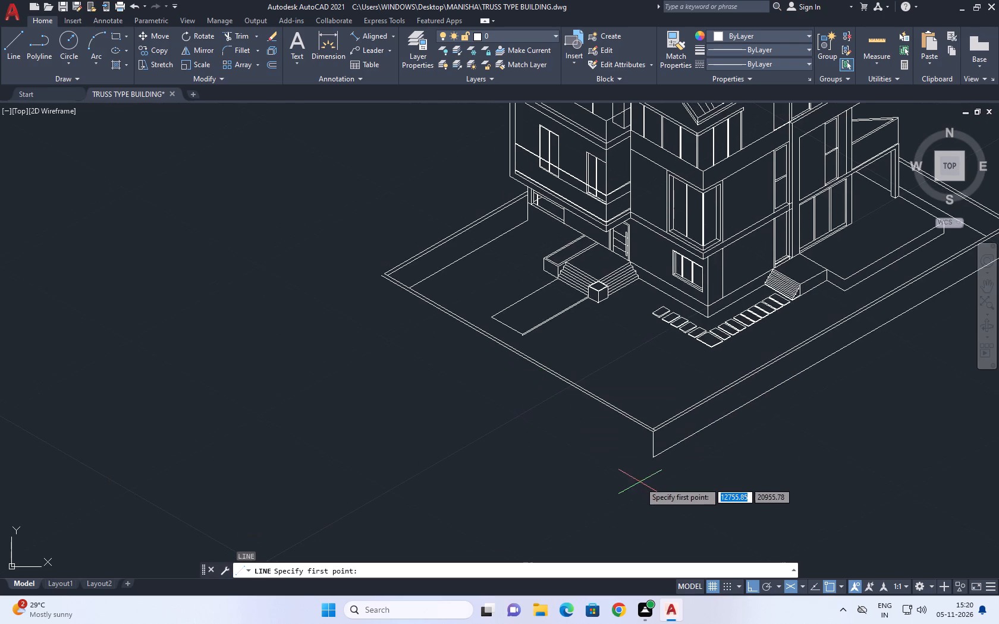
{"action": "left_click", "coordinate": [651, 457]}
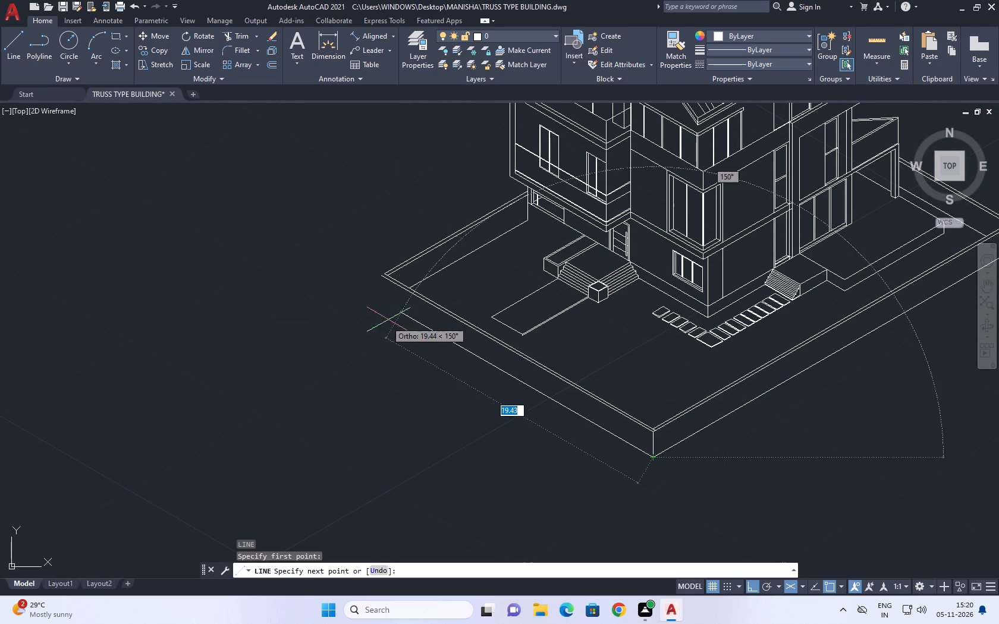
{"action": "scroll", "coordinate": [403, 311], "scroll_direction": "up", "scroll_amount": 3}
{"action": "left_click", "coordinate": [312, 226]}
{"action": "key", "text": "space"}
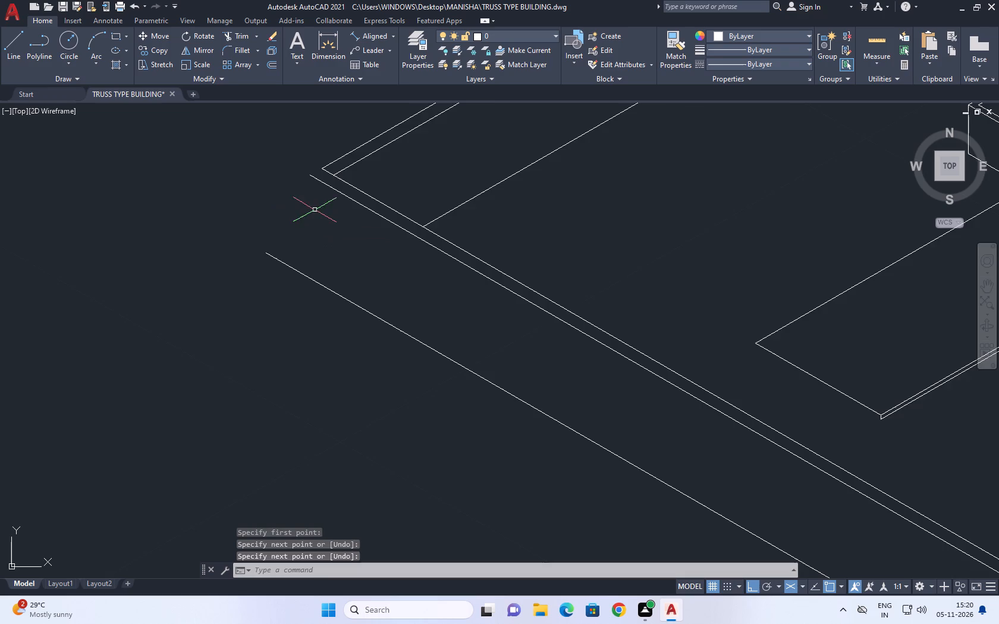
Draw a vertical line from the entrance-side boundary's outer top corner down past the cross wall's bottom line.
{"action": "middle_click_drag", "start_coordinate": [316, 209], "coordinate": [341, 245]}
{"action": "key", "text": "l"}
{"action": "key", "text": "space"}
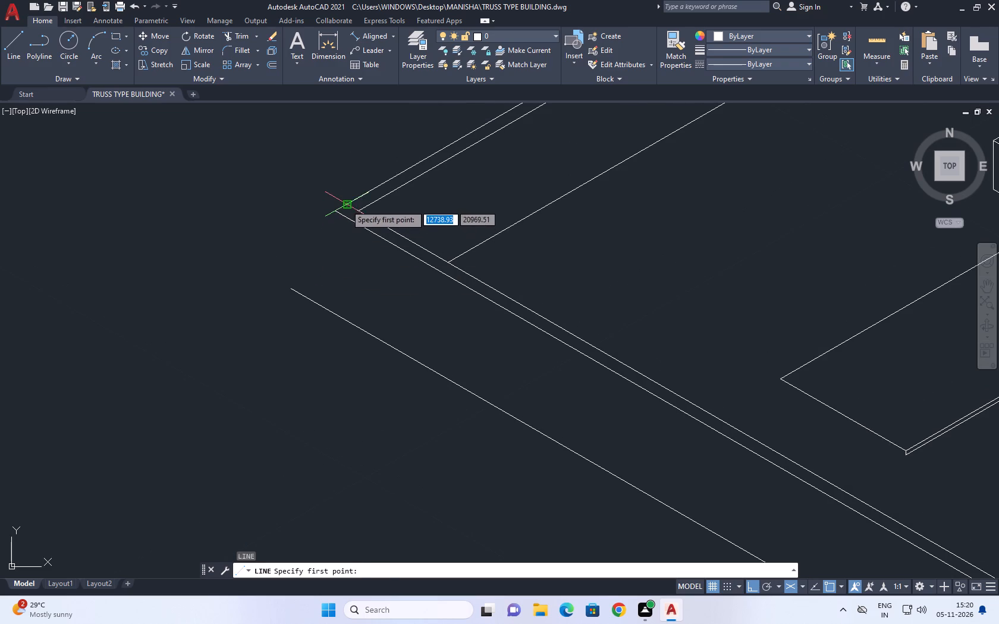
{"action": "left_click", "coordinate": [345, 204]}
{"action": "key", "text": "F5"}
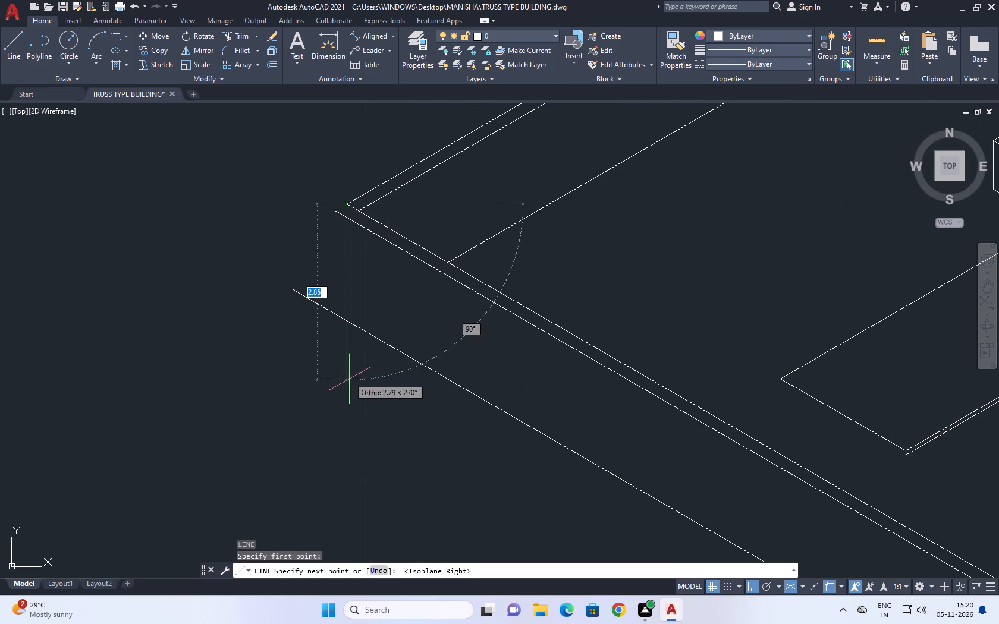
{"action": "left_click", "coordinate": [350, 382]}
{"action": "key", "text": "space"}
Trim the cross wall's outer top and bottom lines beyond the vertical, and the vertical's overshoot below the bottom line.
{"action": "key", "text": "t"}
{"action": "key", "text": "r"}
{"action": "key", "text": "space"}
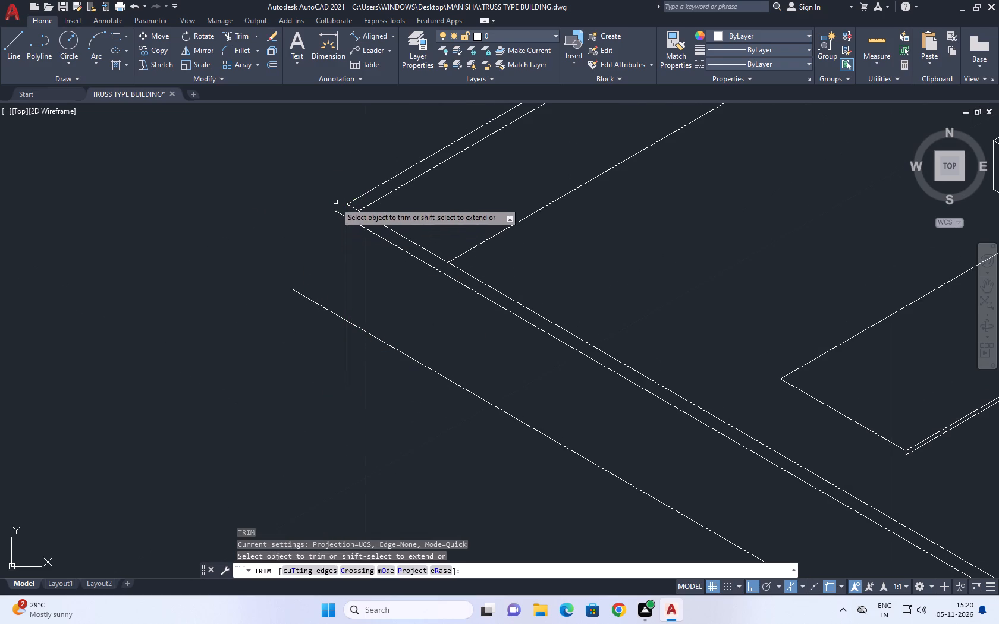
{"action": "left_click_drag", "start_coordinate": [338, 202], "coordinate": [340, 196]}
{"action": "left_click", "coordinate": [314, 401]}
{"action": "left_click", "coordinate": [324, 335]}
{"action": "left_click", "coordinate": [421, 405]}
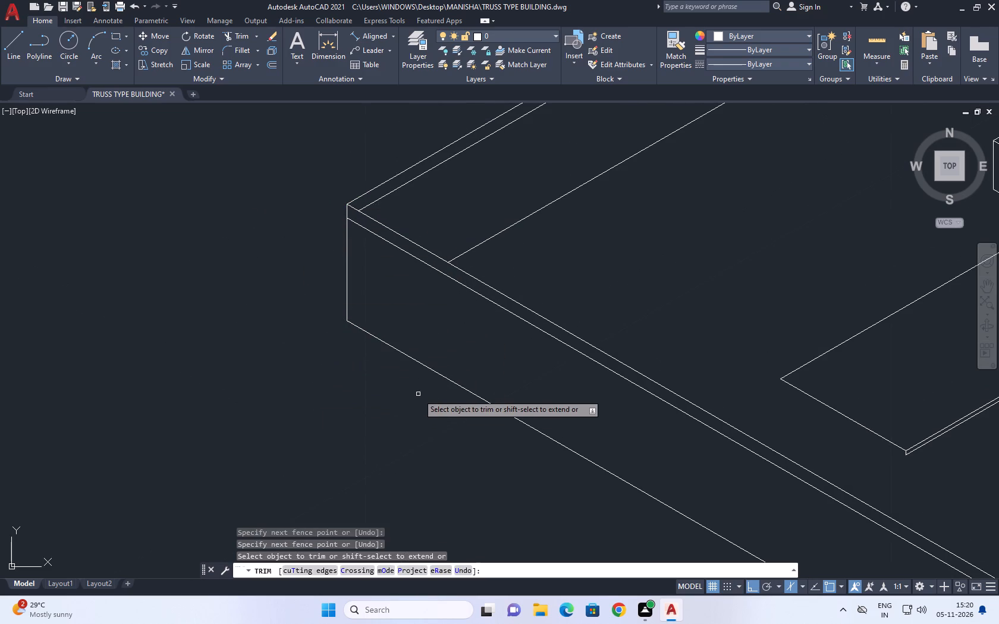
{"action": "scroll", "coordinate": [418, 394], "scroll_direction": "down", "scroll_amount": 3}
{"action": "key", "text": "space"}
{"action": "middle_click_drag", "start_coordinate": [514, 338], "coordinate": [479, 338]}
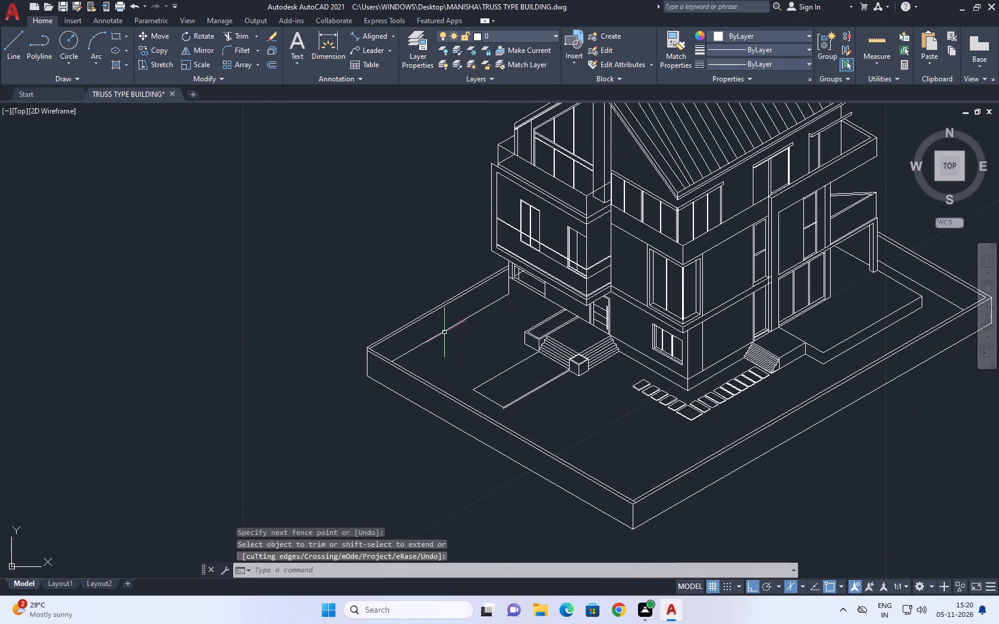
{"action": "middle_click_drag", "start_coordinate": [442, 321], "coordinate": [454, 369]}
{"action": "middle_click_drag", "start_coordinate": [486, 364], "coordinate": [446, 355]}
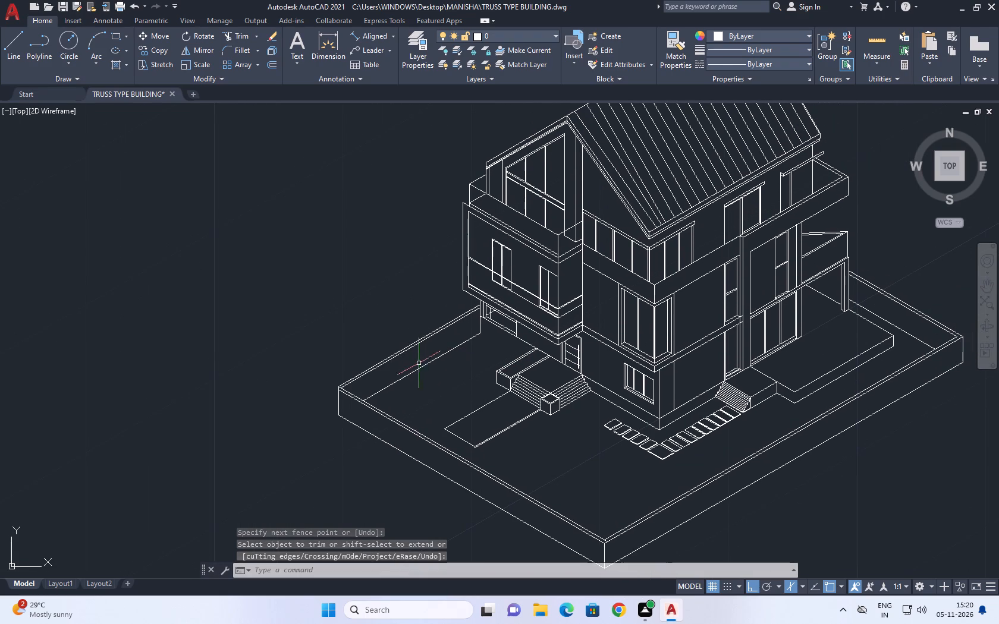
Draw a 330° base line from the boundary's bottom corner at the house to below the ground-floor opening under the overhang.
{"action": "middle_click_drag", "start_coordinate": [407, 395], "coordinate": [303, 239]}
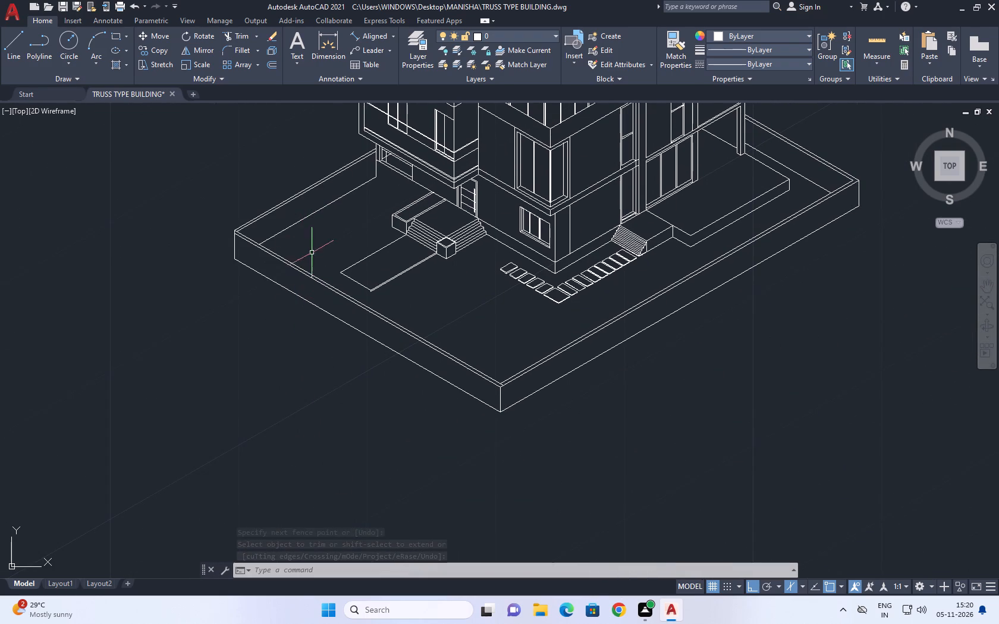
{"action": "middle_click_drag", "start_coordinate": [312, 251], "coordinate": [335, 343]}
{"action": "scroll", "coordinate": [351, 345], "scroll_direction": "down", "scroll_amount": 1}
{"action": "middle_click_drag", "start_coordinate": [464, 322], "coordinate": [463, 329]}
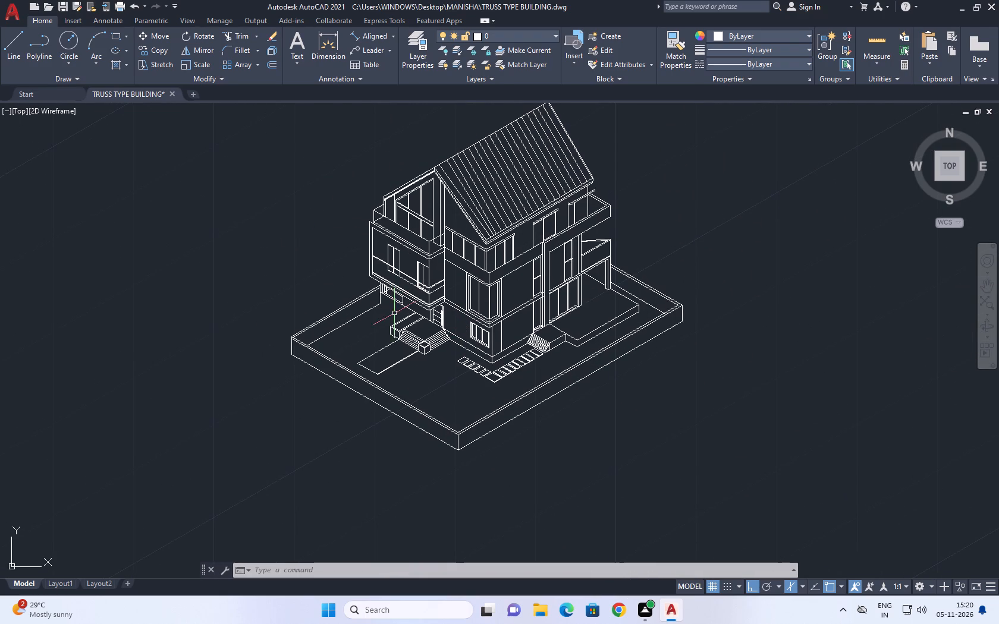
{"action": "scroll", "coordinate": [446, 323], "scroll_direction": "up", "scroll_amount": 3}
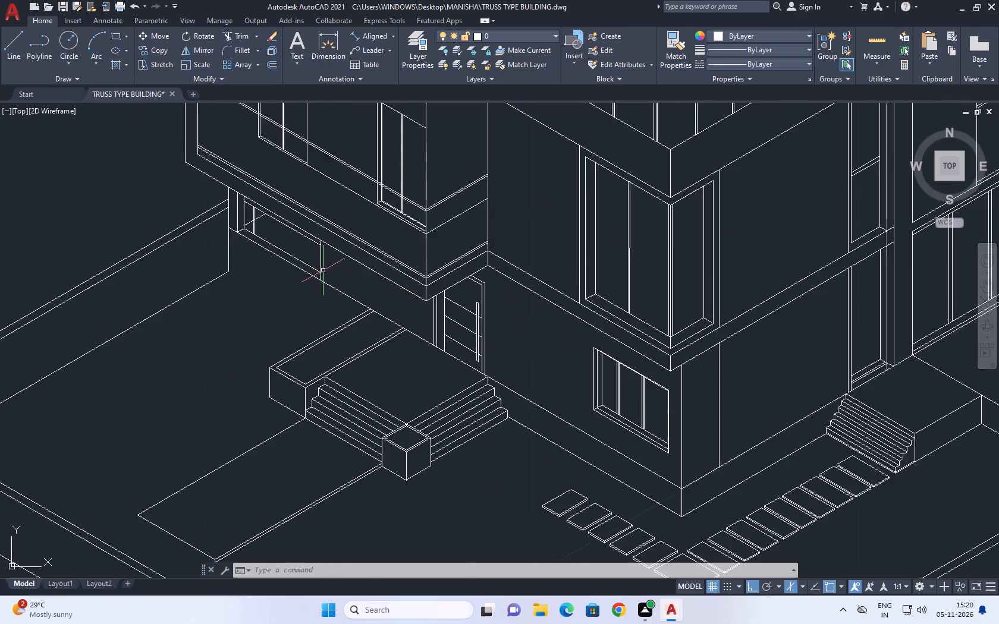
{"action": "scroll", "coordinate": [317, 268], "scroll_direction": "up", "scroll_amount": 2}
{"action": "middle_click_drag", "start_coordinate": [265, 264], "coordinate": [544, 327]}
{"action": "middle_click_drag", "start_coordinate": [345, 382], "coordinate": [395, 393]}
{"action": "key", "text": "l"}
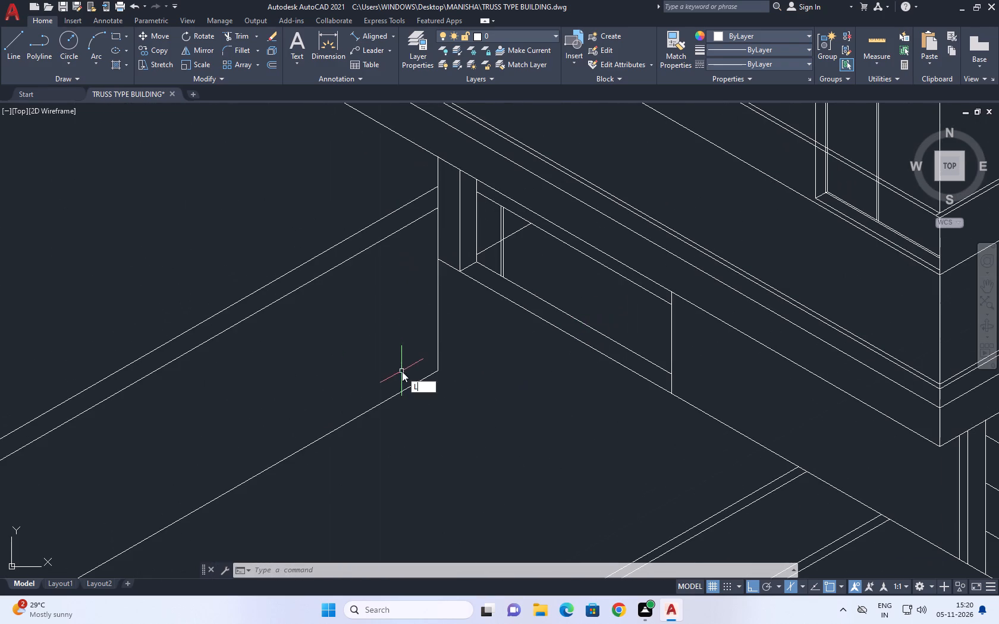
{"action": "key", "text": "space"}
{"action": "left_click", "coordinate": [436, 373]}
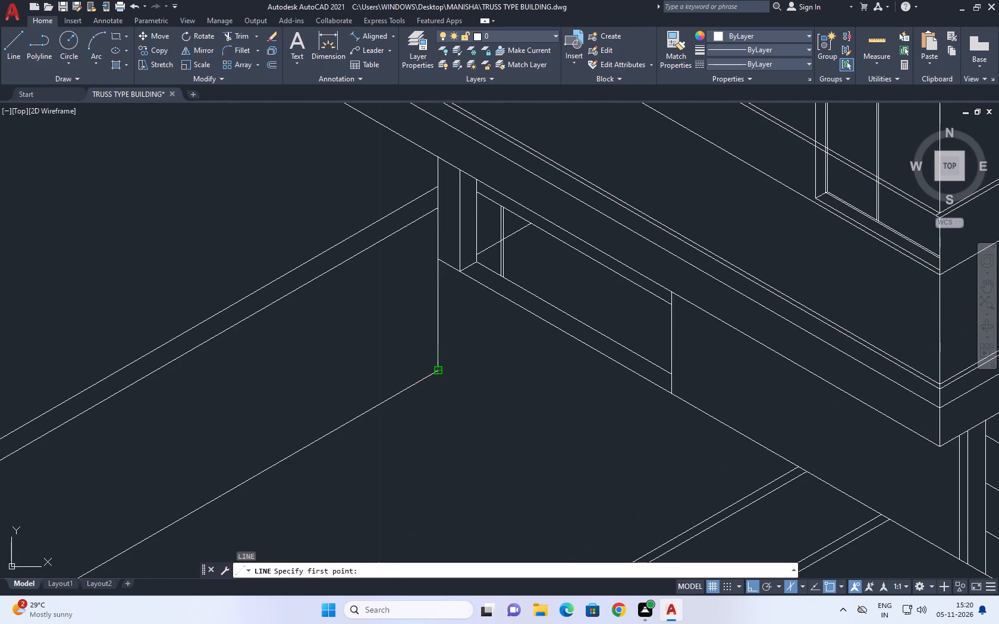
{"action": "key", "text": "F5"}
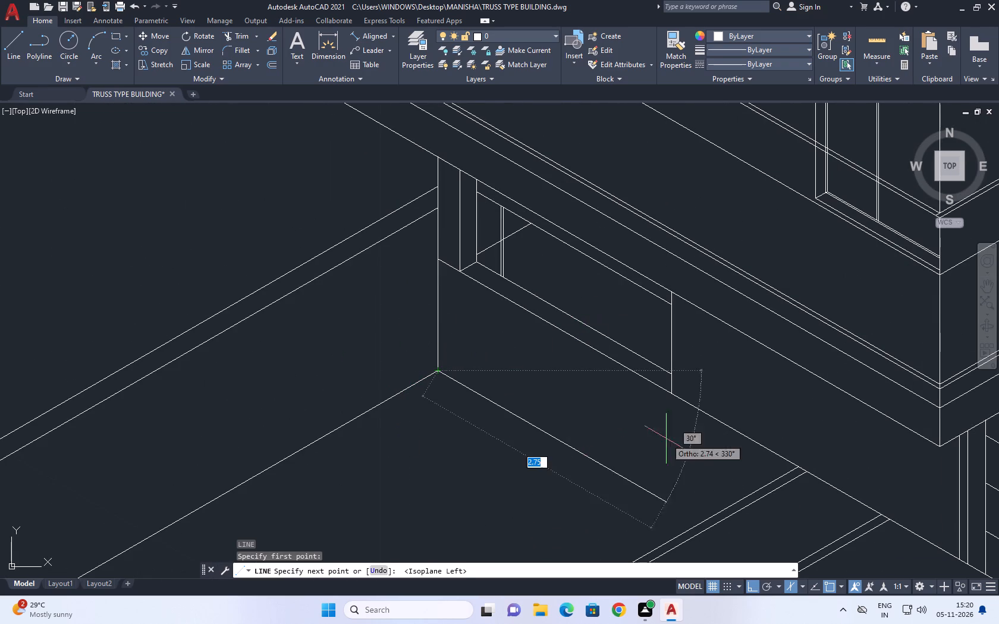
{"action": "scroll", "coordinate": [705, 460], "scroll_direction": "down", "scroll_amount": 3}
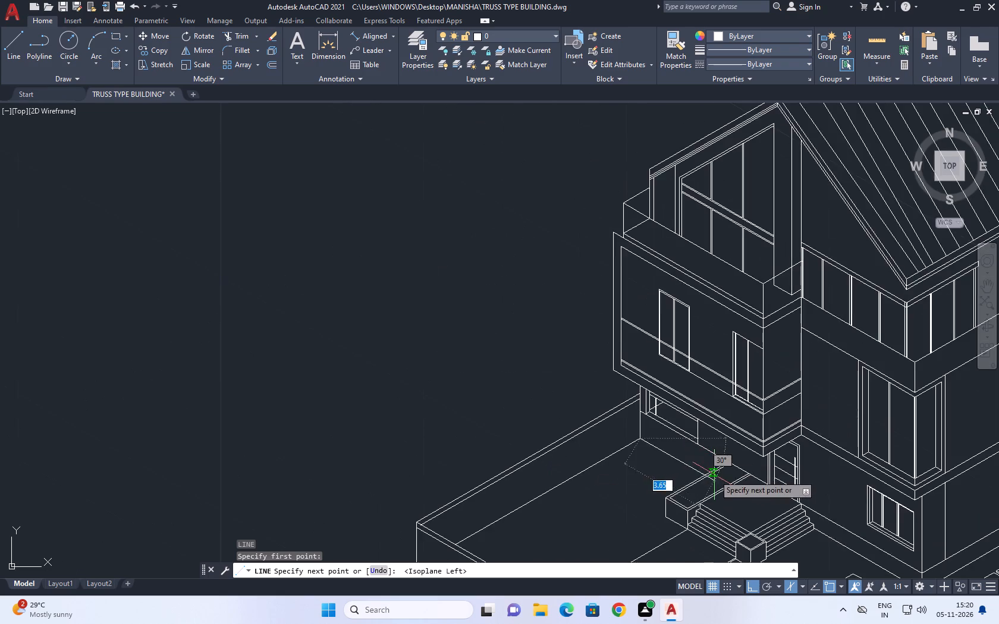
{"action": "scroll", "coordinate": [714, 475], "scroll_direction": "up", "scroll_amount": 2}
{"action": "left_click", "coordinate": [660, 445]}
{"action": "key", "text": "space"}
Extend the ground-floor opening's vertical lines down to the new base line, and its far vertical down to the entrance planter edge.
{"action": "middle_click_drag", "start_coordinate": [641, 380], "coordinate": [645, 398]}
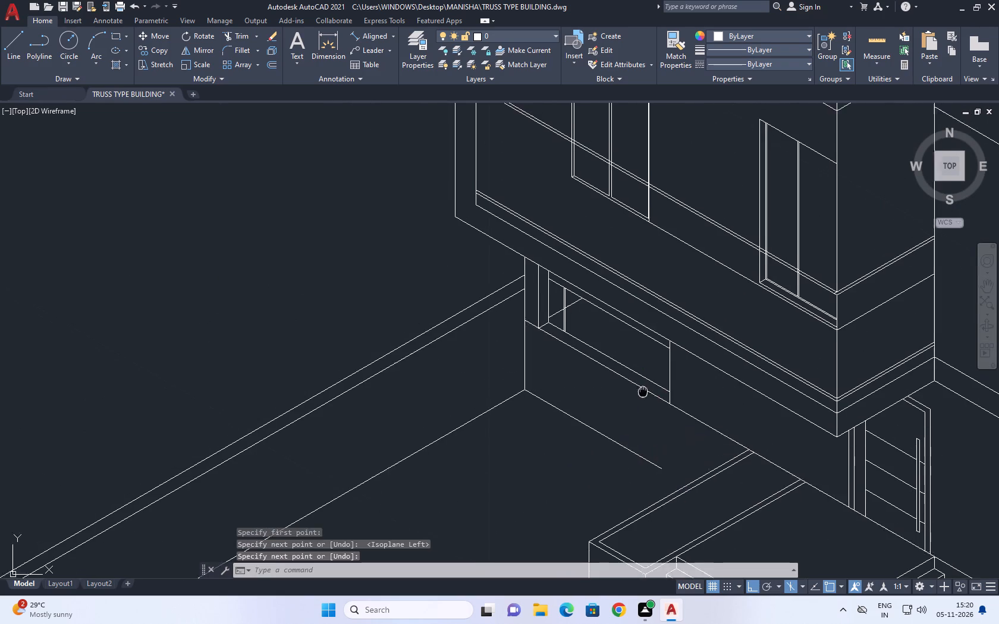
{"action": "middle_click_drag", "start_coordinate": [645, 398], "coordinate": [651, 411]}
{"action": "key", "text": "e"}
{"action": "key", "text": "x"}
{"action": "key", "text": "space"}
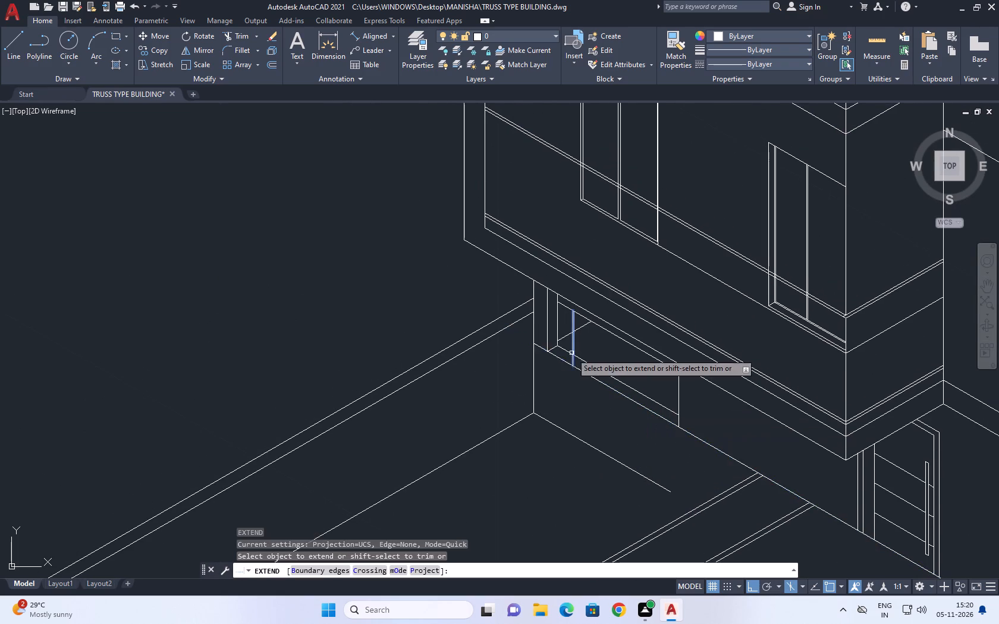
{"action": "scroll", "coordinate": [542, 330], "scroll_direction": "up", "scroll_amount": 1}
{"action": "left_click", "coordinate": [541, 323]}
{"action": "left_click", "coordinate": [630, 377]}
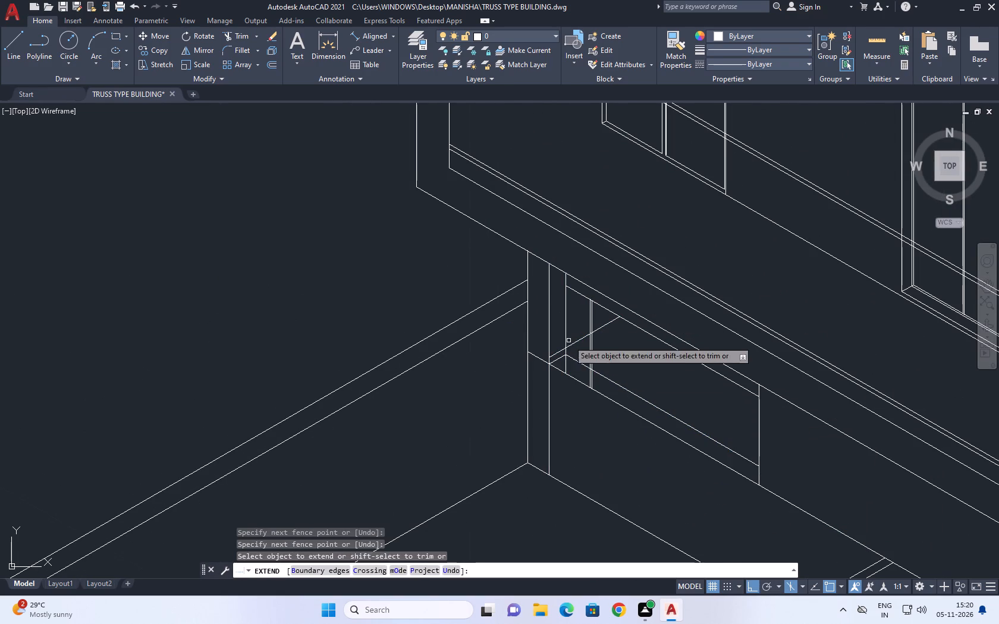
{"action": "left_click", "coordinate": [561, 327]}
{"action": "left_click", "coordinate": [642, 405]}
{"action": "left_click", "coordinate": [712, 409]}
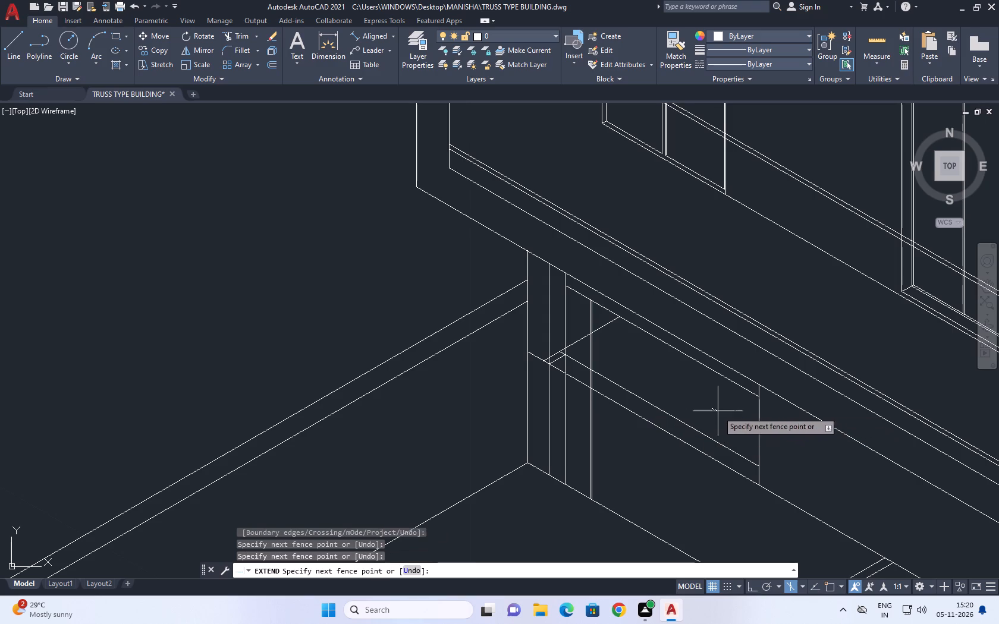
{"action": "left_click", "coordinate": [779, 462]}
{"action": "key", "text": "space"}
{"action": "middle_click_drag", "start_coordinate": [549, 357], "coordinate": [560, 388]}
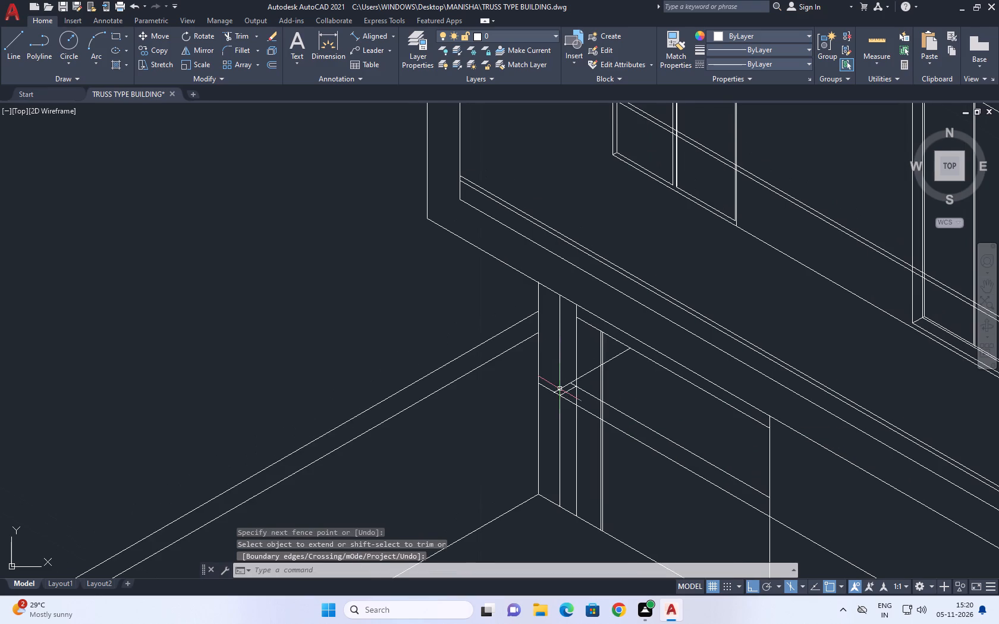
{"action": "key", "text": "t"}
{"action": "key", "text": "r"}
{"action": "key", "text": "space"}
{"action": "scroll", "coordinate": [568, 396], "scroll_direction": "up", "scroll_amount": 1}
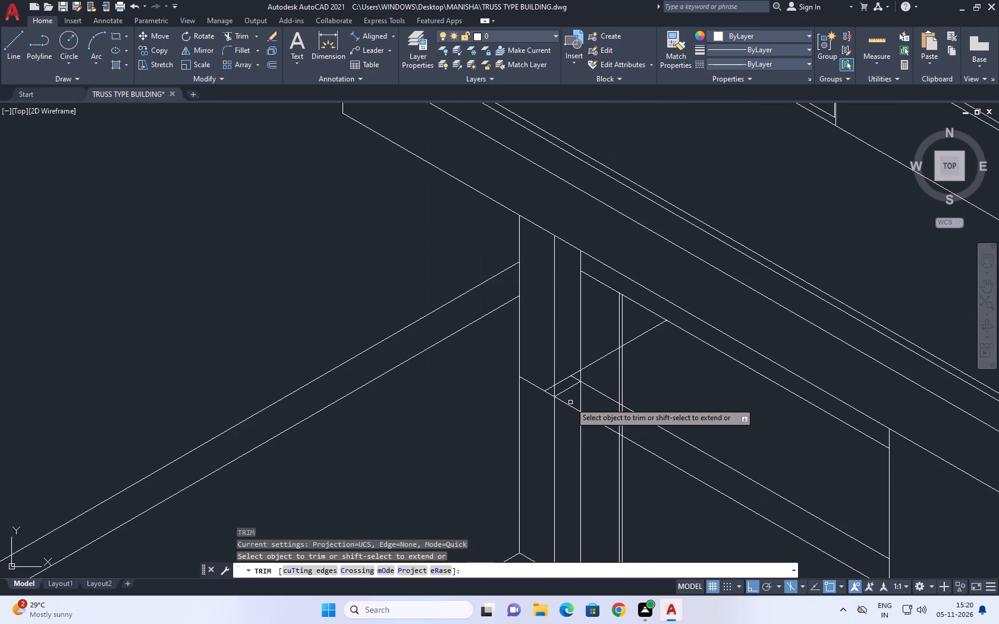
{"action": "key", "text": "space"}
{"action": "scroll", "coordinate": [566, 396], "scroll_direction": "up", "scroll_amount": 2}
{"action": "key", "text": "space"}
Move the opening's two sloping sill-corner lines straight down from the old wall base to the new base line.
{"action": "left_click", "coordinate": [574, 339]}
{"action": "left_click", "coordinate": [573, 378]}
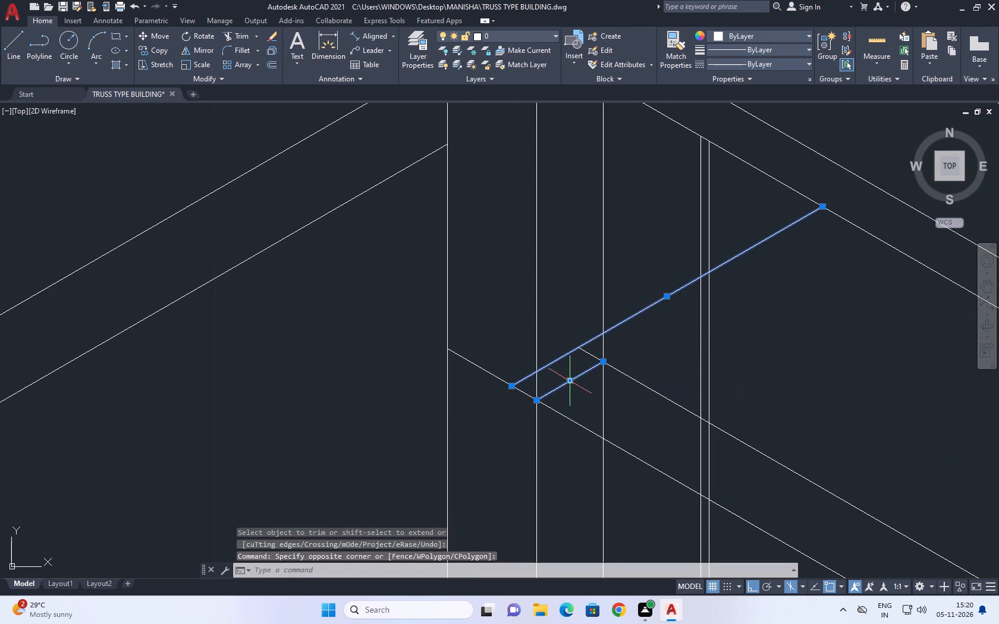
{"action": "middle_click_drag", "start_coordinate": [558, 408], "coordinate": [560, 298]}
{"action": "key", "text": "m"}
{"action": "key", "text": "space"}
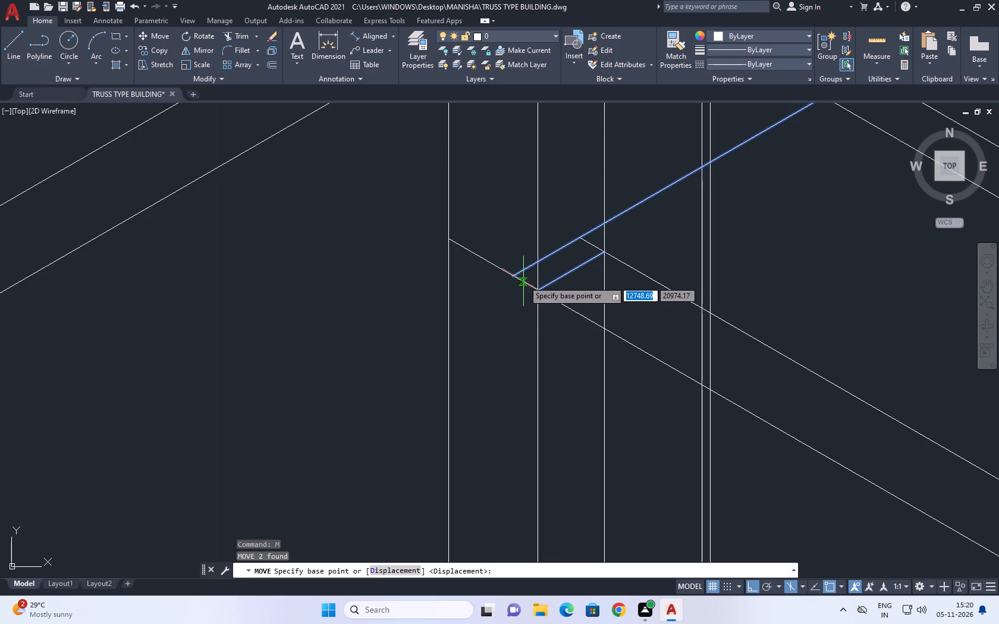
{"action": "left_click", "coordinate": [541, 289]}
{"action": "scroll", "coordinate": [541, 285], "scroll_direction": "down", "scroll_amount": 3}
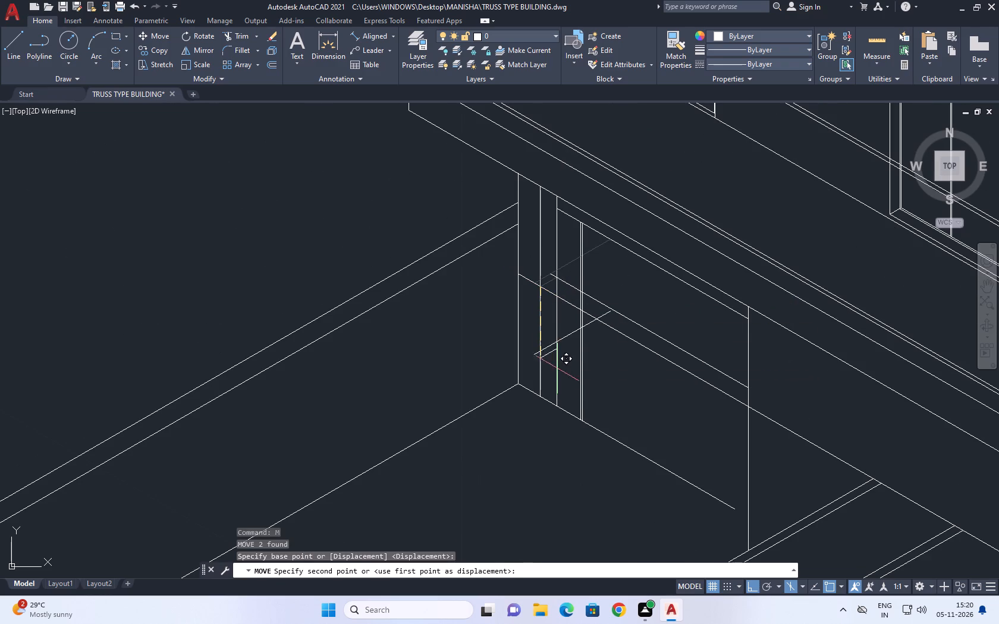
{"action": "scroll", "coordinate": [545, 405], "scroll_direction": "up", "scroll_amount": 3}
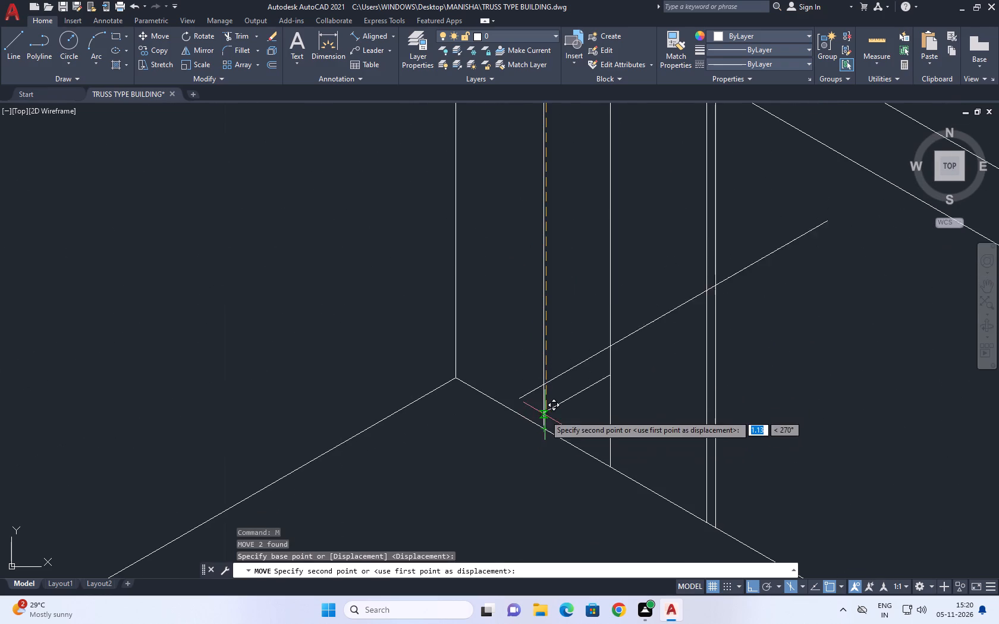
{"action": "left_click", "coordinate": [544, 429]}
{"action": "scroll", "coordinate": [562, 379], "scroll_direction": "down", "scroll_amount": 4}
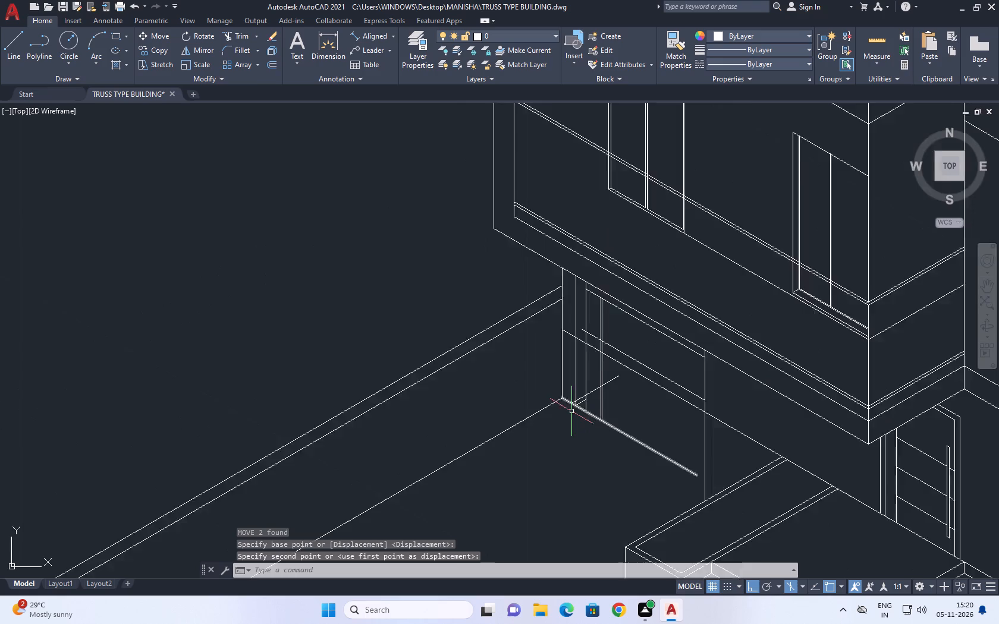
Move the short sloping line so its lower end meets the foot of the opening's outer vertical exactly.
{"action": "scroll", "coordinate": [571, 411], "scroll_direction": "up", "scroll_amount": 5}
{"action": "left_click", "coordinate": [641, 360]}
{"action": "left_click", "coordinate": [630, 339]}
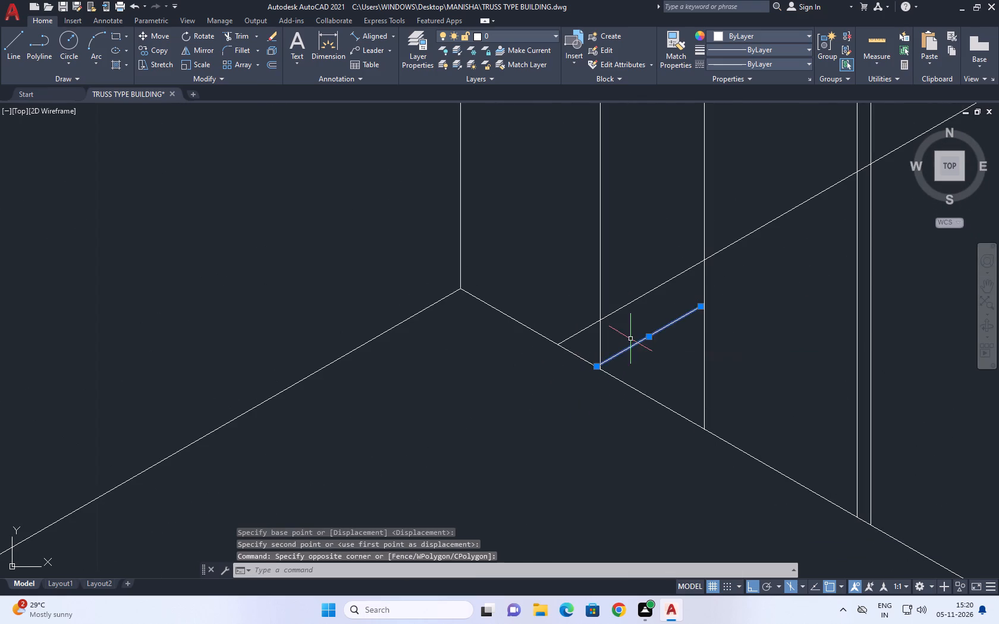
{"action": "middle_click_drag", "start_coordinate": [634, 363], "coordinate": [624, 386]}
{"action": "key", "text": "m"}
{"action": "key", "text": "space"}
{"action": "scroll", "coordinate": [601, 401], "scroll_direction": "up", "scroll_amount": 2}
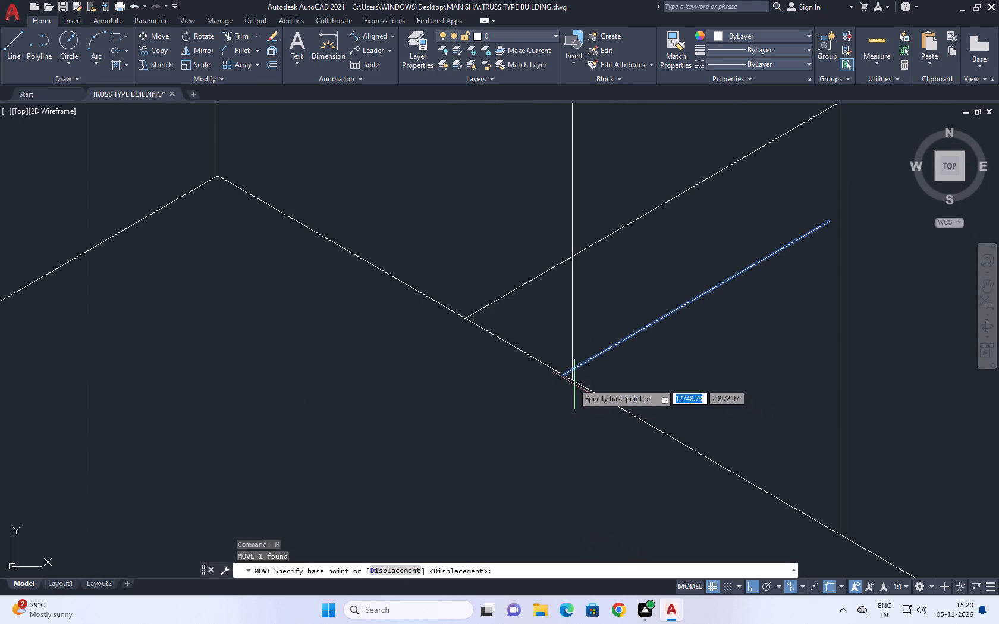
{"action": "left_click", "coordinate": [561, 374]}
{"action": "left_click", "coordinate": [574, 382]}
{"action": "scroll", "coordinate": [593, 398], "scroll_direction": "down", "scroll_amount": 2}
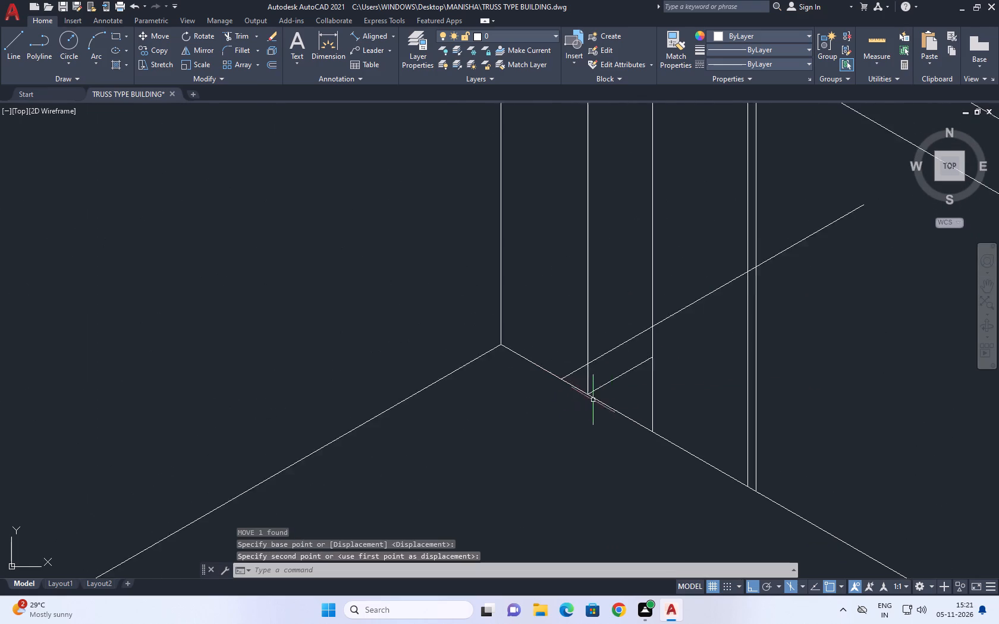
Trim the opening's inner jamb vertical where it overshoots below the short sloping line.
{"action": "scroll", "coordinate": [593, 401], "scroll_direction": "down", "scroll_amount": 2}
{"action": "middle_click_drag", "start_coordinate": [634, 392], "coordinate": [629, 418]}
{"action": "key", "text": "t"}
{"action": "key", "text": "r"}
{"action": "key", "text": "space"}
{"action": "left_click_drag", "start_coordinate": [637, 415], "coordinate": [629, 417]}
{"action": "left_click", "coordinate": [621, 419]}
{"action": "key", "text": "space"}
Erase the longer sloping line at the foot of the ground-floor opening.
{"action": "left_click", "coordinate": [648, 365]}
{"action": "key", "text": "Delete"}
{"action": "scroll", "coordinate": [634, 372], "scroll_direction": "down", "scroll_amount": 2}
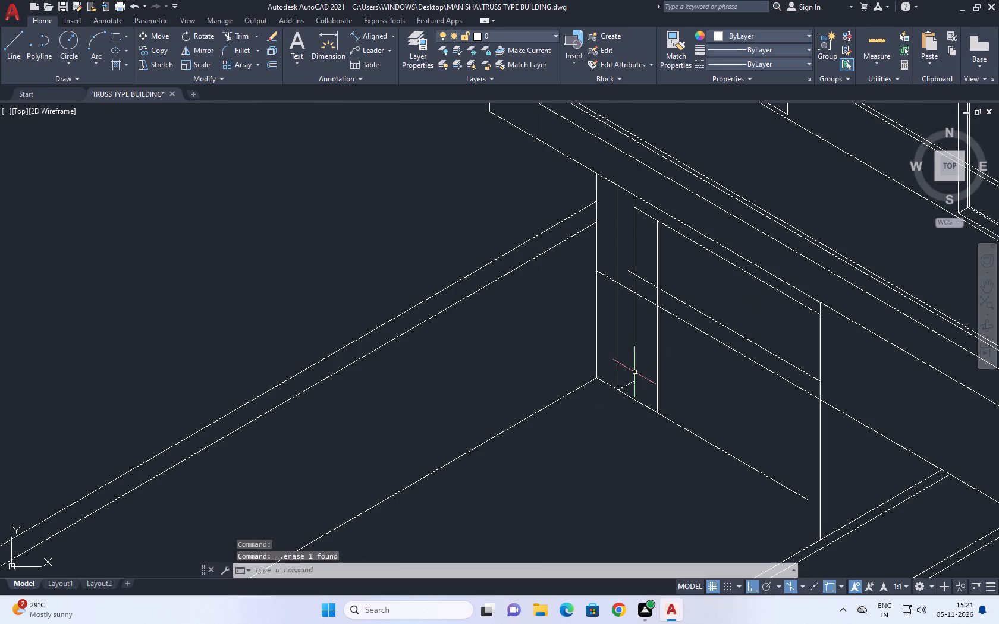
Trim the old wall base line between the opening's far vertical and the entrance planter.
{"action": "middle_click_drag", "start_coordinate": [655, 382], "coordinate": [654, 401]}
{"action": "middle_click_drag", "start_coordinate": [630, 299], "coordinate": [617, 323]}
{"action": "scroll", "coordinate": [729, 402], "scroll_direction": "down", "scroll_amount": 1}
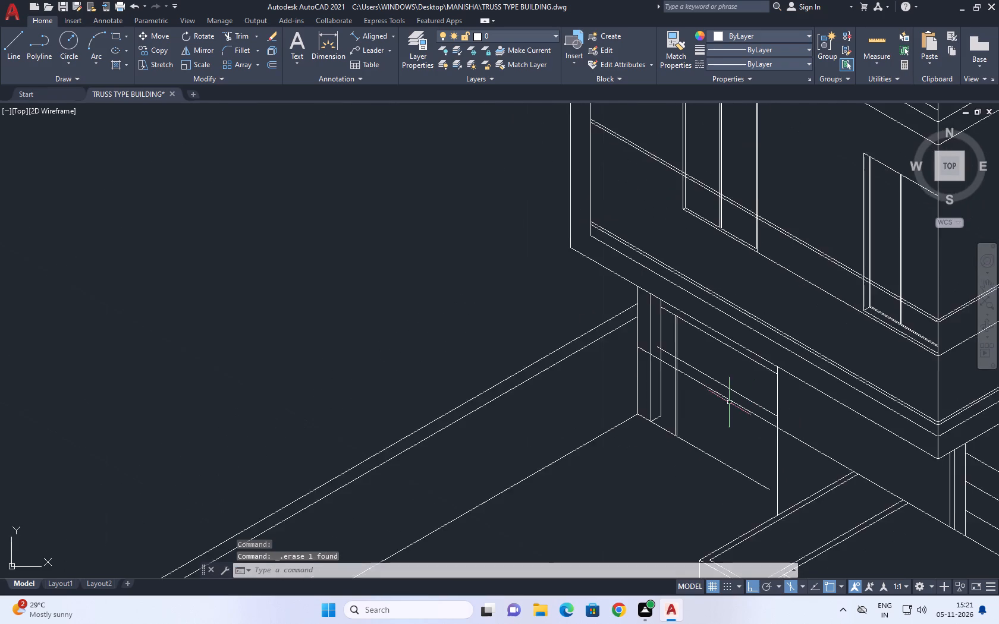
{"action": "middle_click_drag", "start_coordinate": [771, 406], "coordinate": [693, 373]}
{"action": "middle_click_drag", "start_coordinate": [721, 405], "coordinate": [721, 415]}
{"action": "scroll", "coordinate": [705, 387], "scroll_direction": "down", "scroll_amount": 1}
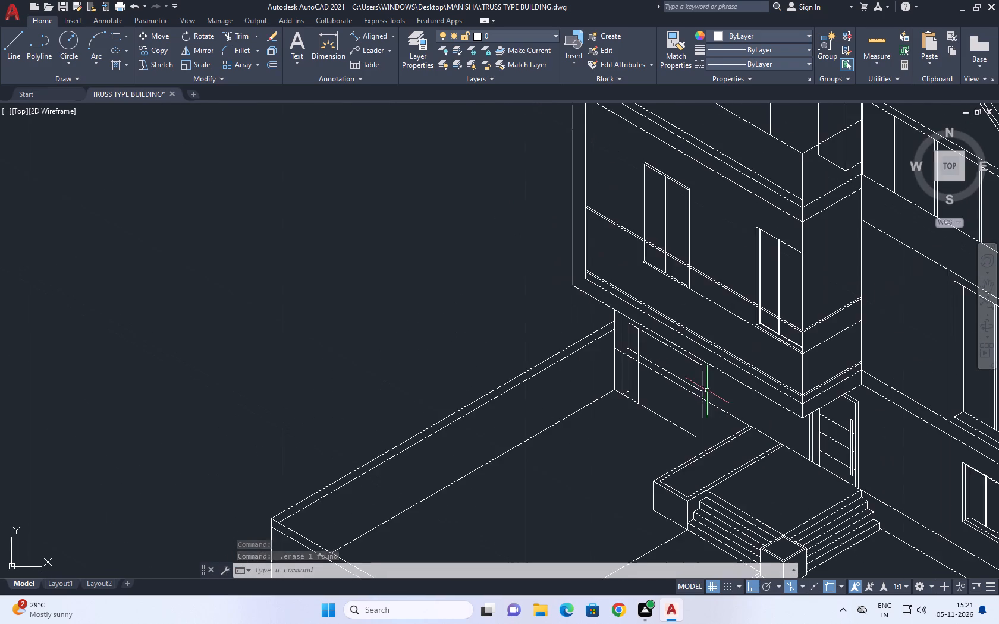
{"action": "scroll", "coordinate": [736, 390], "scroll_direction": "down", "scroll_amount": 2}
{"action": "middle_click_drag", "start_coordinate": [750, 388], "coordinate": [750, 312]}
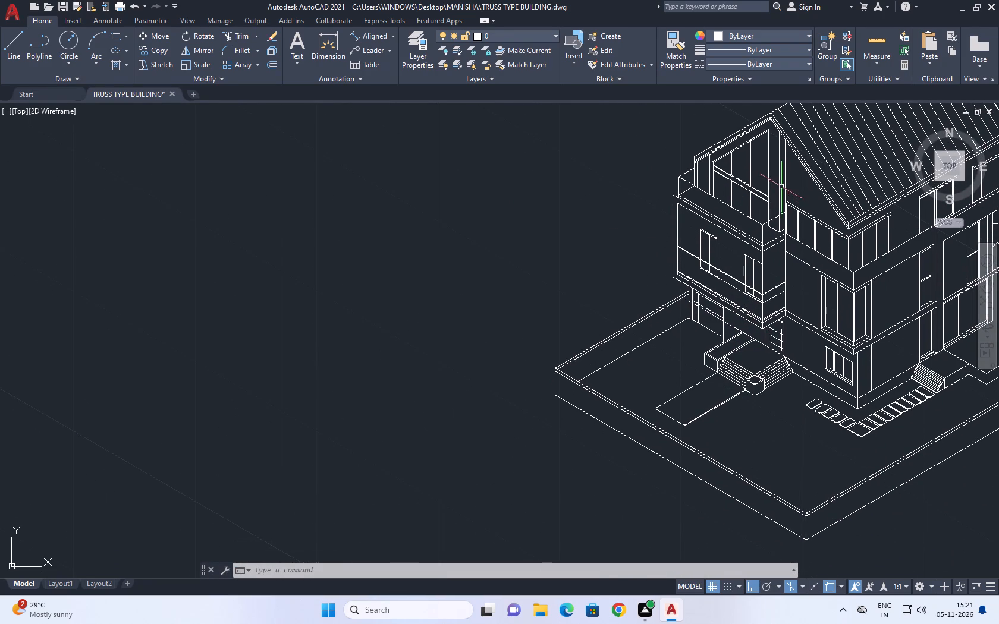
{"action": "type", "text": "TR"}
{"action": "key", "text": "space"}
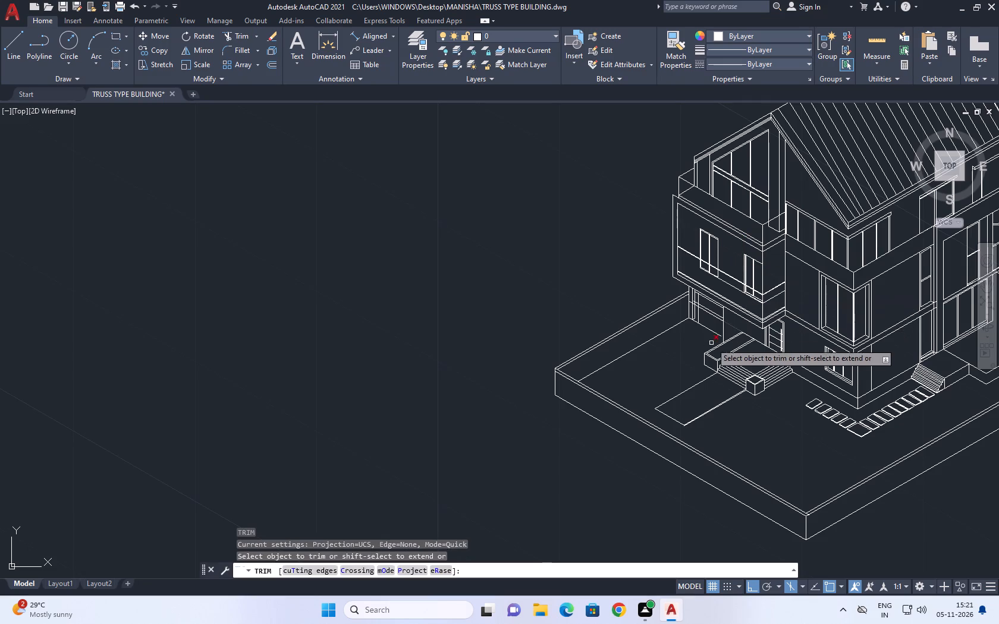
{"action": "scroll", "coordinate": [715, 341], "scroll_direction": "up", "scroll_amount": 3}
{"action": "left_click", "coordinate": [782, 290]}
{"action": "left_click", "coordinate": [776, 271]}
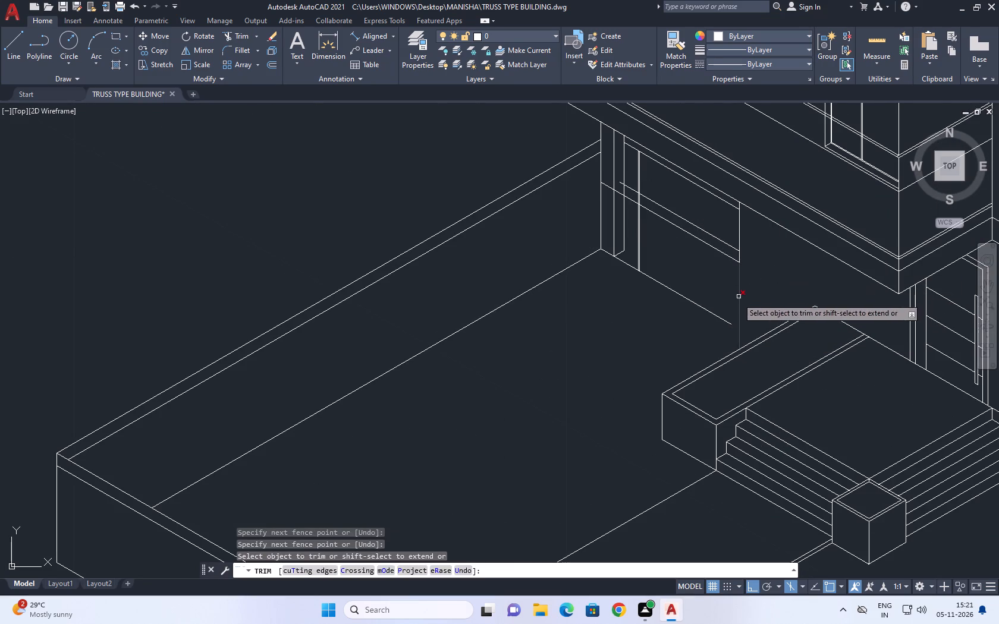
{"action": "key", "text": "space"}
Fillet the new base line with the opening's far vertical at radius 0.
{"action": "middle_click_drag", "start_coordinate": [723, 316], "coordinate": [727, 340]}
{"action": "scroll", "coordinate": [734, 355], "scroll_direction": "up", "scroll_amount": 2}
{"action": "scroll", "coordinate": [737, 348], "scroll_direction": "down", "scroll_amount": 2}
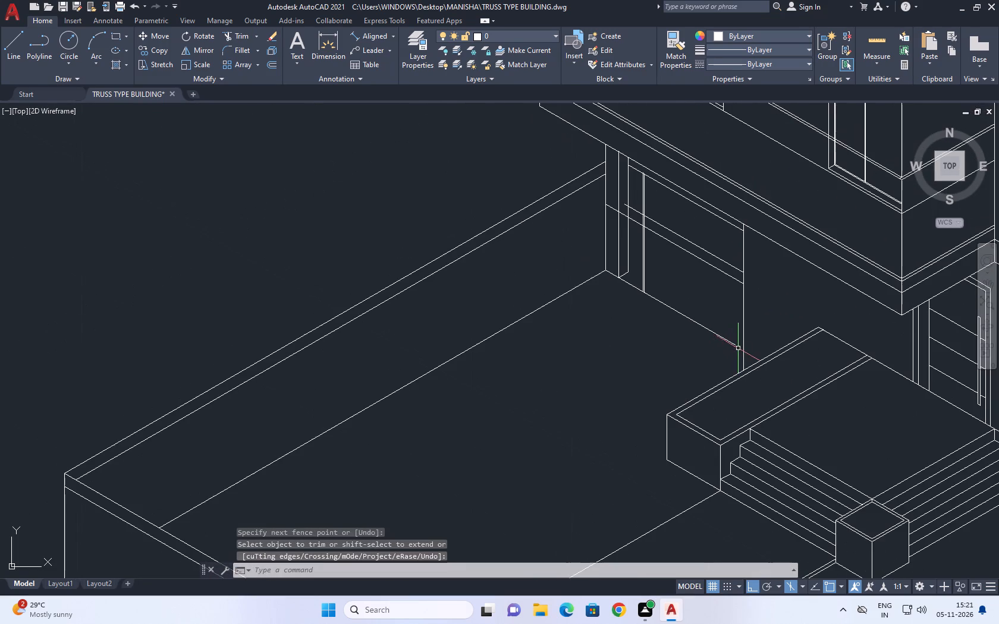
{"action": "scroll", "coordinate": [734, 358], "scroll_direction": "up", "scroll_amount": 1}
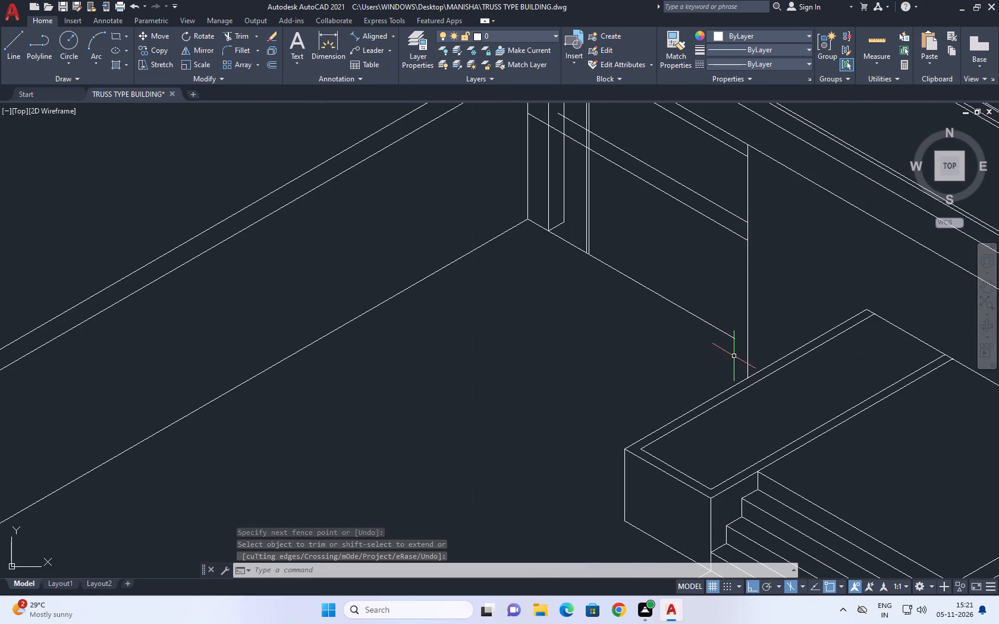
{"action": "middle_click_drag", "start_coordinate": [742, 301], "coordinate": [750, 321]}
{"action": "key", "text": "f"}
{"action": "key", "text": "space"}
{"action": "left_click", "coordinate": [736, 354]}
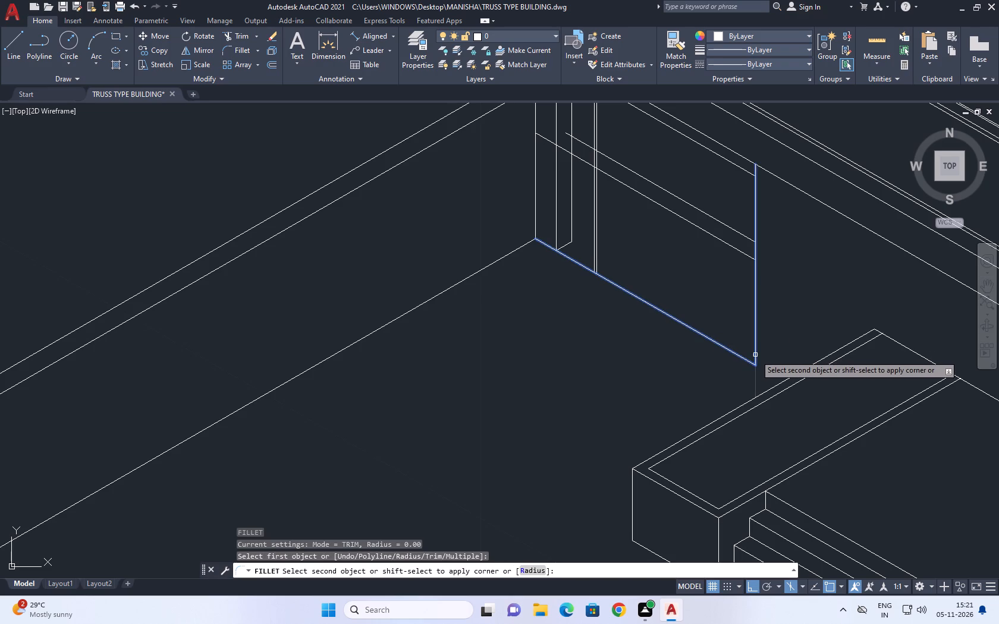
{"action": "key", "text": "space"}
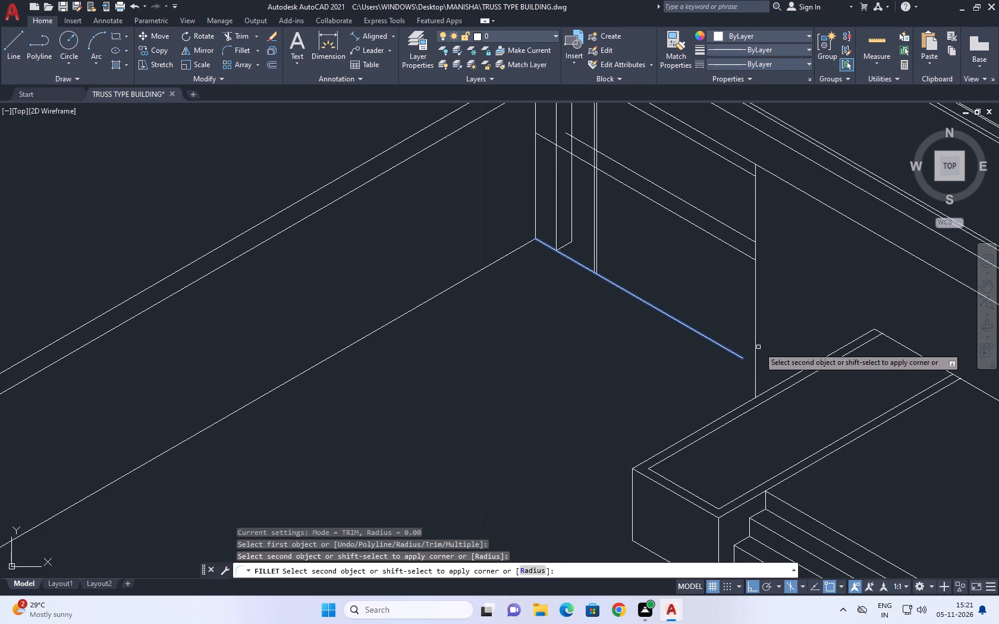
{"action": "left_click", "coordinate": [756, 345]}
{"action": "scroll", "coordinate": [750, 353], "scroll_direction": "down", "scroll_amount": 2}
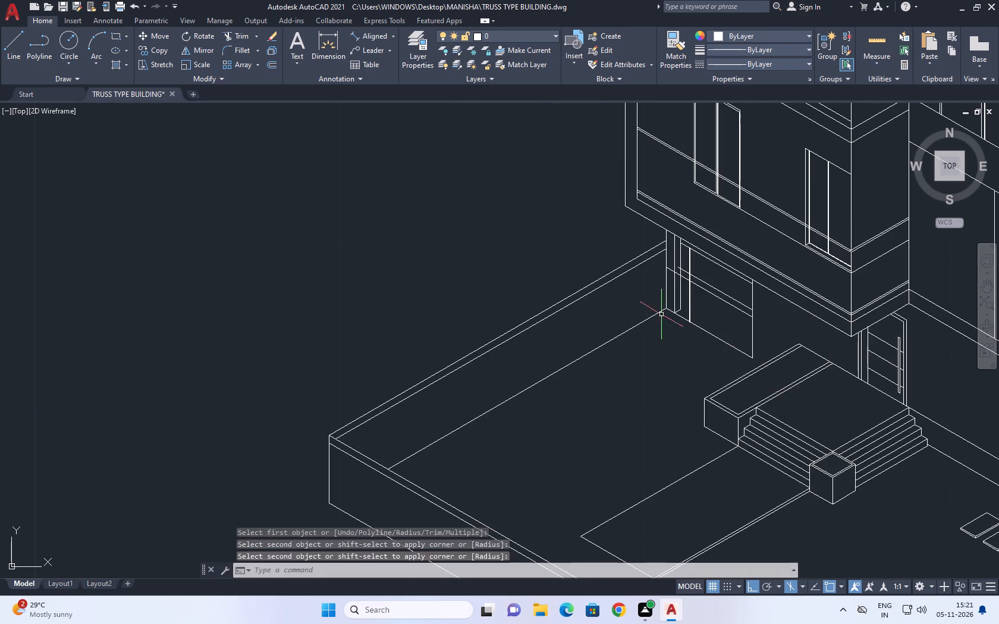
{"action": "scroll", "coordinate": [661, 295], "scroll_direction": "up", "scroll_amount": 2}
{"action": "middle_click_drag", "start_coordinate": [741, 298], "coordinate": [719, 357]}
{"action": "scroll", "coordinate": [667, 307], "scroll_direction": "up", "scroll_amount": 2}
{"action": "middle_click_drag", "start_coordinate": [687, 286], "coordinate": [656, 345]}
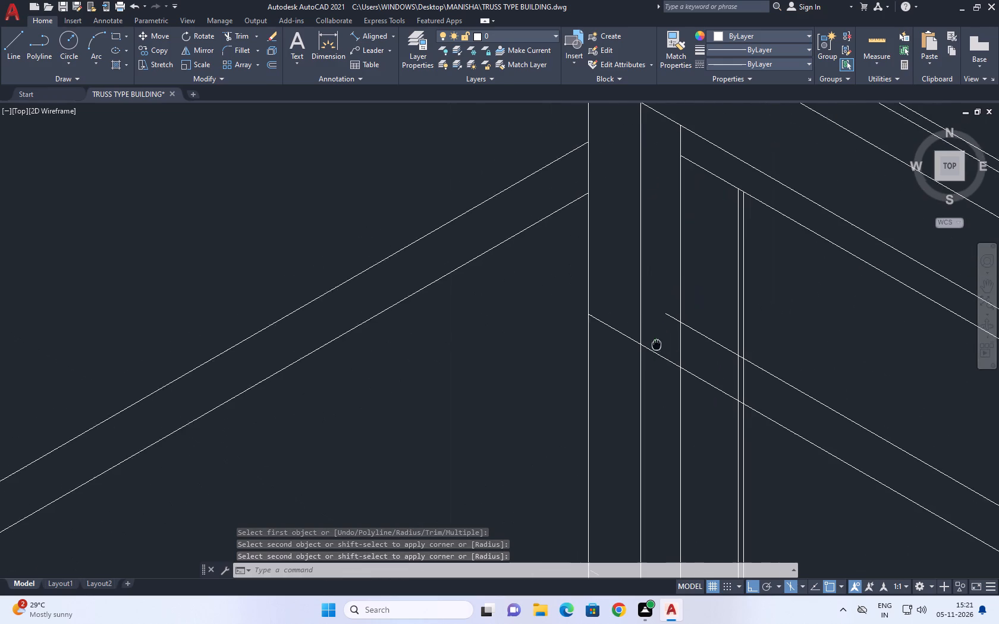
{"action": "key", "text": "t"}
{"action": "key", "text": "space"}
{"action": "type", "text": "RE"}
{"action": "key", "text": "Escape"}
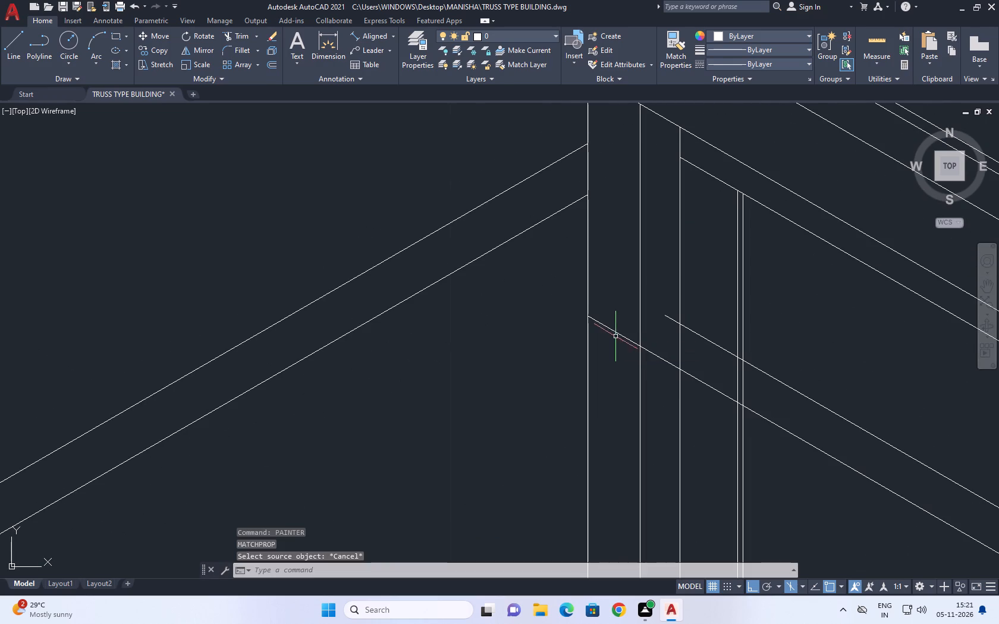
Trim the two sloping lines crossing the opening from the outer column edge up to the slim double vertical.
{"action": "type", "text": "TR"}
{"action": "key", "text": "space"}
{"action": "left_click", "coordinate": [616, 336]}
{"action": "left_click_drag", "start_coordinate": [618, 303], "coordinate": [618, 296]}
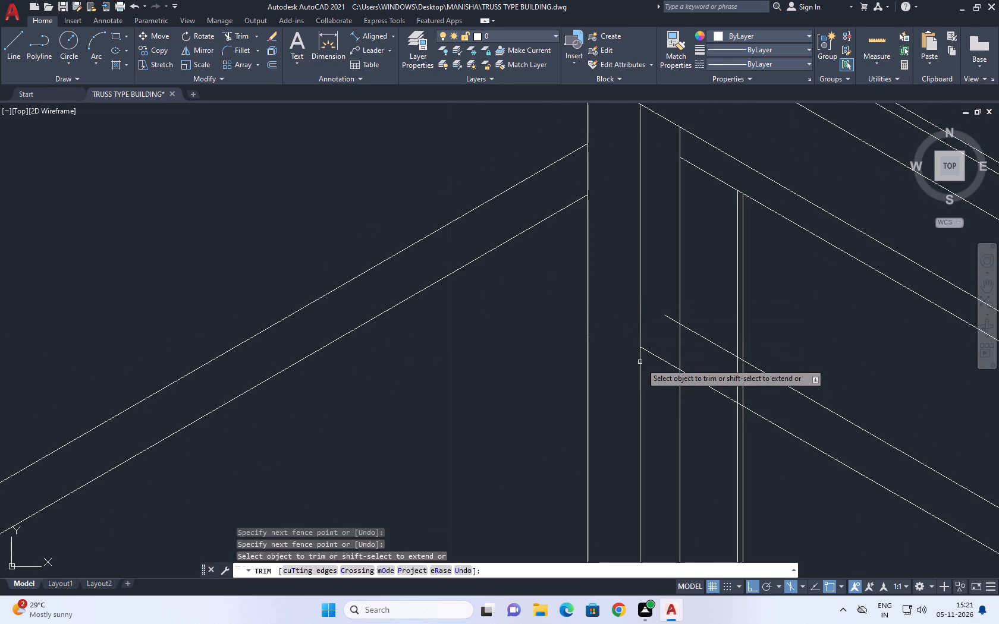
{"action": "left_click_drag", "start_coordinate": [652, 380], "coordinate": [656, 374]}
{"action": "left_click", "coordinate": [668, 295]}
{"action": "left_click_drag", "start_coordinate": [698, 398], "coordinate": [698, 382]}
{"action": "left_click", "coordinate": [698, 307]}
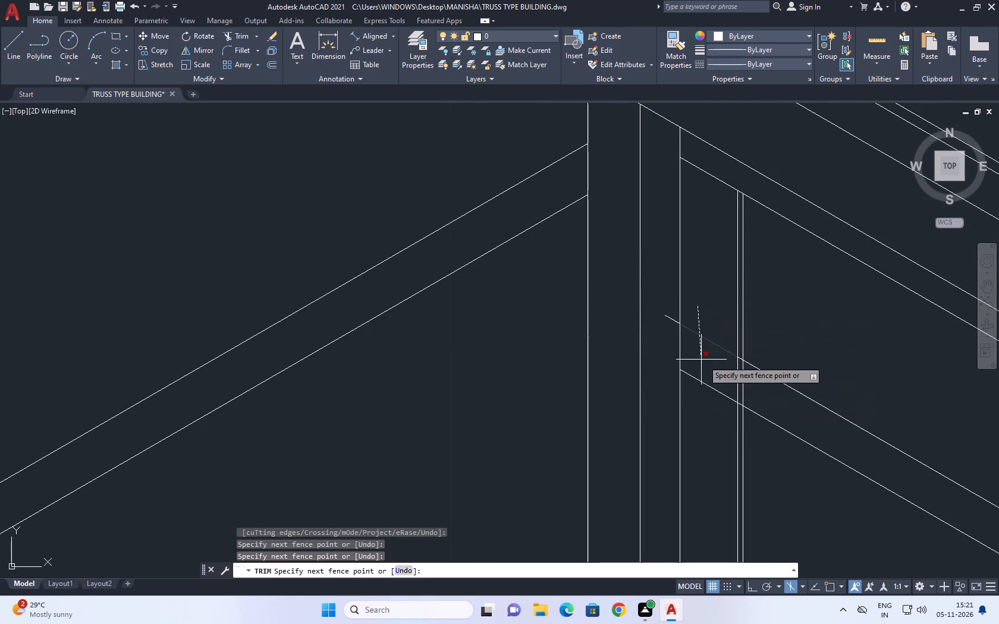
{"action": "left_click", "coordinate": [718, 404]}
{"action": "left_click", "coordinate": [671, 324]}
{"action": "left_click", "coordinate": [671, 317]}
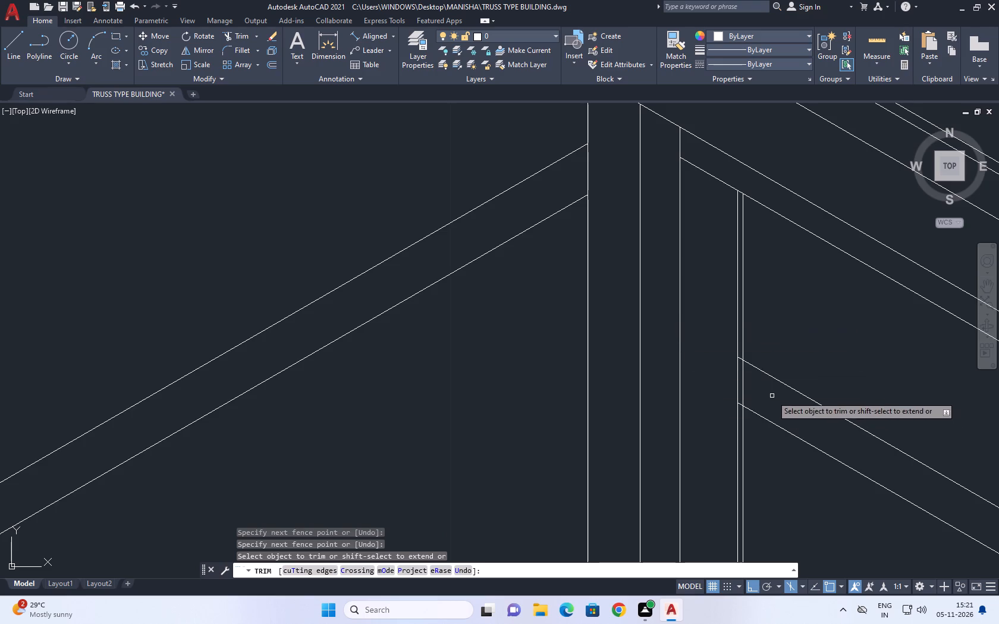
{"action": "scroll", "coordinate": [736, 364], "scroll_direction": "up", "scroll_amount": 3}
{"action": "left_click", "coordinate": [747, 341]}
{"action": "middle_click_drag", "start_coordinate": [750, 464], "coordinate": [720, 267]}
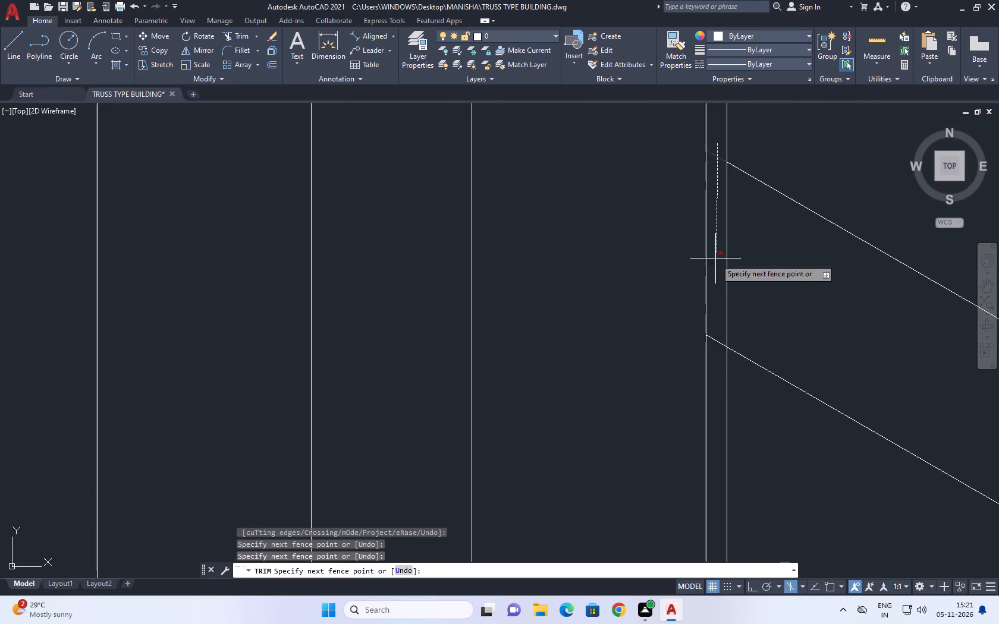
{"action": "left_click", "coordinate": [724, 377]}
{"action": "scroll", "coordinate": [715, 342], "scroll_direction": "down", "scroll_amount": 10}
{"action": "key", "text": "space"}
Erase the two sloping lines between the slim double vertical and the ground-floor opening's far vertical.
{"action": "scroll", "coordinate": [720, 348], "scroll_direction": "up", "scroll_amount": 4}
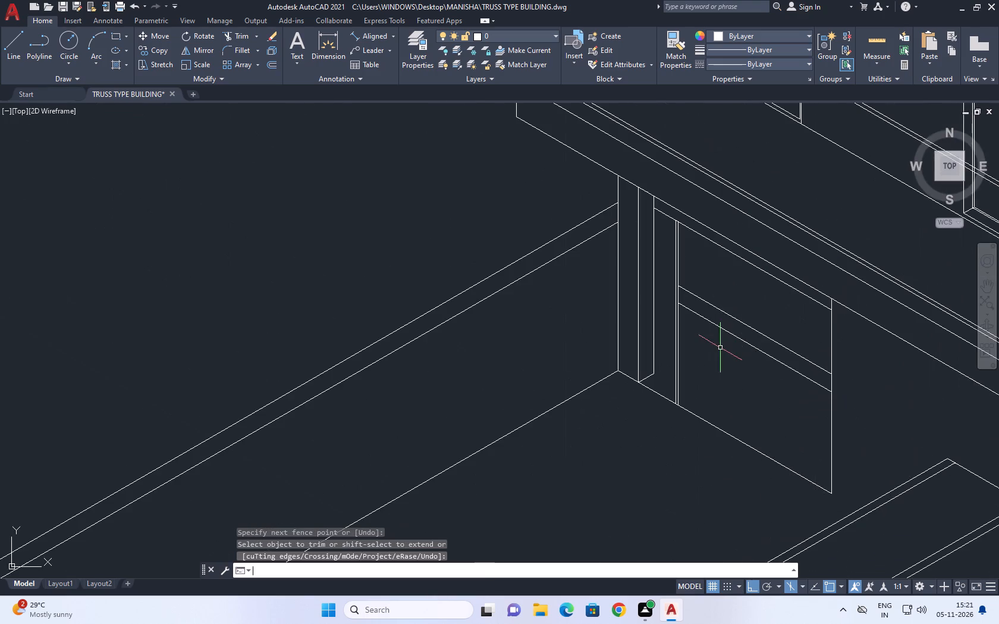
{"action": "middle_click_drag", "start_coordinate": [799, 373], "coordinate": [673, 399]}
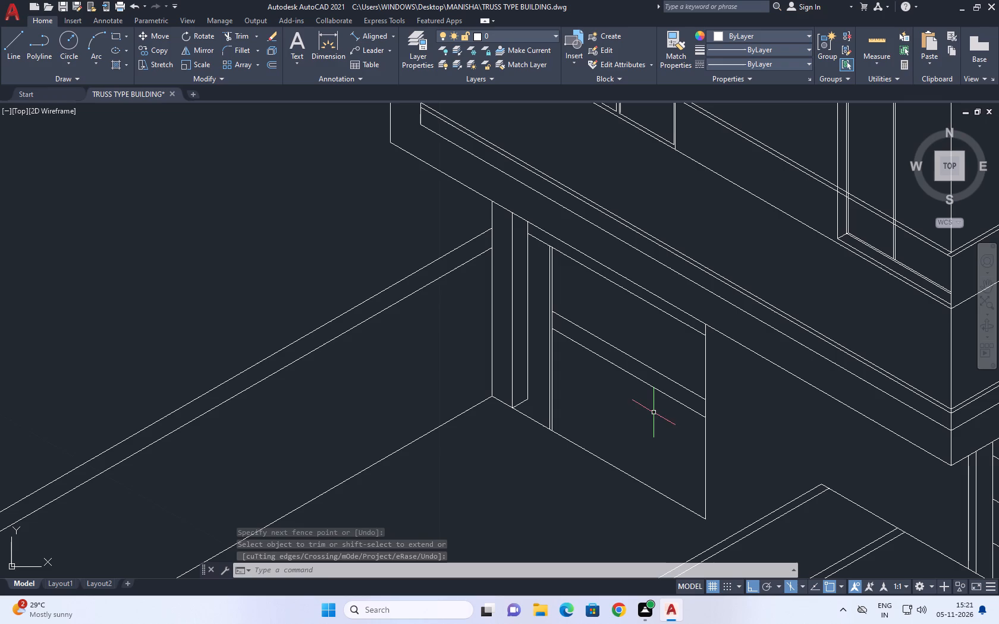
{"action": "scroll", "coordinate": [619, 327], "scroll_direction": "up", "scroll_amount": 3}
{"action": "left_click_drag", "start_coordinate": [643, 323], "coordinate": [608, 373]}
{"action": "left_click_drag", "start_coordinate": [505, 483], "coordinate": [511, 476]}
{"action": "right_click", "coordinate": [542, 335]}
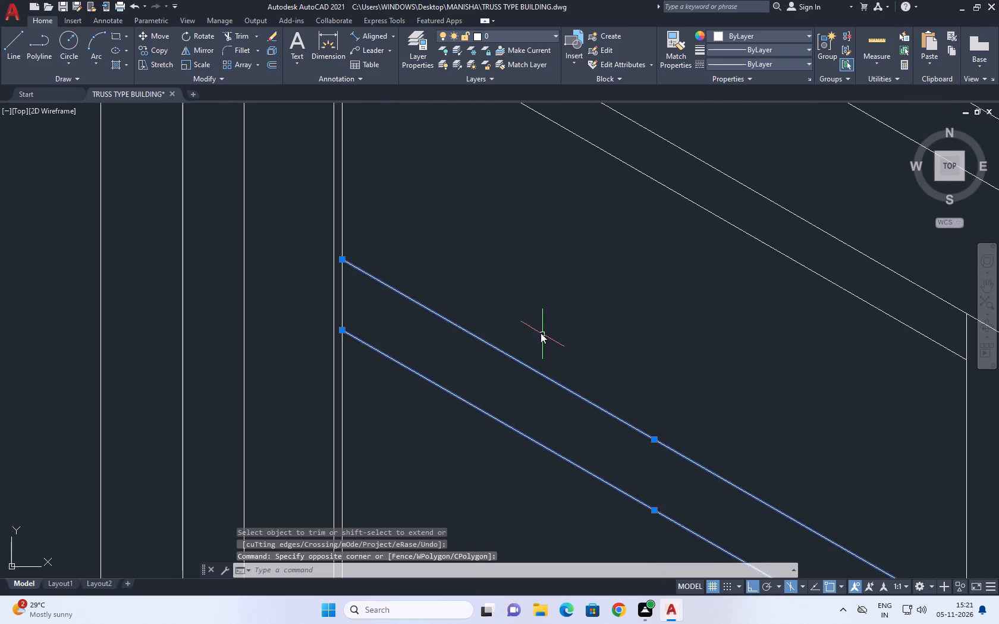
{"action": "left_click", "coordinate": [588, 132]}
Draw a 30° line about 2.2 units long on the top isoplane from just above the inner jamb's foot, across the opening.
{"action": "scroll", "coordinate": [615, 187], "scroll_direction": "down", "scroll_amount": 4}
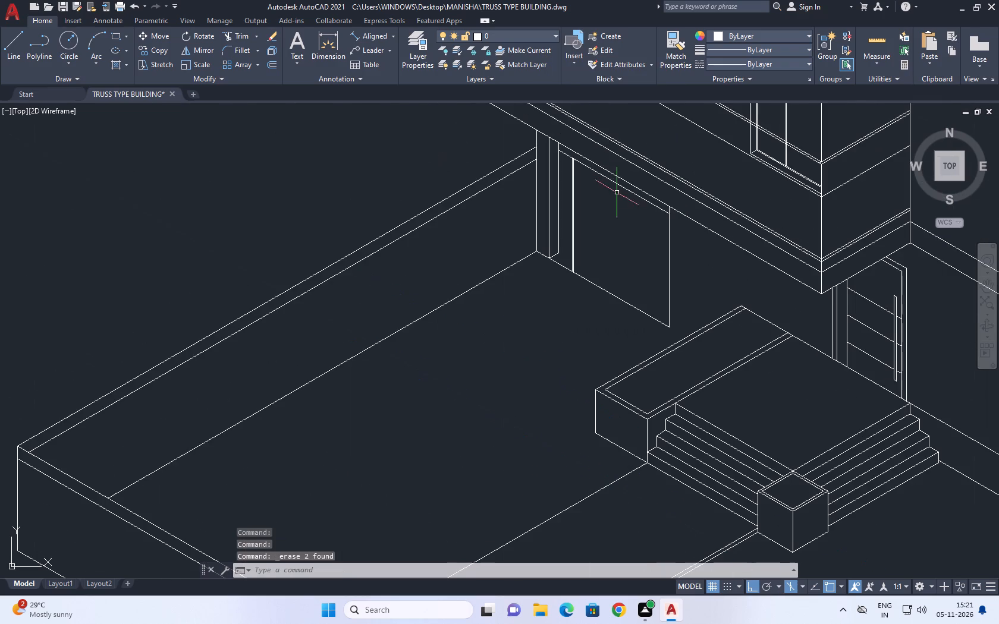
{"action": "scroll", "coordinate": [573, 279], "scroll_direction": "up", "scroll_amount": 3}
{"action": "middle_click_drag", "start_coordinate": [569, 279], "coordinate": [582, 312]}
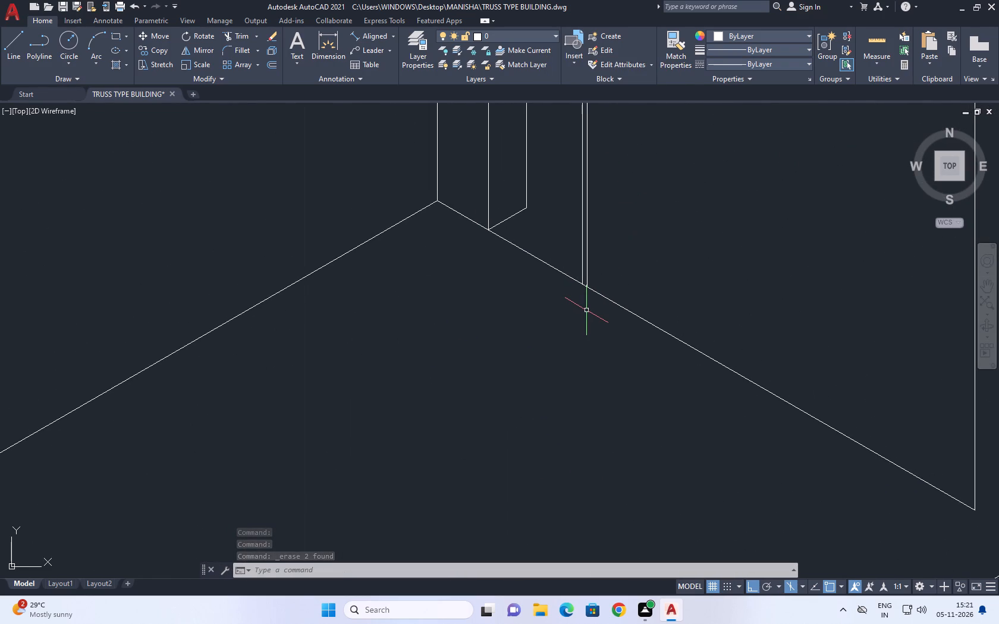
{"action": "middle_click_drag", "start_coordinate": [558, 235], "coordinate": [560, 300]}
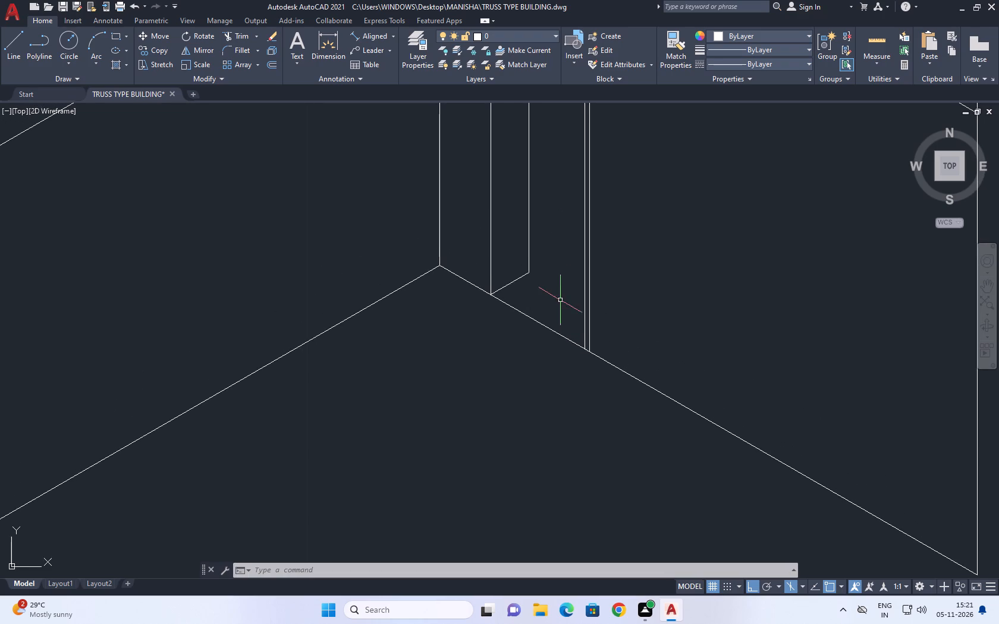
{"action": "type", "text": "L"}
{"action": "key", "text": "space"}
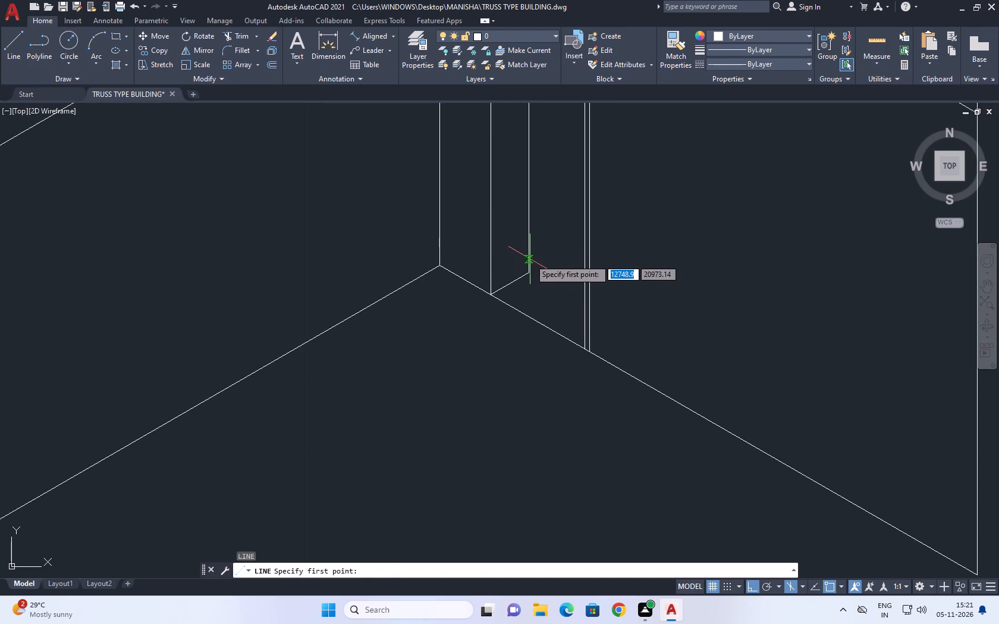
{"action": "left_click", "coordinate": [530, 257]}
{"action": "scroll", "coordinate": [637, 249], "scroll_direction": "down", "scroll_amount": 3}
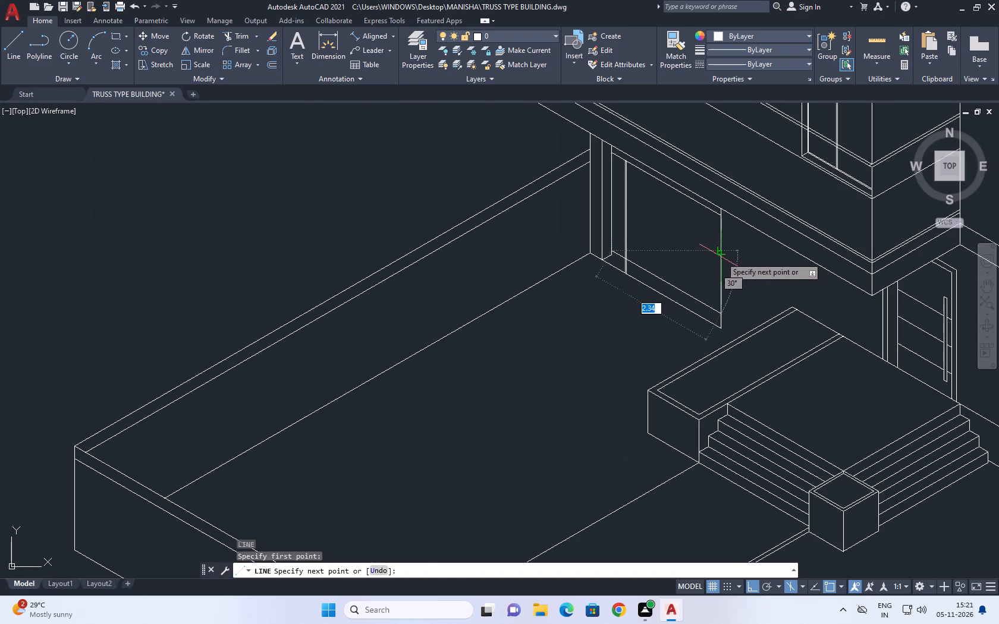
{"action": "key", "text": "F5"}
{"action": "scroll", "coordinate": [731, 256], "scroll_direction": "up", "scroll_amount": 1}
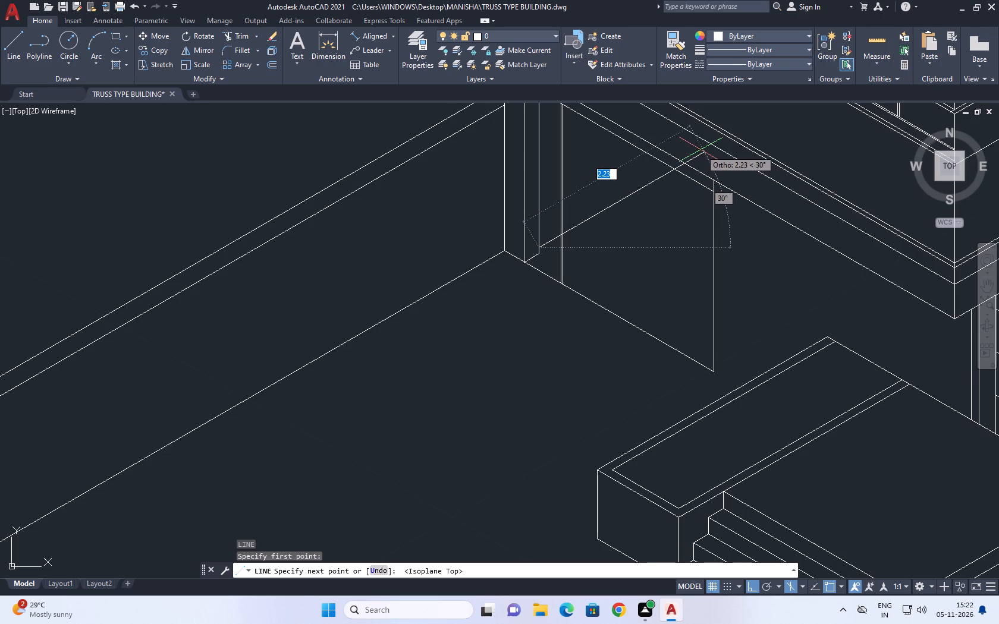
{"action": "middle_click_drag", "start_coordinate": [698, 150], "coordinate": [691, 174]}
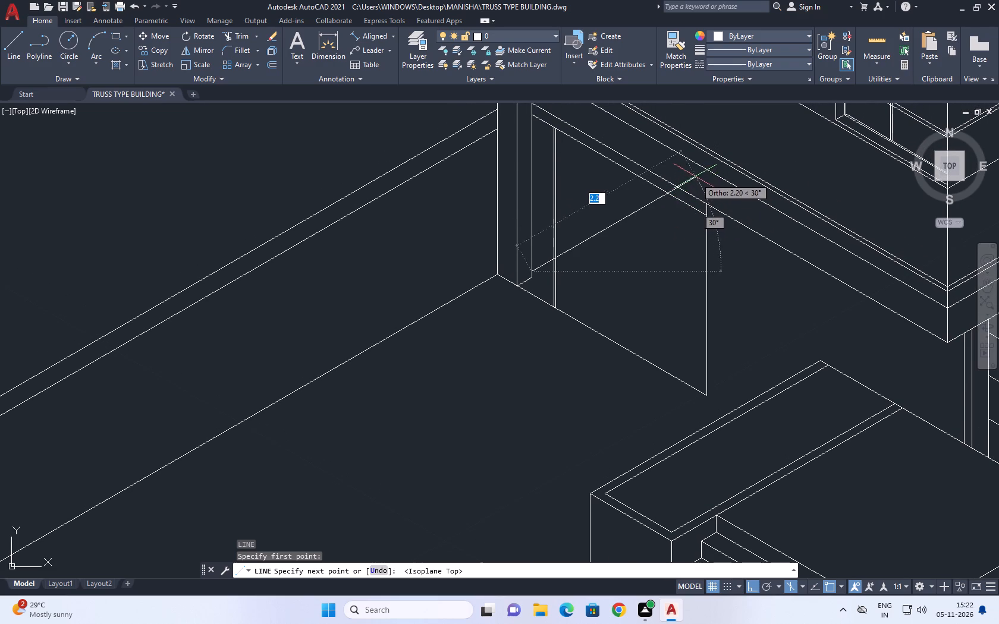
{"action": "scroll", "coordinate": [693, 174], "scroll_direction": "up", "scroll_amount": 2}
{"action": "left_click", "coordinate": [690, 175]}
{"action": "key", "text": "space"}
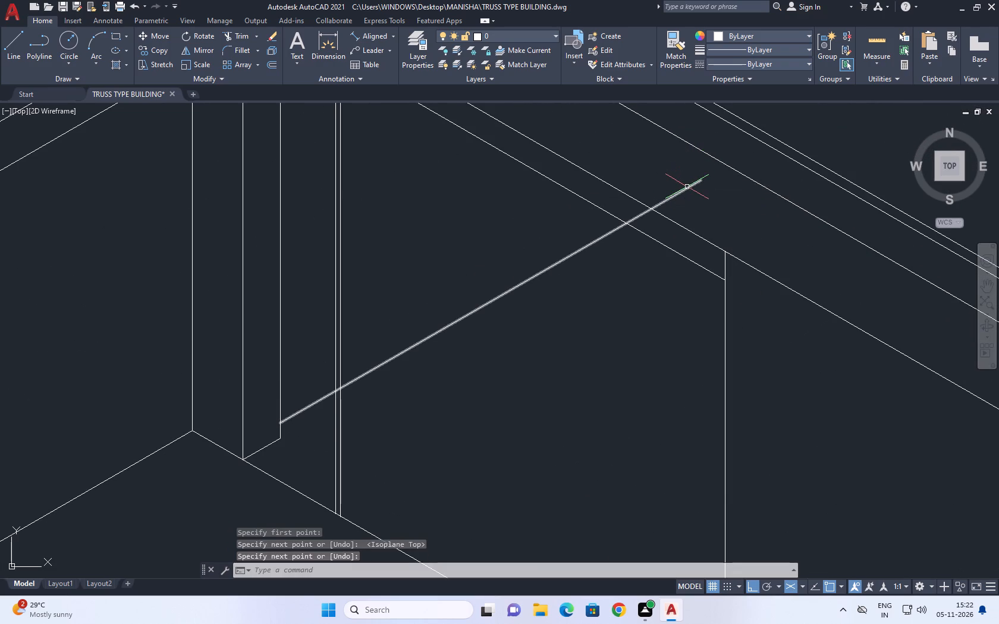
Trim the new 30° line where it runs past the opening's lower header line.
{"action": "key", "text": "t"}
{"action": "key", "text": "r"}
{"action": "key", "text": "space"}
{"action": "left_click", "coordinate": [646, 213]}
{"action": "left_click", "coordinate": [681, 197]}
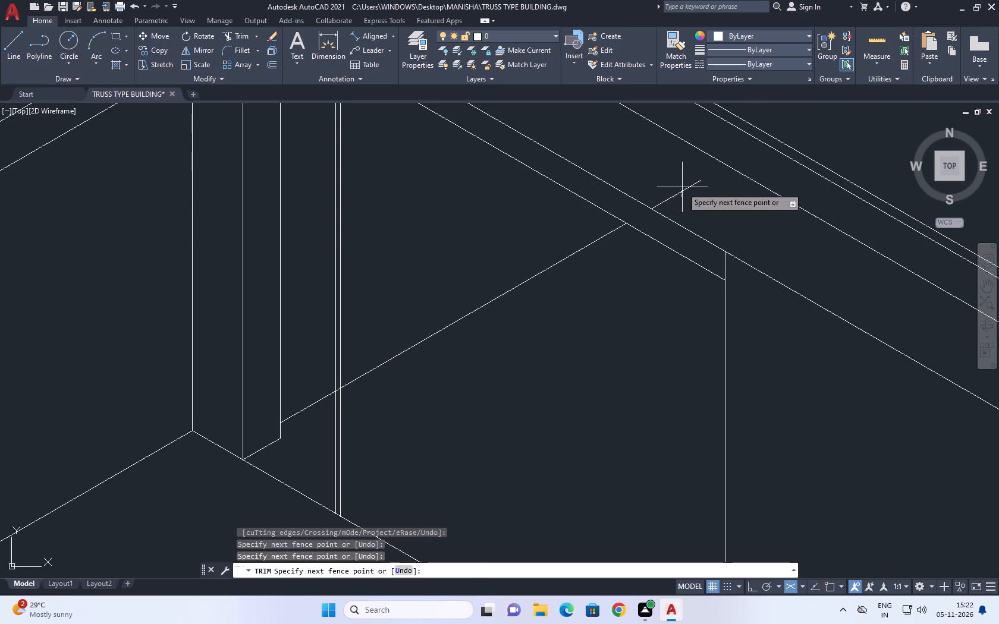
{"action": "left_click", "coordinate": [679, 175]}
{"action": "scroll", "coordinate": [698, 207], "scroll_direction": "down", "scroll_amount": 4}
{"action": "key", "text": "space"}
Move the opening's lower header line down by about 0.32 units at 300°.
{"action": "middle_click_drag", "start_coordinate": [628, 222], "coordinate": [645, 265]}
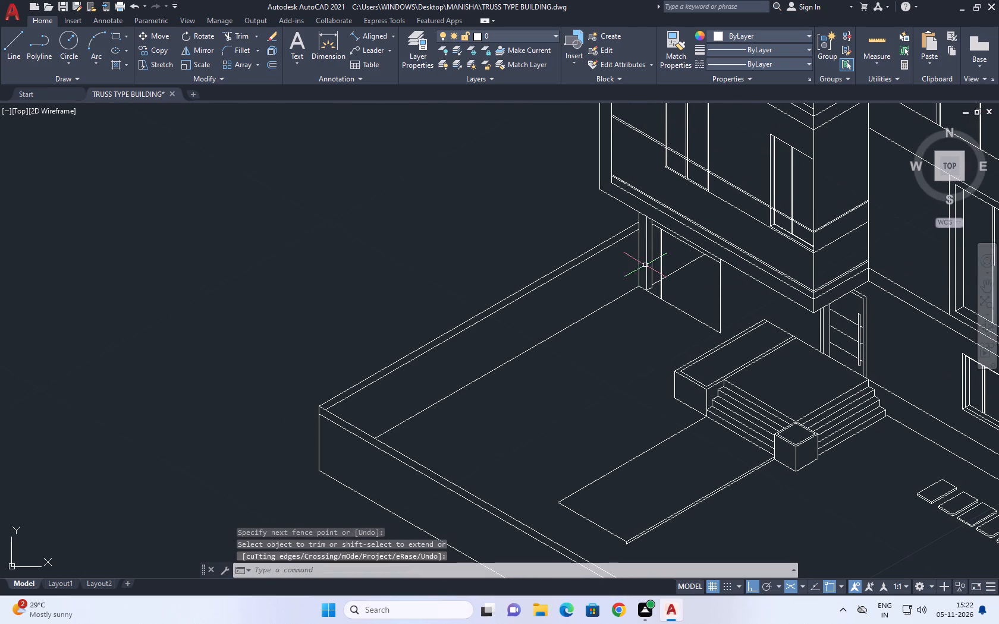
{"action": "scroll", "coordinate": [650, 260], "scroll_direction": "up", "scroll_amount": 2}
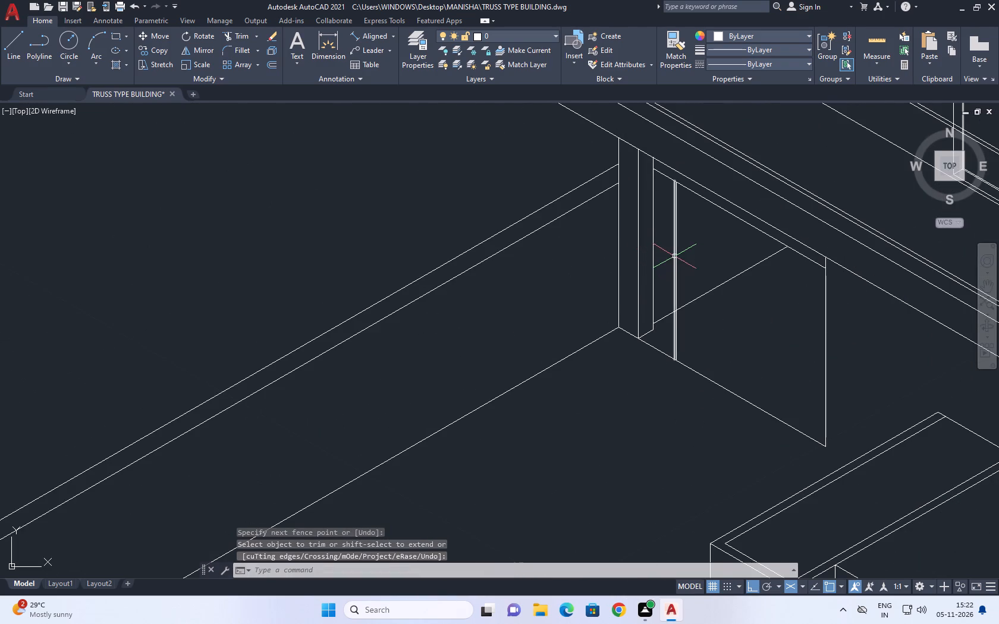
{"action": "middle_click_drag", "start_coordinate": [674, 256], "coordinate": [661, 285]}
{"action": "left_click", "coordinate": [730, 249]}
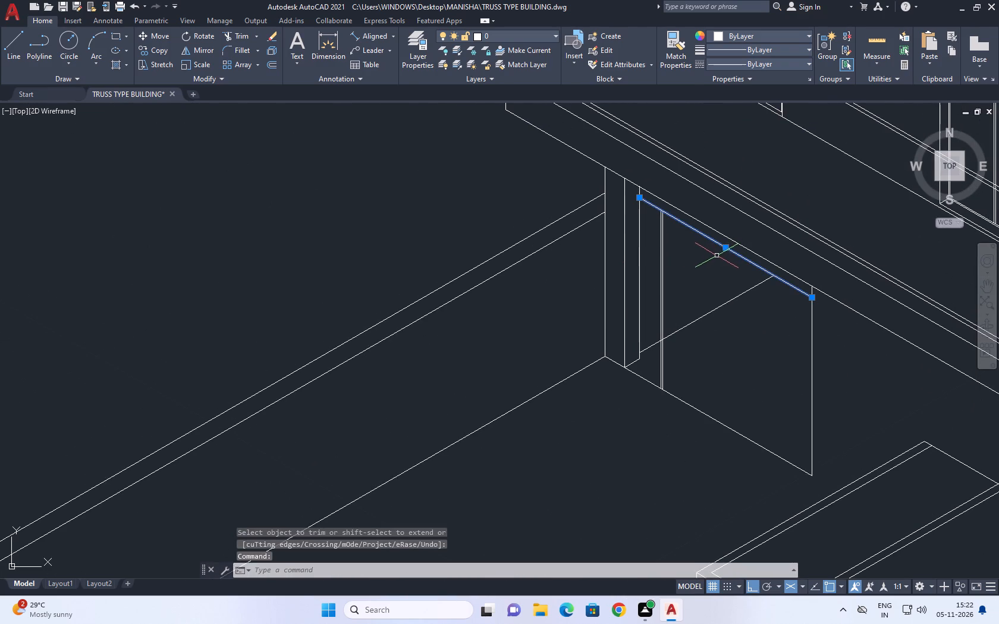
{"action": "key", "text": "m"}
{"action": "key", "text": "space"}
{"action": "left_click_drag", "start_coordinate": [721, 275], "coordinate": [721, 281]}
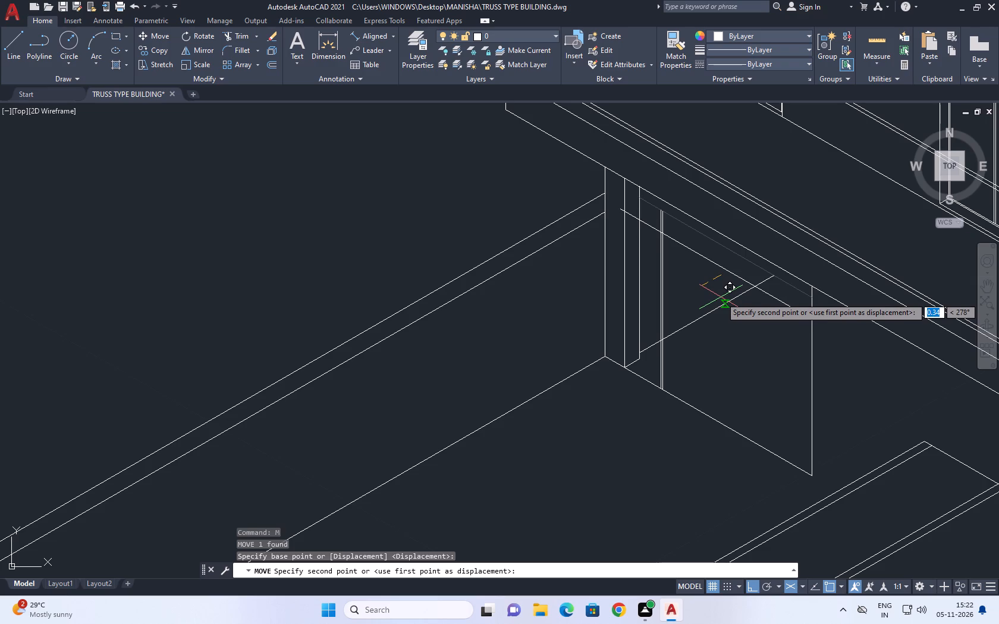
{"action": "key", "text": "F5"}
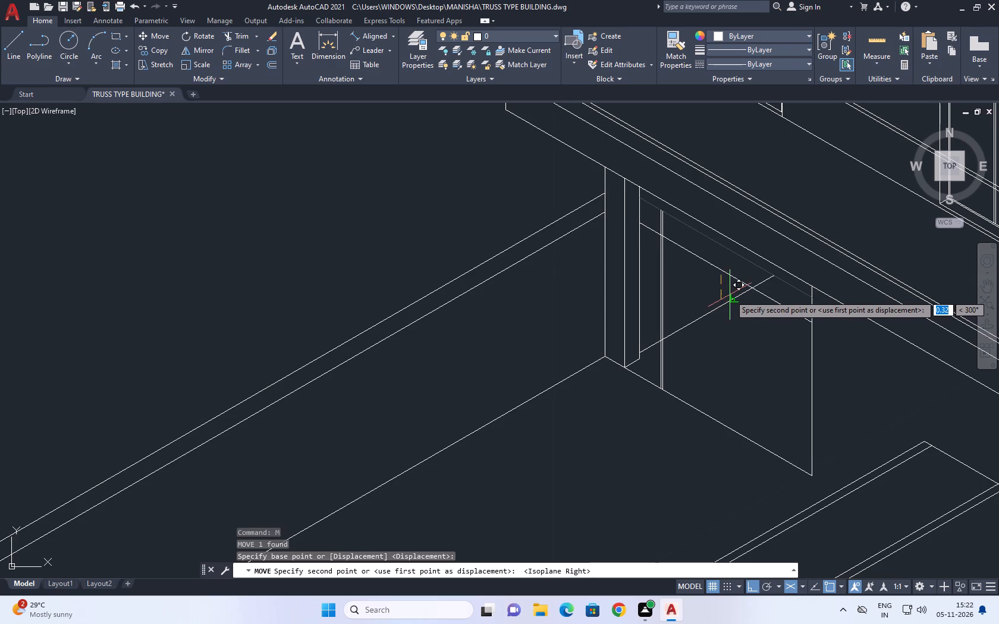
{"action": "left_click", "coordinate": [730, 295]}
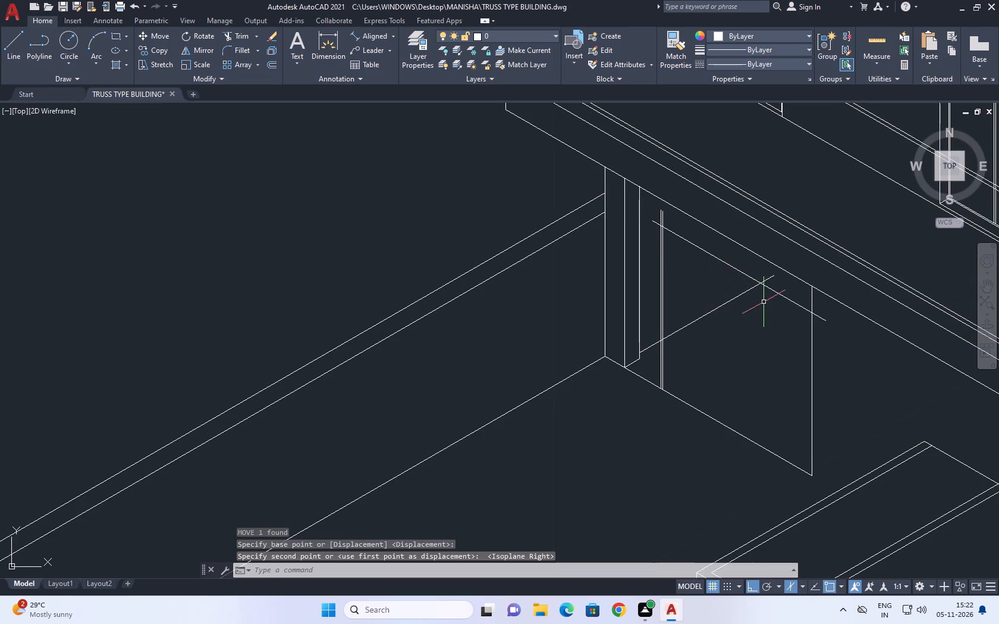
Extend the moved header line back to the opening's inner jamb vertical.
{"action": "type", "text": "EX"}
{"action": "key", "text": "space"}
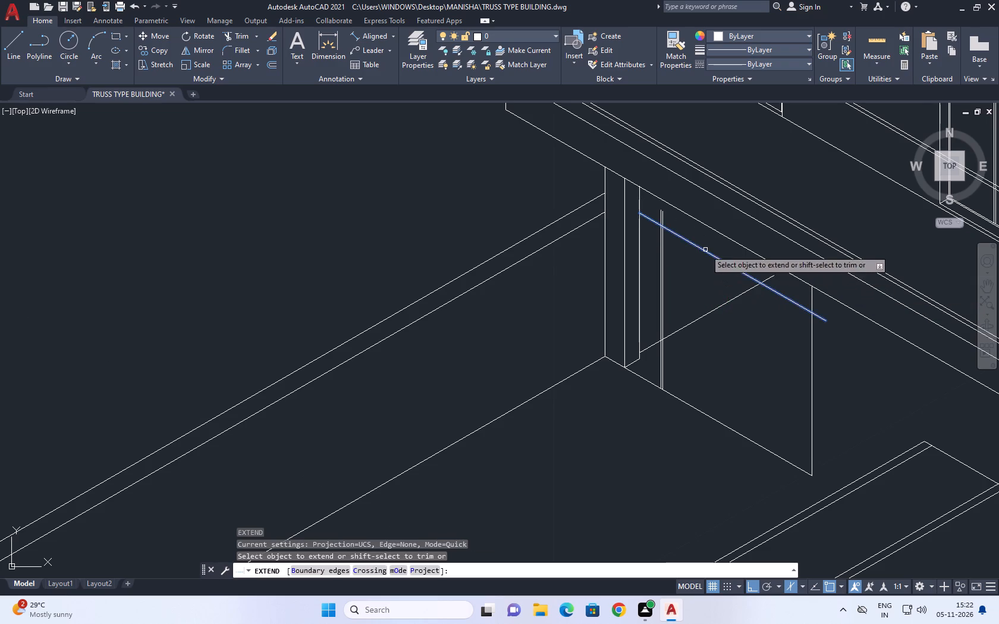
{"action": "left_click", "coordinate": [705, 250]}
{"action": "key", "text": "space"}
Trim the overshoots around the moved header: the 30° line's end, the header past the far vertical, and the slim double vertical above it.
{"action": "type", "text": "TR"}
{"action": "key", "text": "space"}
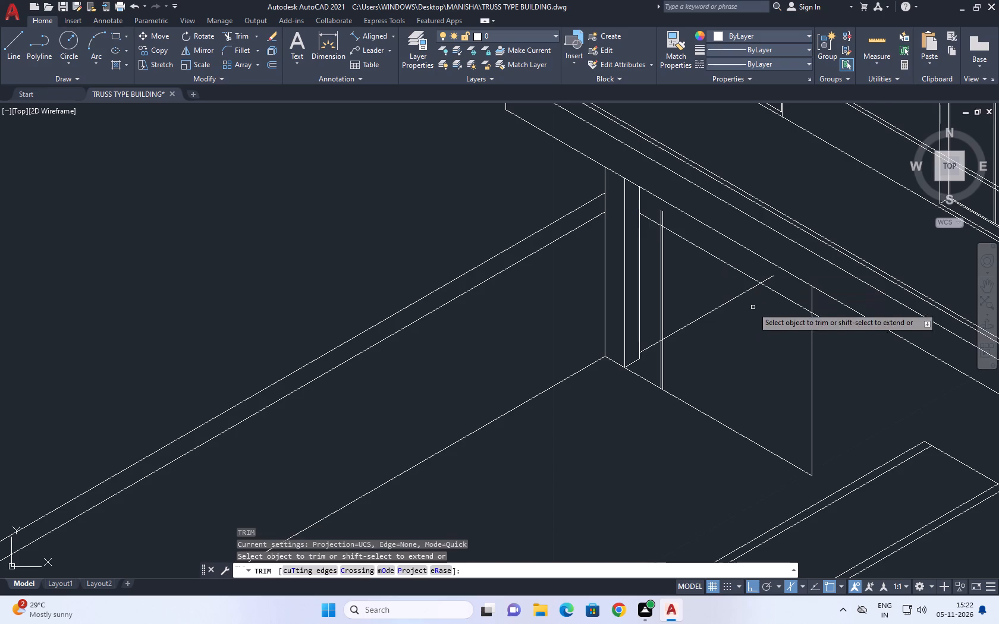
{"action": "scroll", "coordinate": [761, 279], "scroll_direction": "up", "scroll_amount": 2}
{"action": "left_click_drag", "start_coordinate": [773, 276], "coordinate": [768, 270]}
{"action": "left_click", "coordinate": [794, 290]}
{"action": "scroll", "coordinate": [793, 298], "scroll_direction": "down", "scroll_amount": 1}
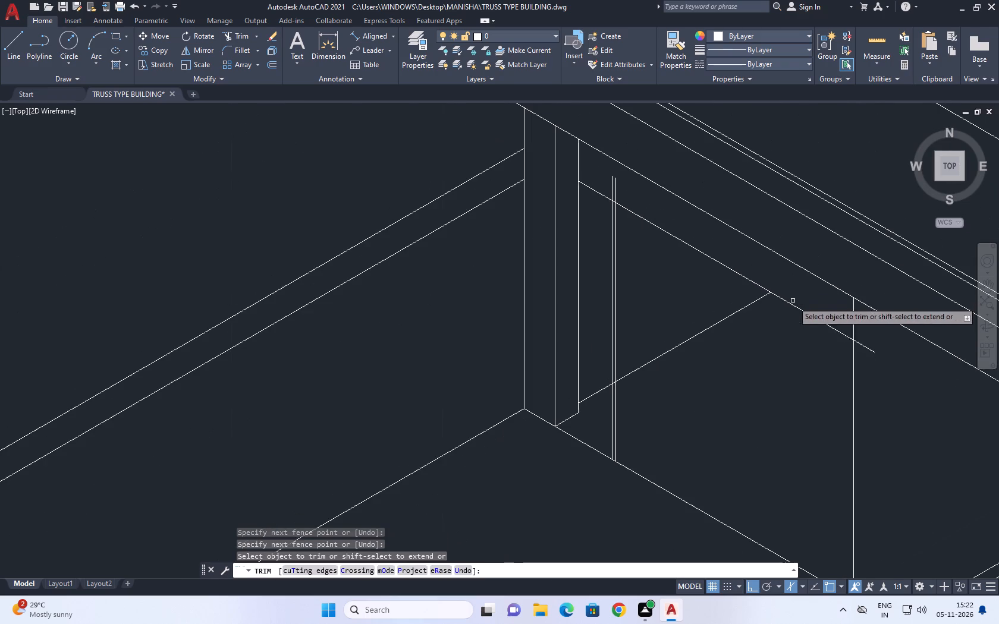
{"action": "left_click", "coordinate": [871, 348]}
{"action": "left_click", "coordinate": [620, 193]}
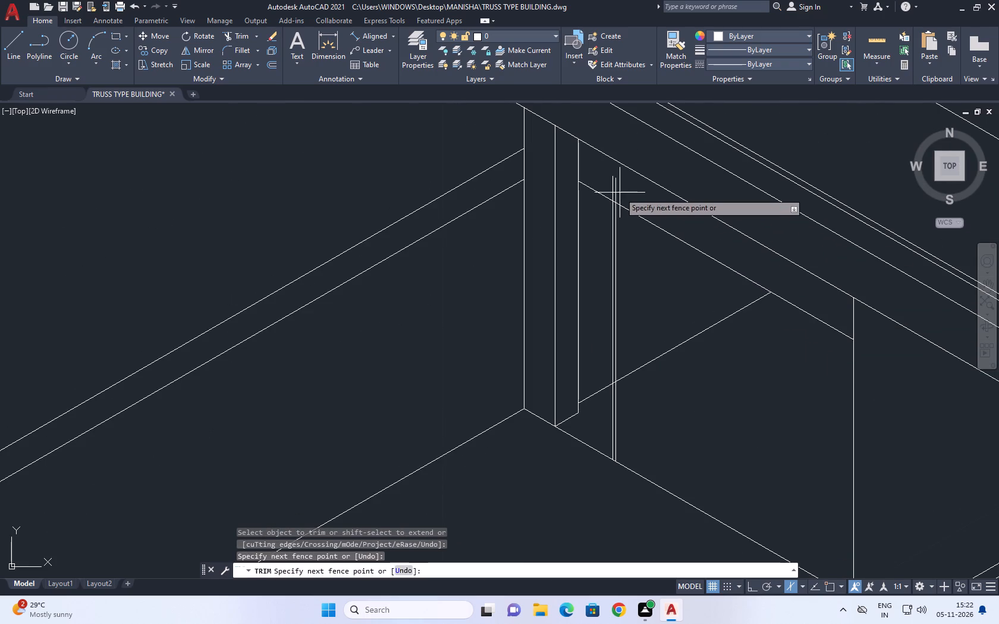
{"action": "left_click", "coordinate": [596, 183]}
{"action": "key", "text": "space"}
Trim the slim double vertical below the 30° line inside the opening.
{"action": "middle_click_drag", "start_coordinate": [631, 378], "coordinate": [612, 293]}
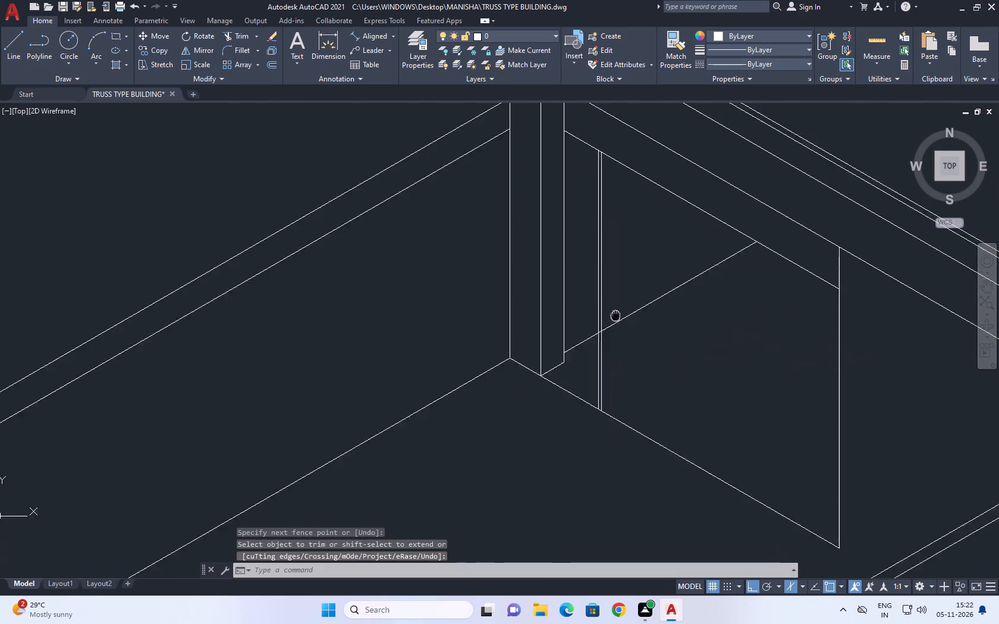
{"action": "middle_click_drag", "start_coordinate": [612, 293], "coordinate": [605, 267]}
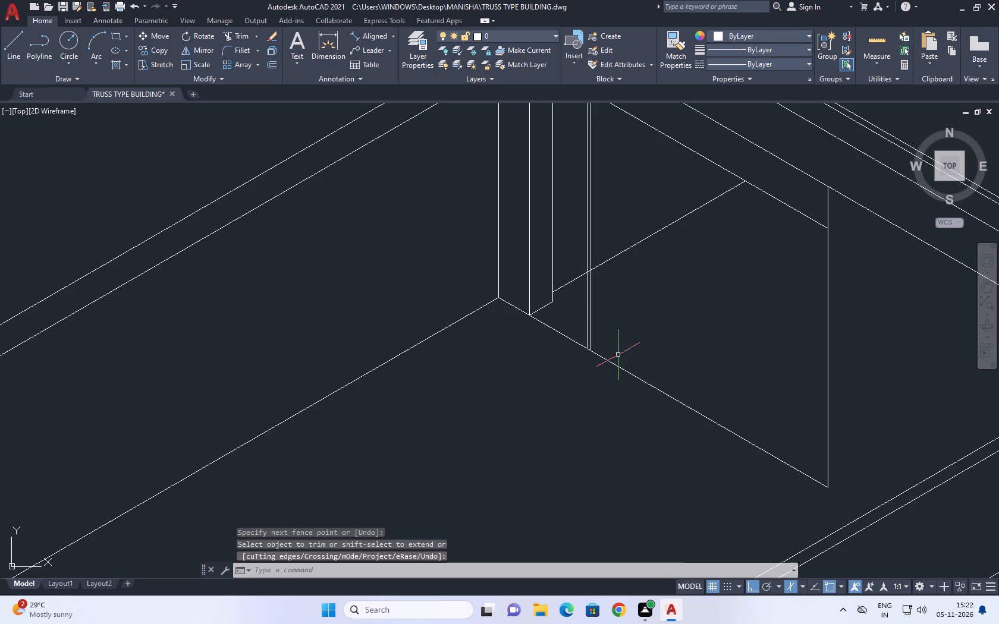
{"action": "scroll", "coordinate": [594, 311], "scroll_direction": "up", "scroll_amount": 2}
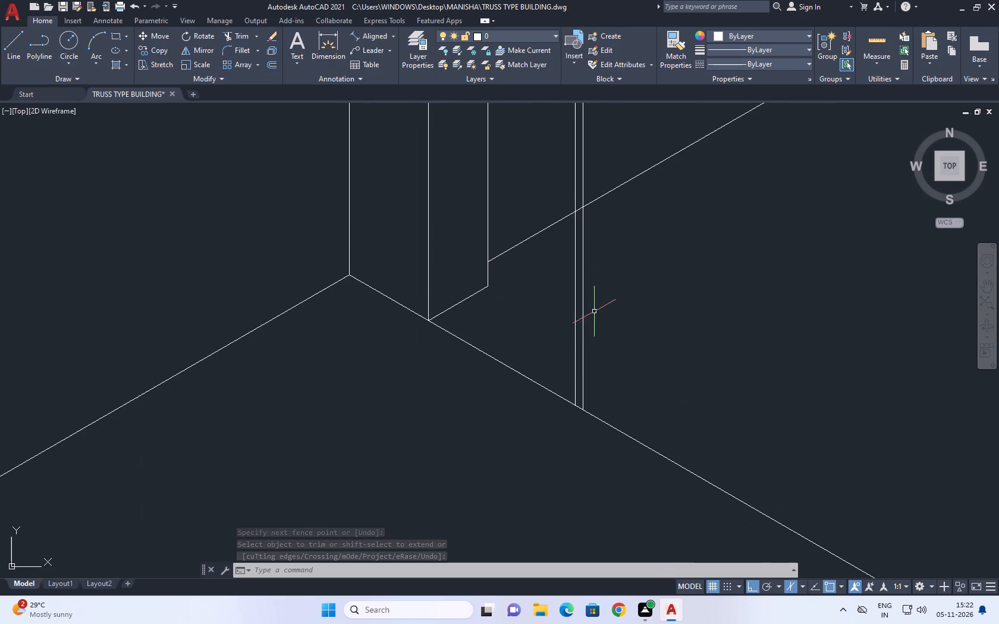
{"action": "key", "text": "t"}
{"action": "key", "text": "r"}
{"action": "key", "text": "space"}
{"action": "left_click", "coordinate": [591, 327]}
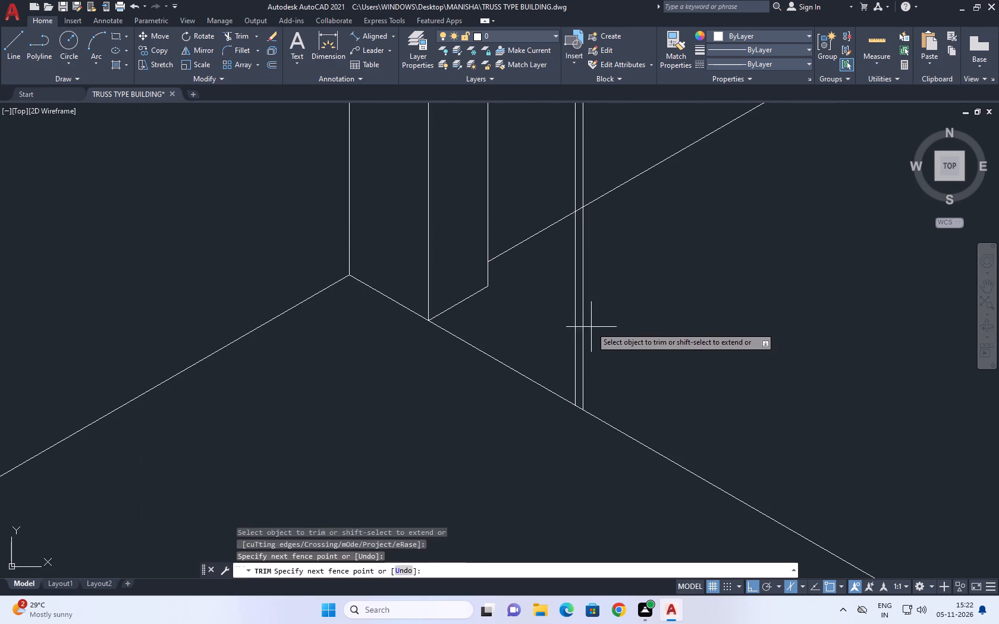
{"action": "left_click_drag", "start_coordinate": [545, 334], "coordinate": [566, 344]}
{"action": "scroll", "coordinate": [658, 315], "scroll_direction": "down", "scroll_amount": 5}
{"action": "key", "text": "space"}
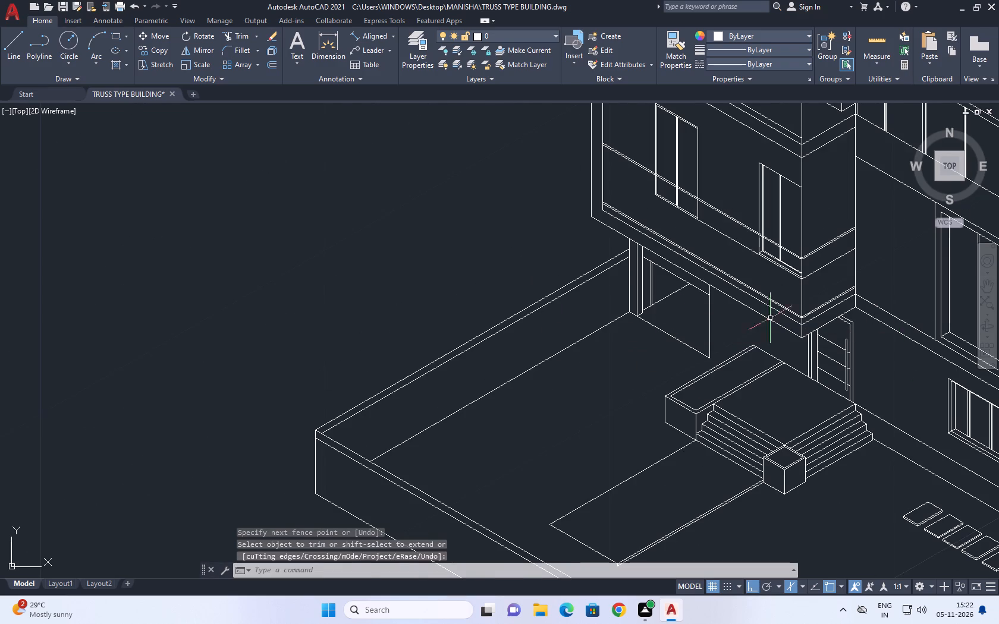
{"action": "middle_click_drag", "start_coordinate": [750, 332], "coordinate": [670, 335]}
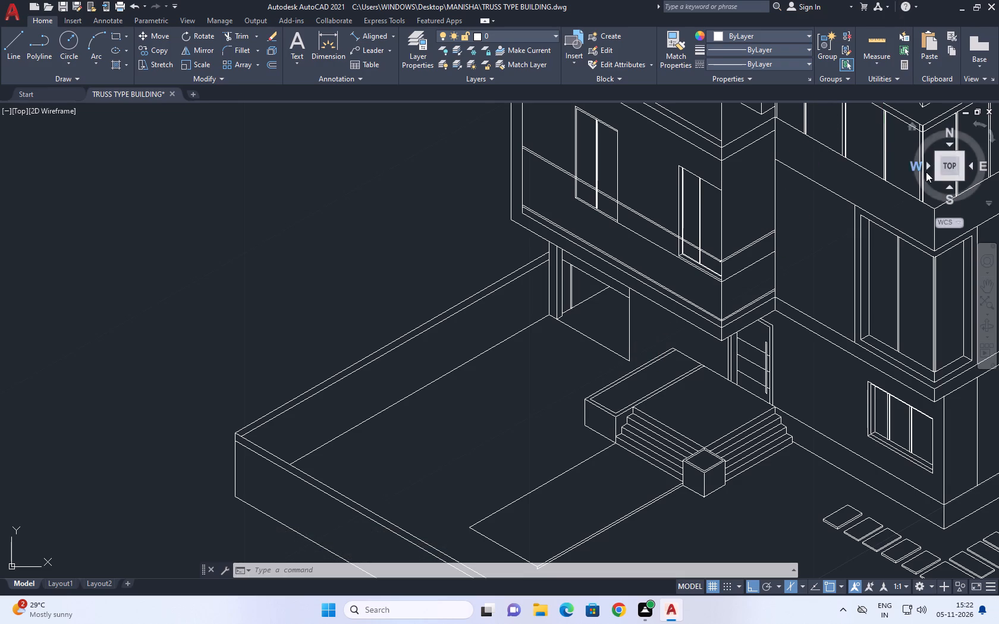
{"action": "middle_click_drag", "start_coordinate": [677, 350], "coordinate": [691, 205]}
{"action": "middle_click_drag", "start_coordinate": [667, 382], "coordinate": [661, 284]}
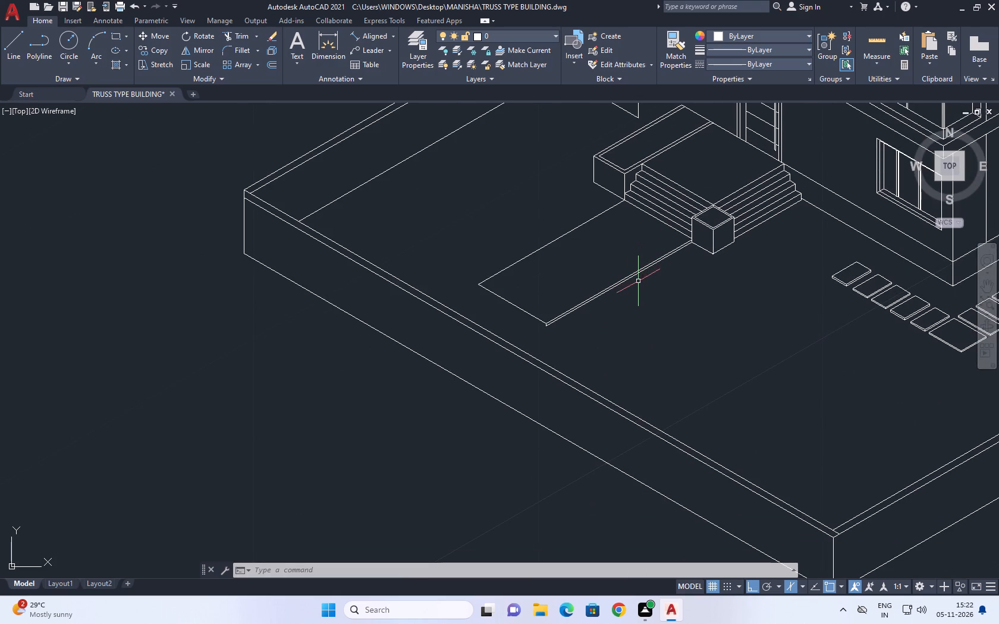
Draw a line about 7 units long at 210° from the planter's bottom outer corner across the front boundary wall.
{"action": "middle_click_drag", "start_coordinate": [563, 317], "coordinate": [614, 355]}
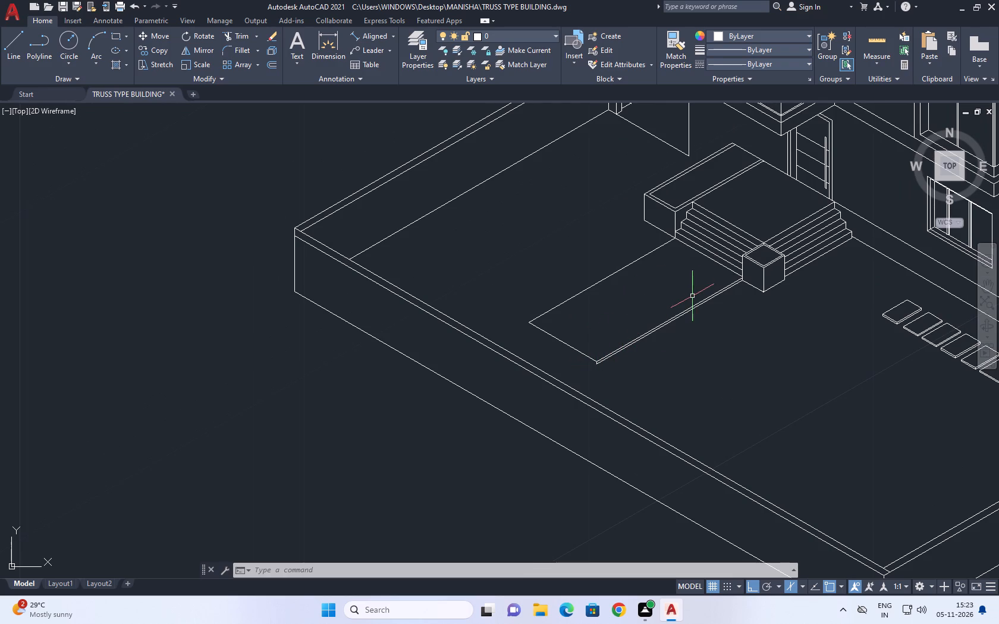
{"action": "scroll", "coordinate": [686, 303], "scroll_direction": "up", "scroll_amount": 2}
{"action": "middle_click_drag", "start_coordinate": [623, 297], "coordinate": [623, 298]}
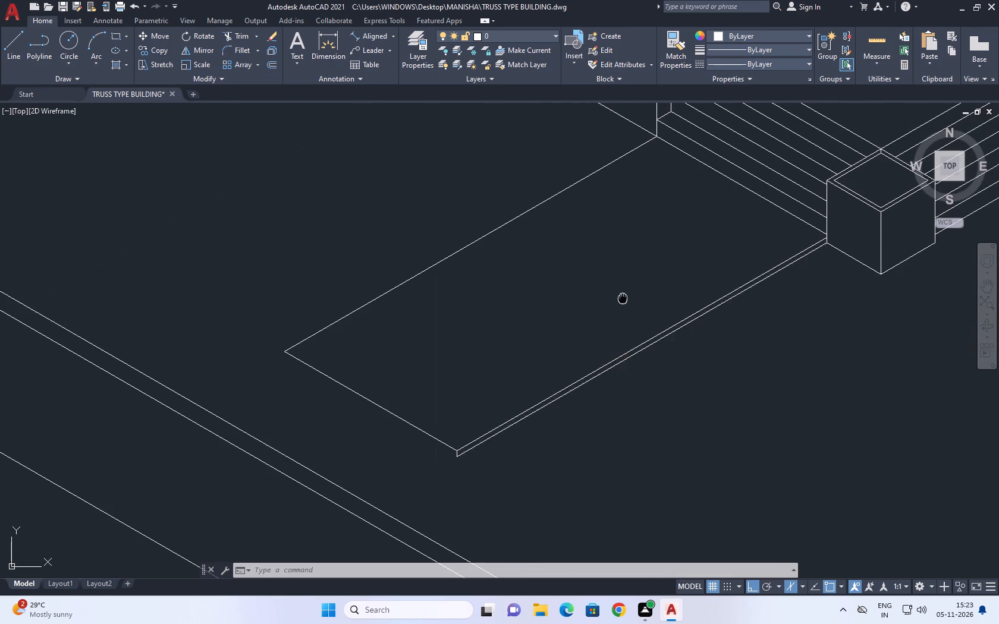
{"action": "middle_click_drag", "start_coordinate": [623, 298], "coordinate": [640, 338]}
{"action": "scroll", "coordinate": [642, 341], "scroll_direction": "down", "scroll_amount": 1}
{"action": "middle_click_drag", "start_coordinate": [588, 308], "coordinate": [684, 349]}
{"action": "key", "text": "l"}
{"action": "key", "text": "space"}
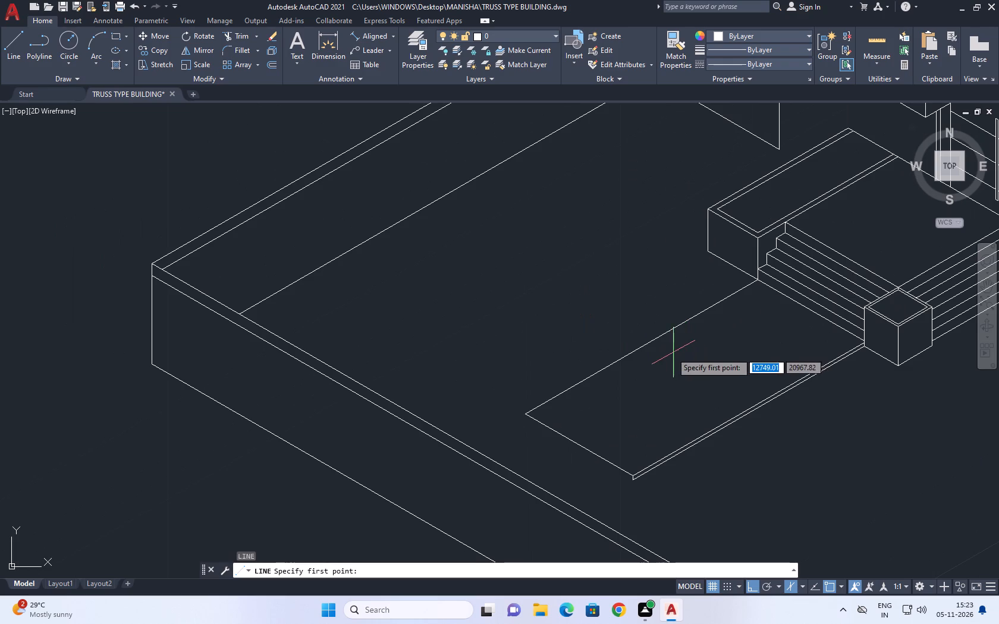
{"action": "left_click", "coordinate": [705, 254]}
{"action": "middle_click_drag", "start_coordinate": [475, 352], "coordinate": [654, 238]}
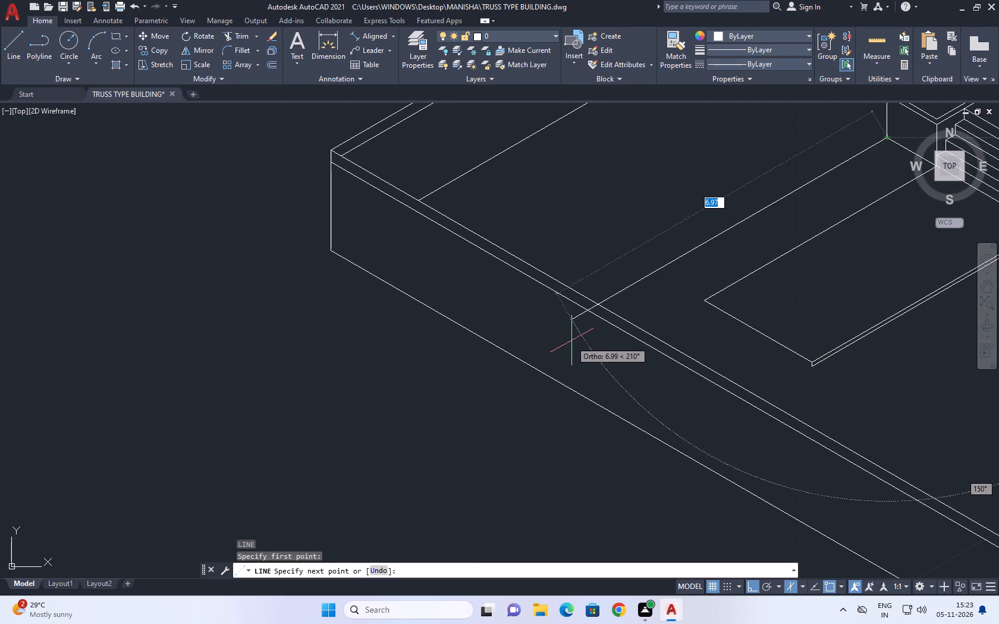
{"action": "left_click", "coordinate": [571, 341]}
{"action": "key", "text": "space"}
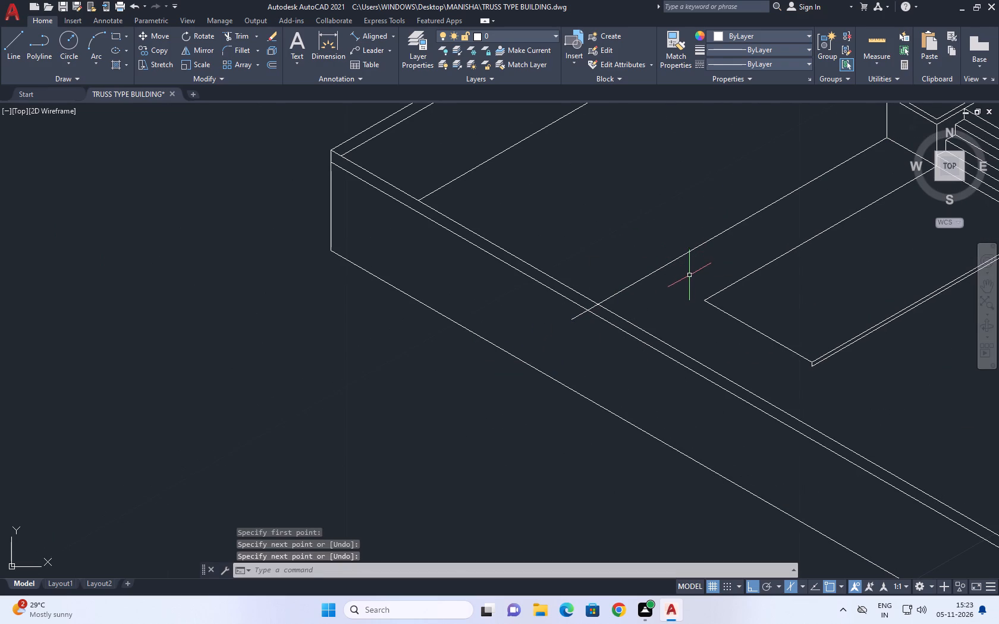
Move the front boundary wall's long lines and end verticals along the 30° axis toward the house, up to the walkway strip's outer corner.
{"action": "middle_click_drag", "start_coordinate": [696, 276], "coordinate": [713, 340]}
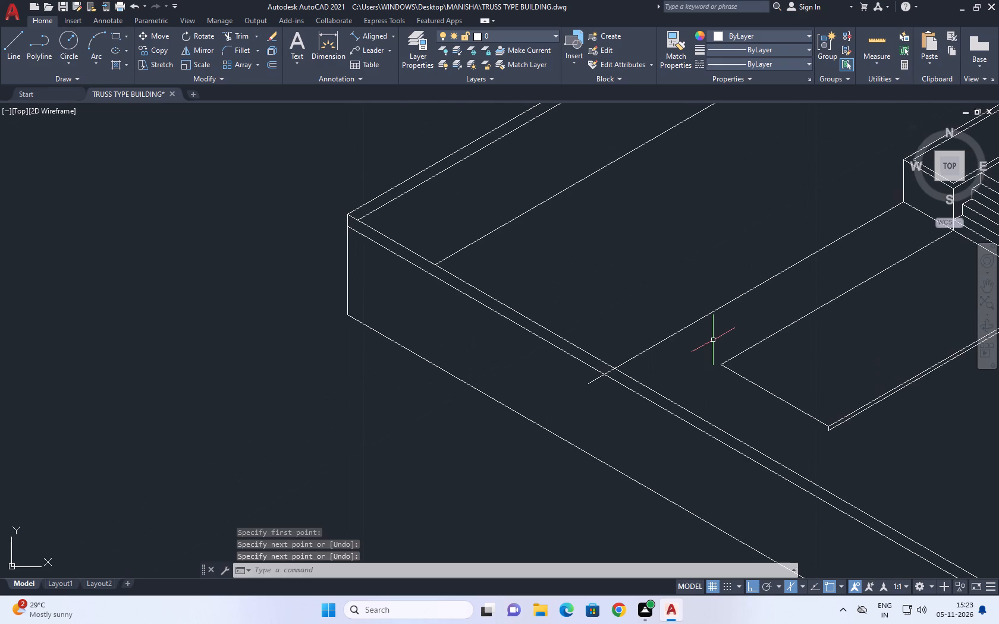
{"action": "scroll", "coordinate": [747, 367], "scroll_direction": "down", "scroll_amount": 2}
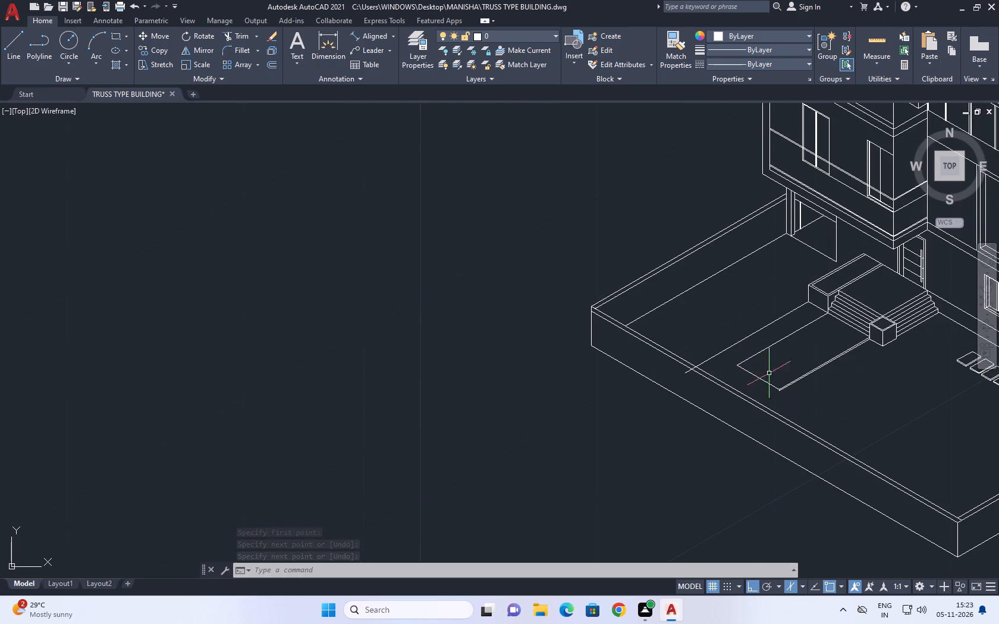
{"action": "middle_click_drag", "start_coordinate": [817, 378], "coordinate": [746, 341]}
{"action": "scroll", "coordinate": [742, 341], "scroll_direction": "down", "scroll_amount": 1}
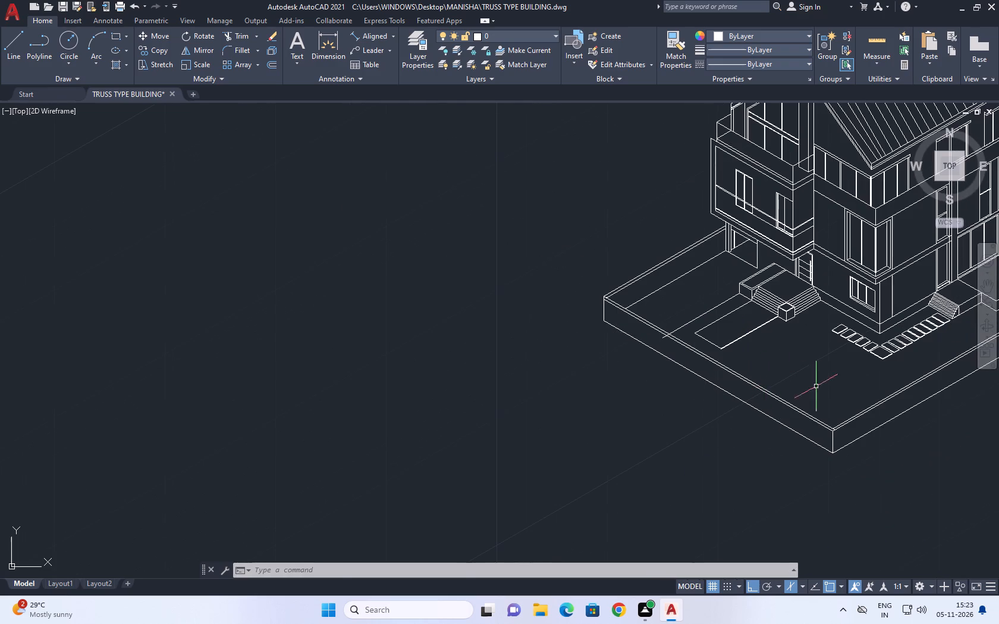
{"action": "left_click", "coordinate": [823, 389]}
{"action": "left_click", "coordinate": [756, 437]}
{"action": "middle_click_drag", "start_coordinate": [837, 428], "coordinate": [796, 304]}
{"action": "left_click_drag", "start_coordinate": [780, 270], "coordinate": [782, 283]}
{"action": "left_click", "coordinate": [835, 398]}
{"action": "scroll", "coordinate": [542, 130], "scroll_direction": "up", "scroll_amount": 2}
{"action": "left_click", "coordinate": [560, 229]}
{"action": "left_click_drag", "start_coordinate": [635, 348], "coordinate": [633, 353]}
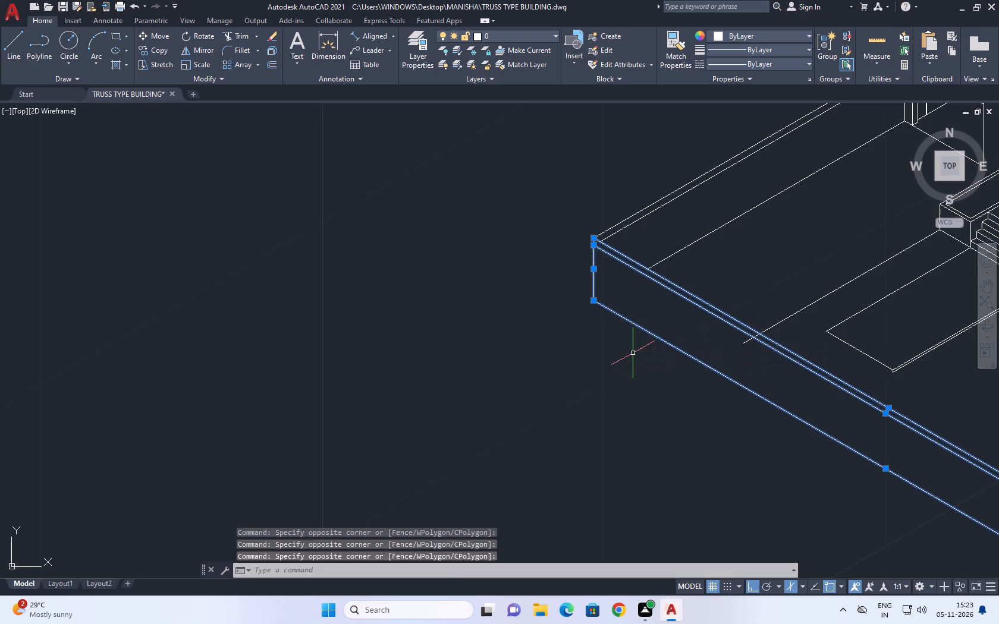
{"action": "middle_click_drag", "start_coordinate": [731, 327], "coordinate": [579, 283]}
{"action": "key", "text": "m"}
{"action": "key", "text": "space"}
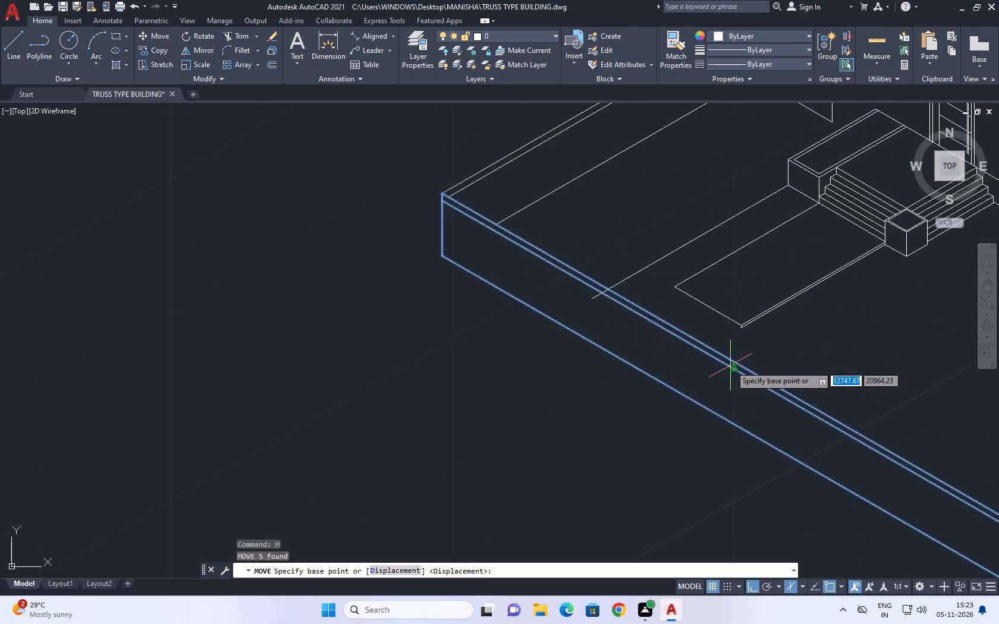
{"action": "scroll", "coordinate": [747, 365], "scroll_direction": "up", "scroll_amount": 2}
{"action": "left_click", "coordinate": [666, 333]}
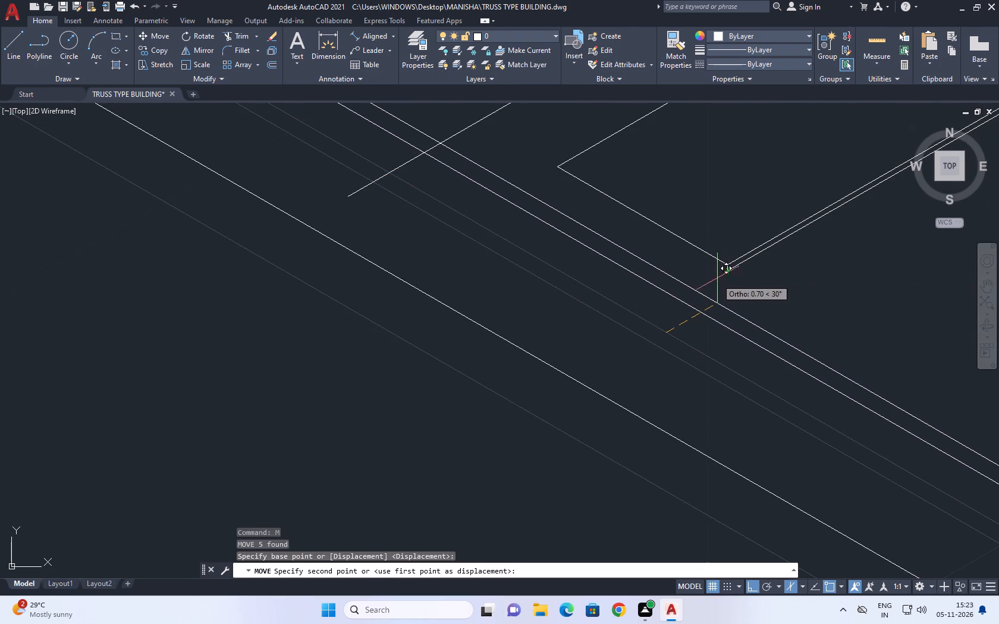
{"action": "key", "text": "F5"}
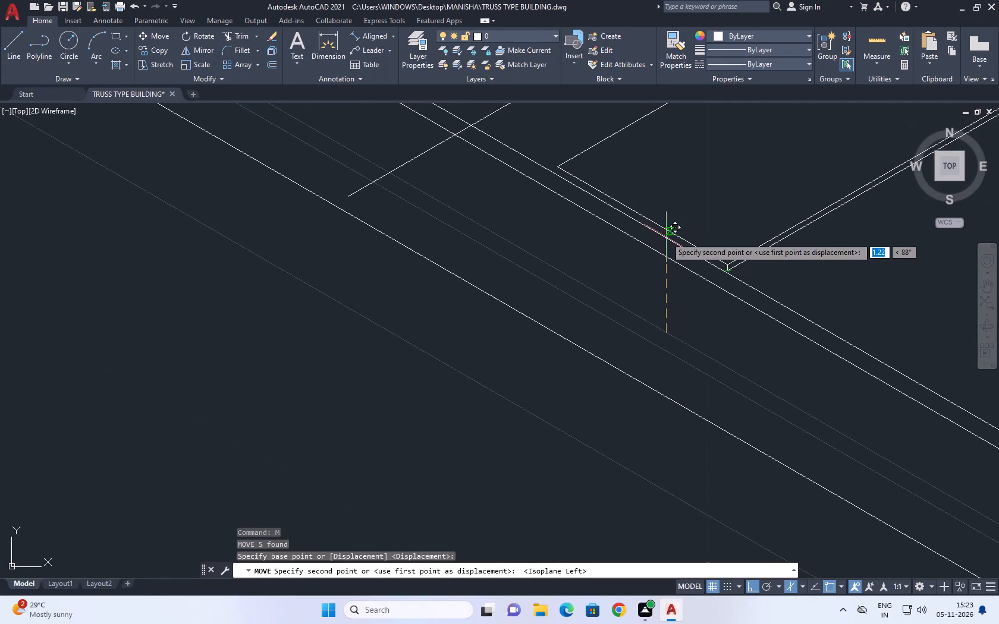
{"action": "scroll", "coordinate": [672, 235], "scroll_direction": "up", "scroll_amount": 1}
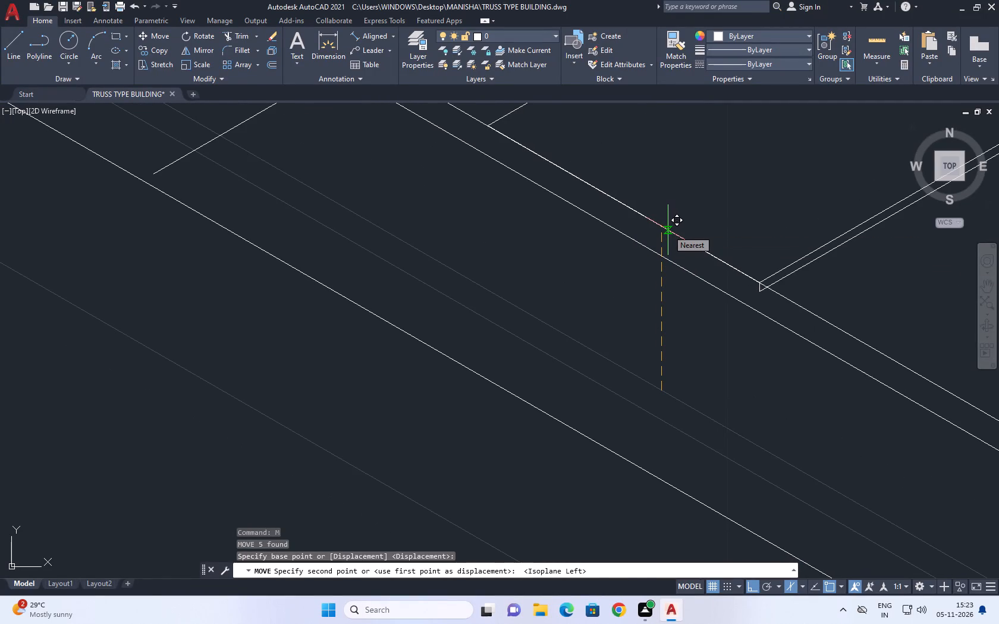
{"action": "key", "text": "F5"}
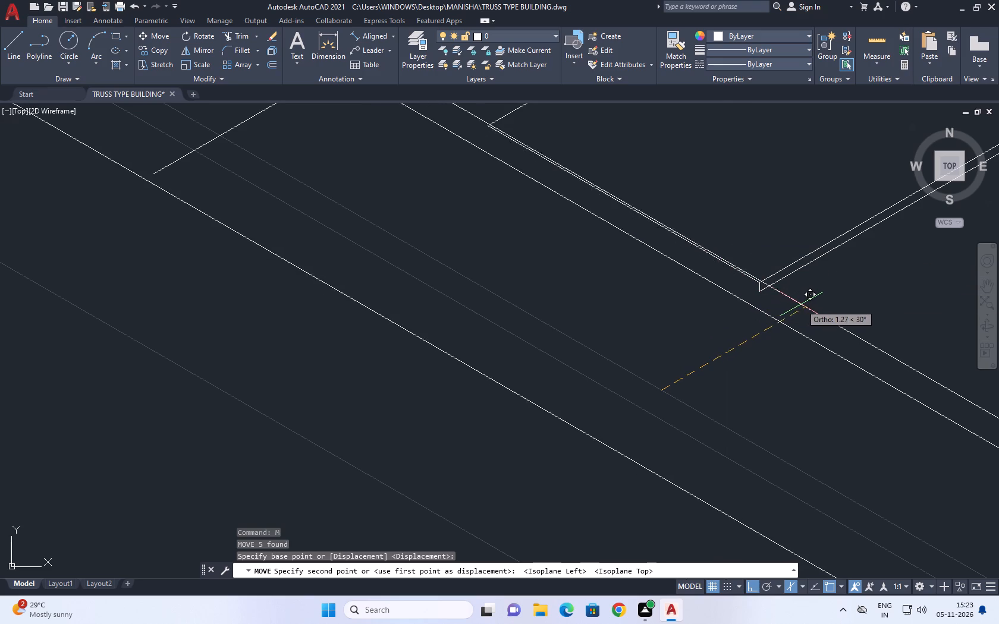
{"action": "left_click", "coordinate": [784, 308]}
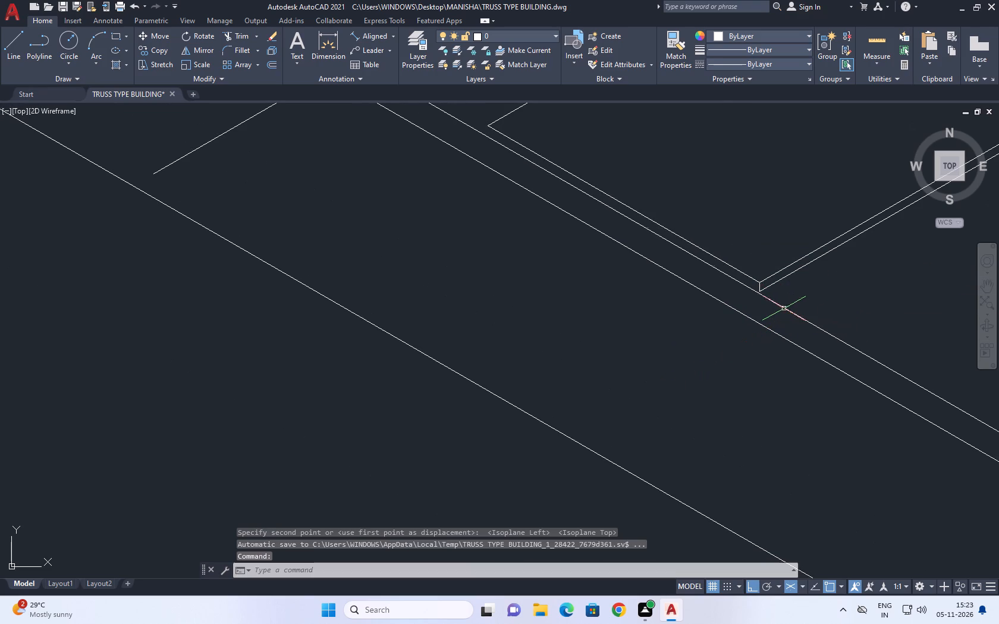
Move the front boundary wall's three long lines closer to the house, from the walkway edge's lower corner toward its upper corner.
{"action": "scroll", "coordinate": [653, 267], "scroll_direction": "down", "scroll_amount": 4}
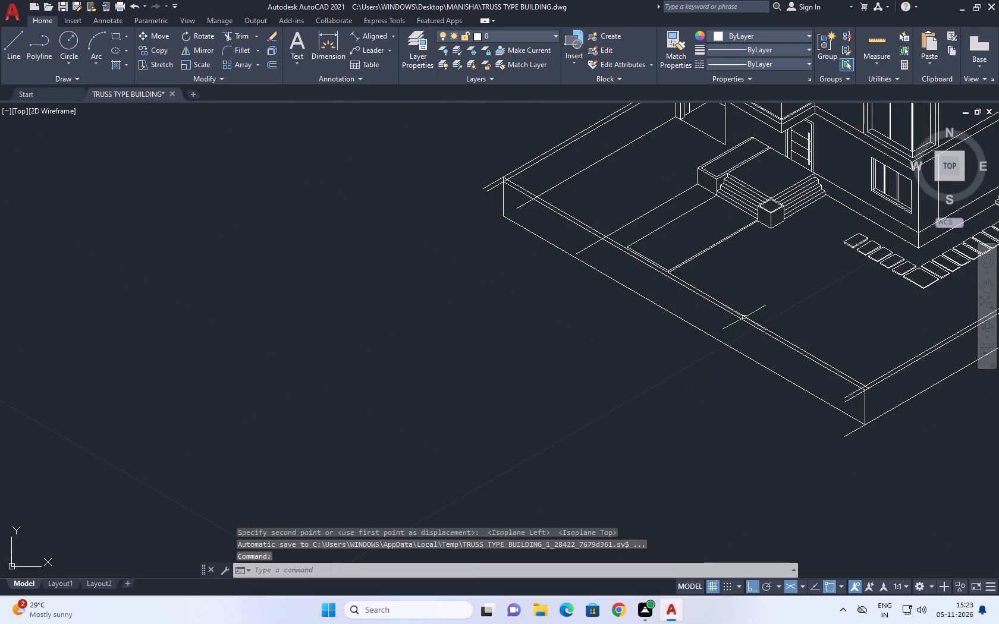
{"action": "left_click_drag", "start_coordinate": [757, 301], "coordinate": [736, 316]}
{"action": "left_click", "coordinate": [686, 374]}
{"action": "scroll", "coordinate": [654, 293], "scroll_direction": "up", "scroll_amount": 2}
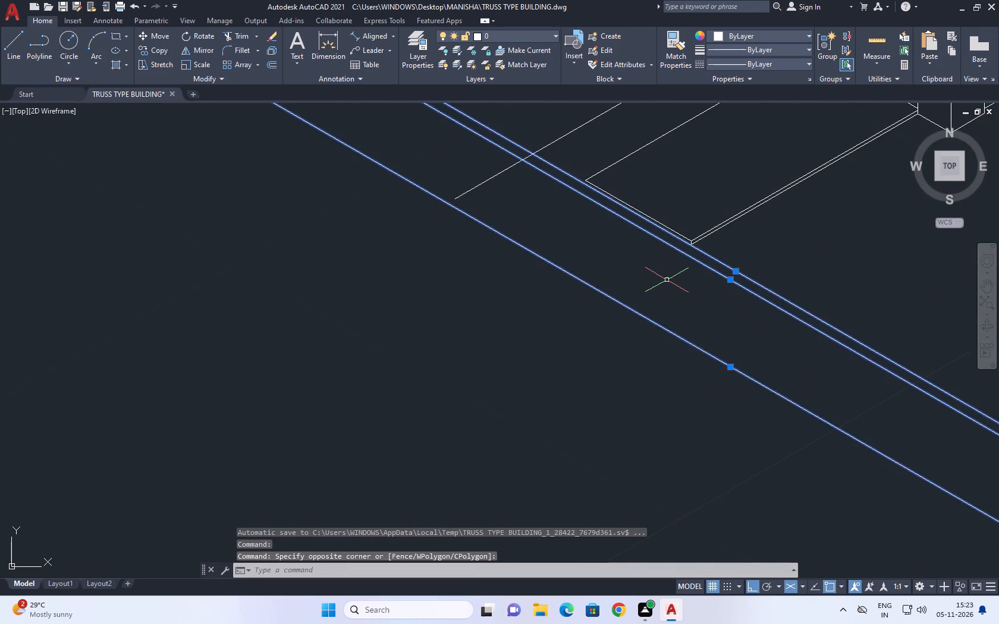
{"action": "scroll", "coordinate": [667, 280], "scroll_direction": "up", "scroll_amount": 1}
{"action": "middle_click_drag", "start_coordinate": [681, 250], "coordinate": [662, 305]}
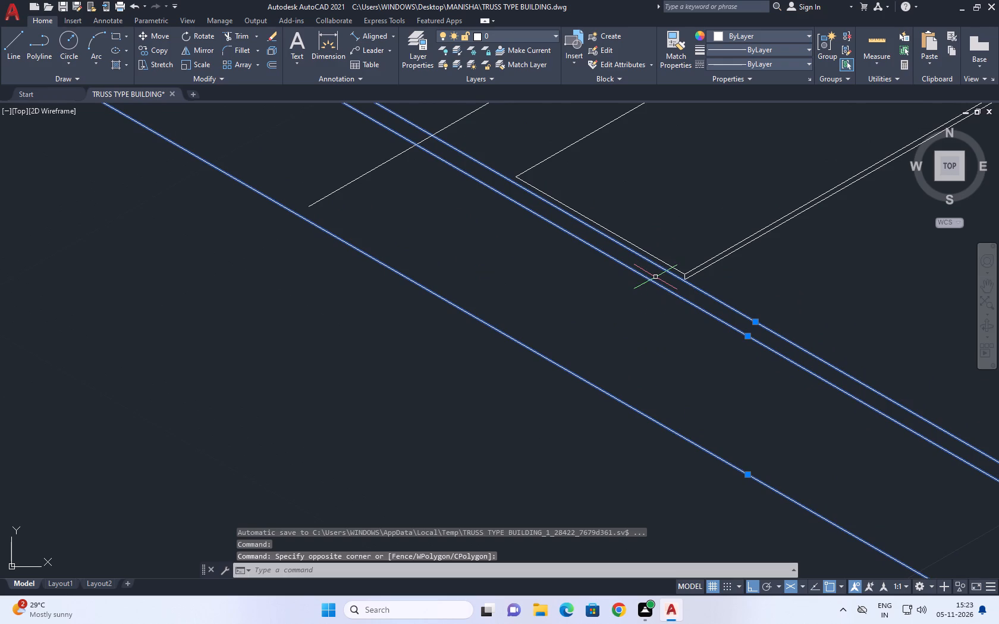
{"action": "type", "text": "M"}
{"action": "key", "text": "space"}
{"action": "scroll", "coordinate": [689, 284], "scroll_direction": "up", "scroll_amount": 2}
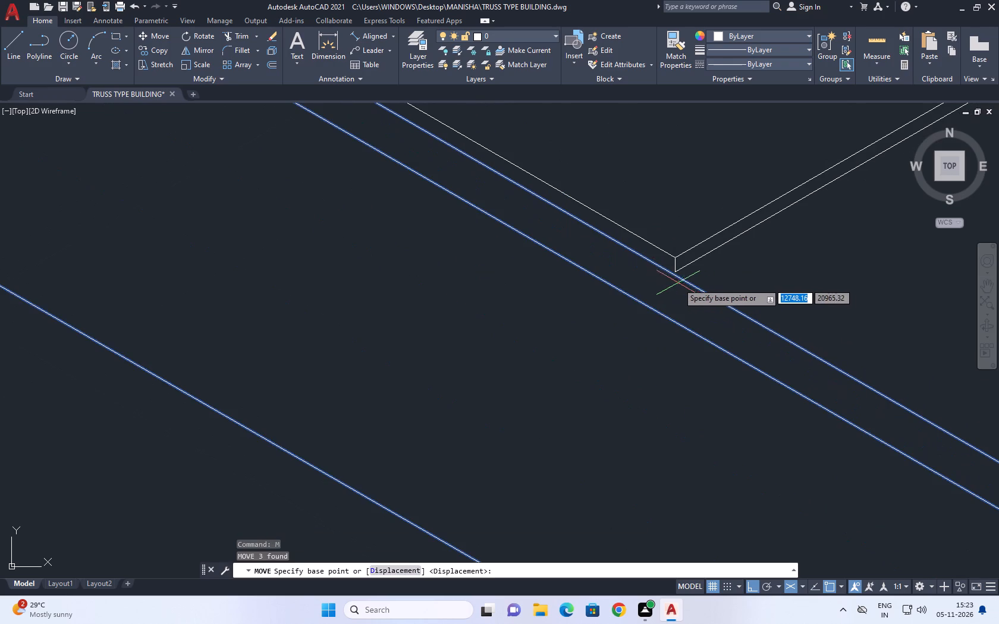
{"action": "left_click", "coordinate": [673, 275]}
{"action": "left_click", "coordinate": [671, 257]}
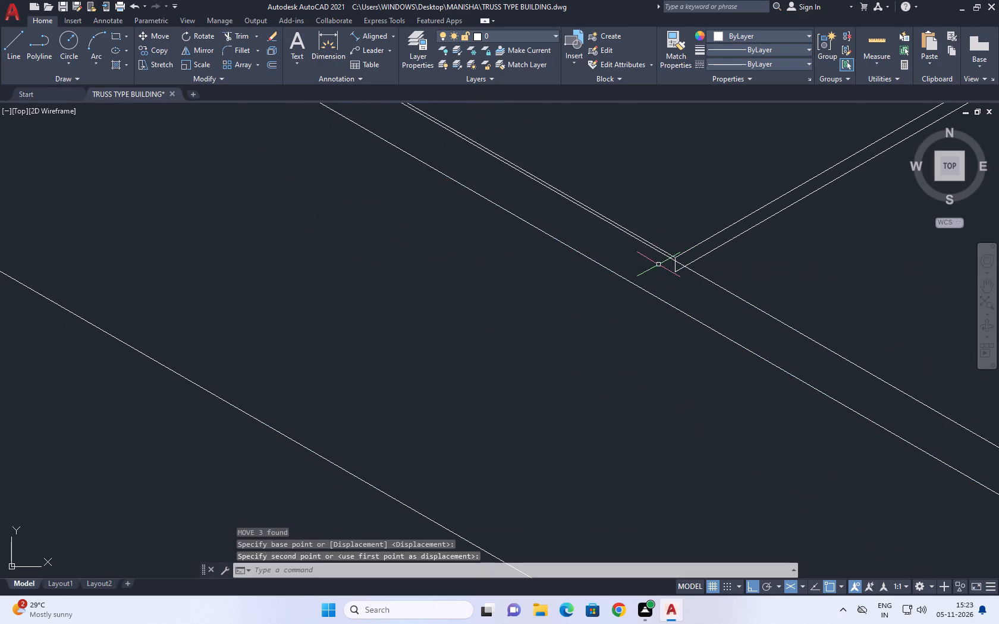
Move the same three front wall lines slightly further so the inner top line meets the walkway's upper corner.
{"action": "scroll", "coordinate": [737, 287], "scroll_direction": "down", "scroll_amount": 3}
{"action": "left_click", "coordinate": [803, 310]}
{"action": "left_click_drag", "start_coordinate": [788, 430], "coordinate": [788, 443]}
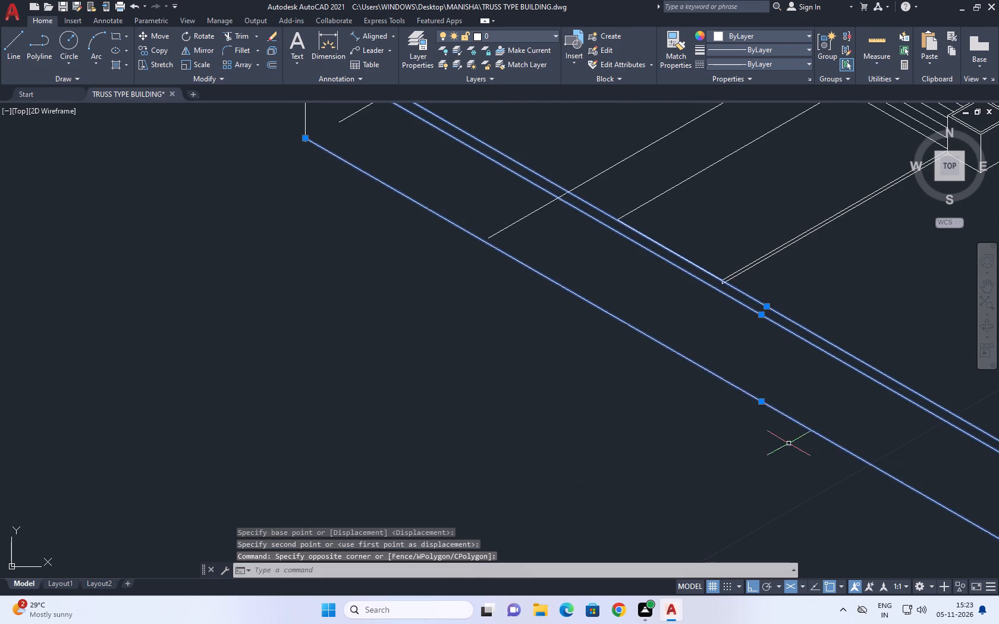
{"action": "left_click_drag", "start_coordinate": [788, 443], "coordinate": [781, 434]}
{"action": "left_click", "coordinate": [146, 31]}
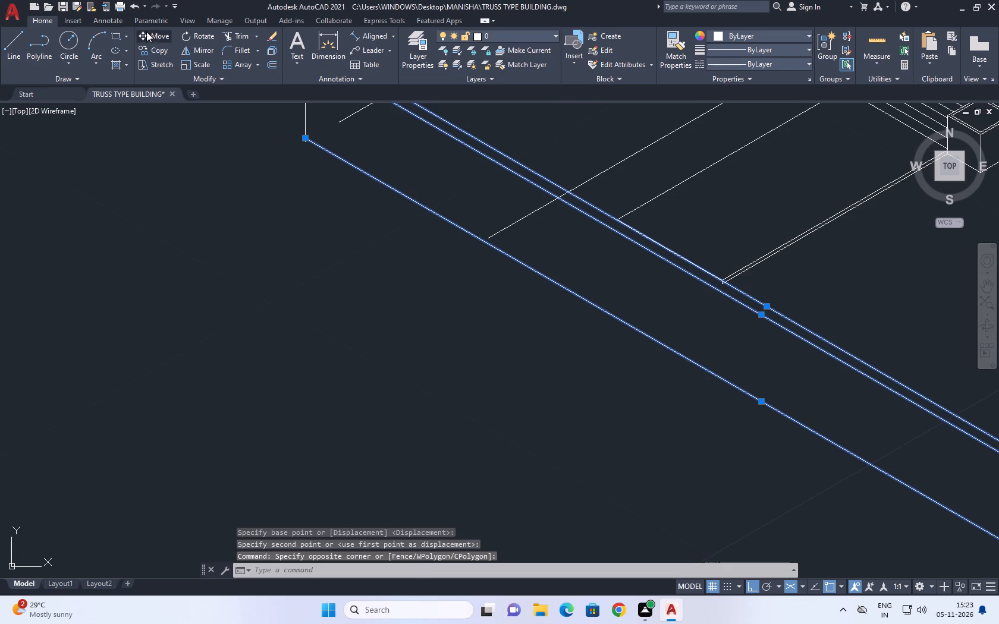
{"action": "scroll", "coordinate": [728, 284], "scroll_direction": "up", "scroll_amount": 6}
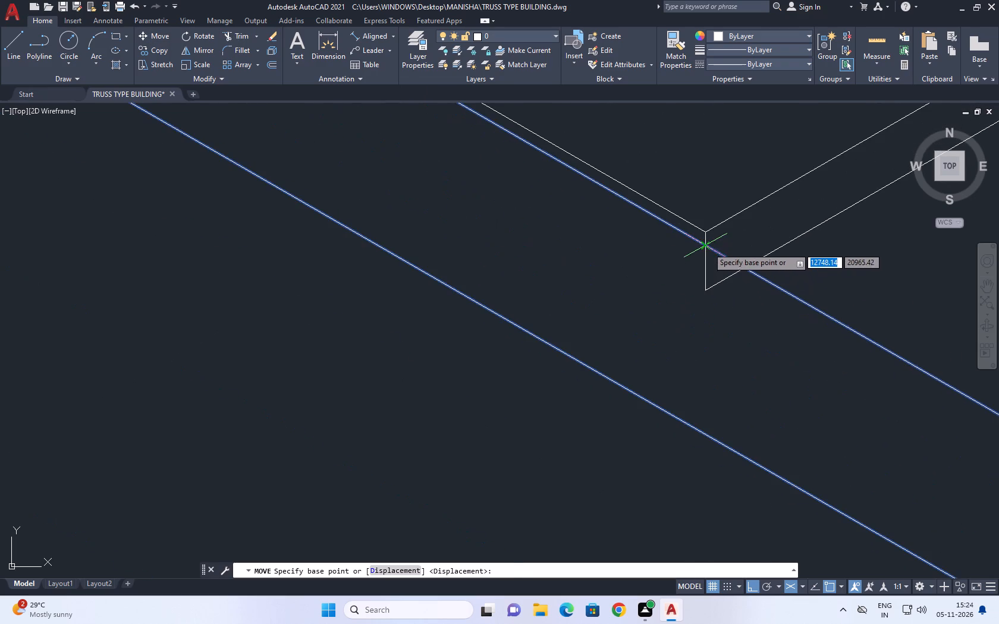
{"action": "left_click", "coordinate": [707, 247]}
{"action": "left_click", "coordinate": [706, 234]}
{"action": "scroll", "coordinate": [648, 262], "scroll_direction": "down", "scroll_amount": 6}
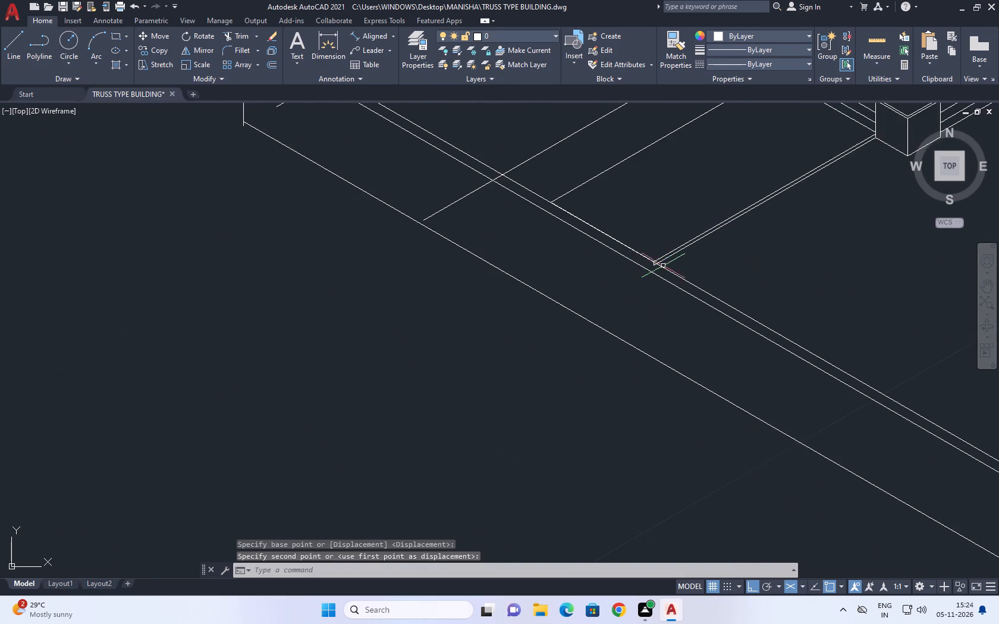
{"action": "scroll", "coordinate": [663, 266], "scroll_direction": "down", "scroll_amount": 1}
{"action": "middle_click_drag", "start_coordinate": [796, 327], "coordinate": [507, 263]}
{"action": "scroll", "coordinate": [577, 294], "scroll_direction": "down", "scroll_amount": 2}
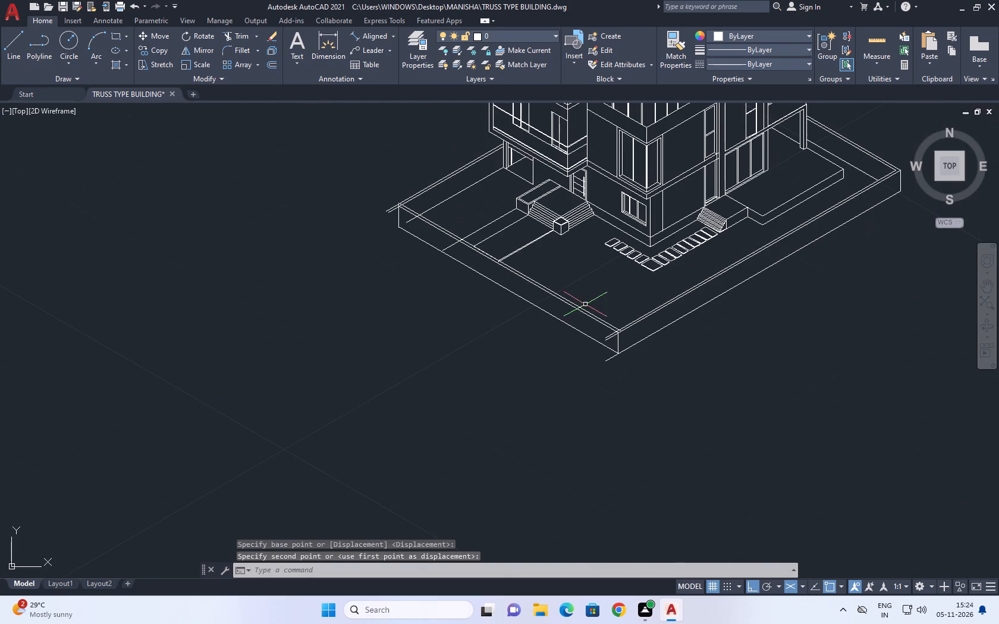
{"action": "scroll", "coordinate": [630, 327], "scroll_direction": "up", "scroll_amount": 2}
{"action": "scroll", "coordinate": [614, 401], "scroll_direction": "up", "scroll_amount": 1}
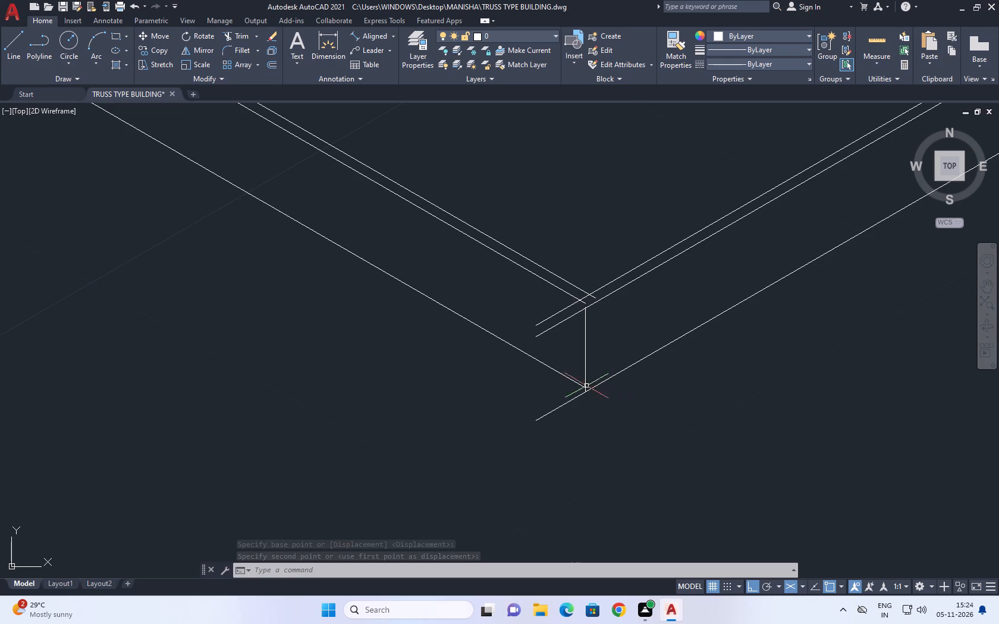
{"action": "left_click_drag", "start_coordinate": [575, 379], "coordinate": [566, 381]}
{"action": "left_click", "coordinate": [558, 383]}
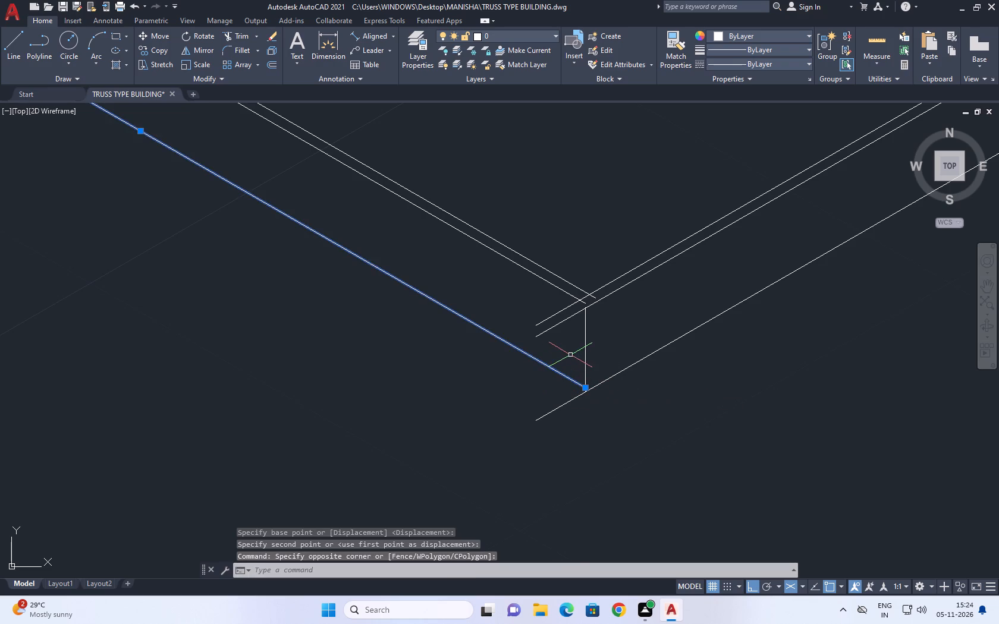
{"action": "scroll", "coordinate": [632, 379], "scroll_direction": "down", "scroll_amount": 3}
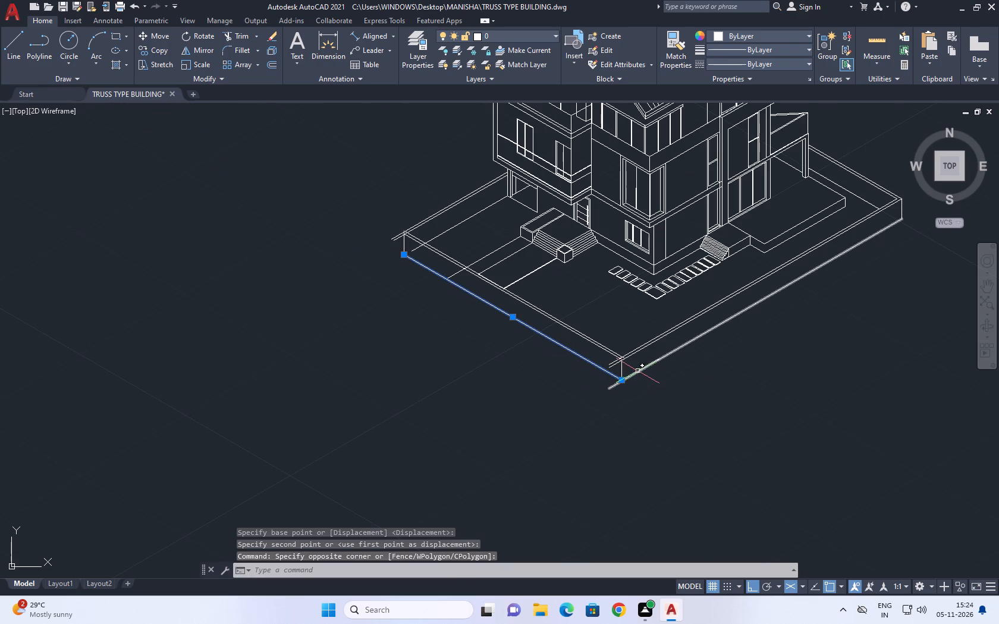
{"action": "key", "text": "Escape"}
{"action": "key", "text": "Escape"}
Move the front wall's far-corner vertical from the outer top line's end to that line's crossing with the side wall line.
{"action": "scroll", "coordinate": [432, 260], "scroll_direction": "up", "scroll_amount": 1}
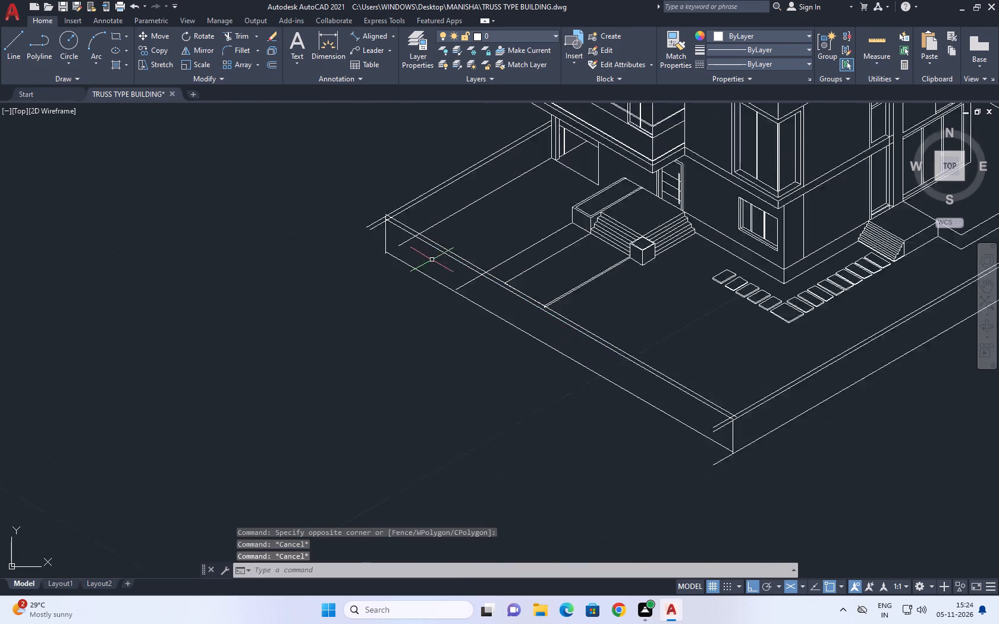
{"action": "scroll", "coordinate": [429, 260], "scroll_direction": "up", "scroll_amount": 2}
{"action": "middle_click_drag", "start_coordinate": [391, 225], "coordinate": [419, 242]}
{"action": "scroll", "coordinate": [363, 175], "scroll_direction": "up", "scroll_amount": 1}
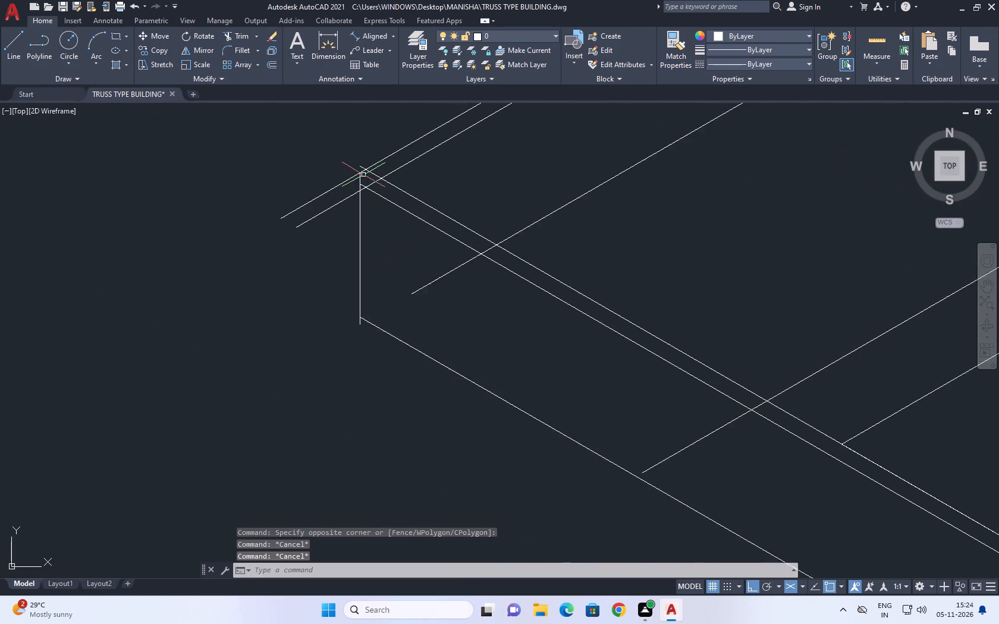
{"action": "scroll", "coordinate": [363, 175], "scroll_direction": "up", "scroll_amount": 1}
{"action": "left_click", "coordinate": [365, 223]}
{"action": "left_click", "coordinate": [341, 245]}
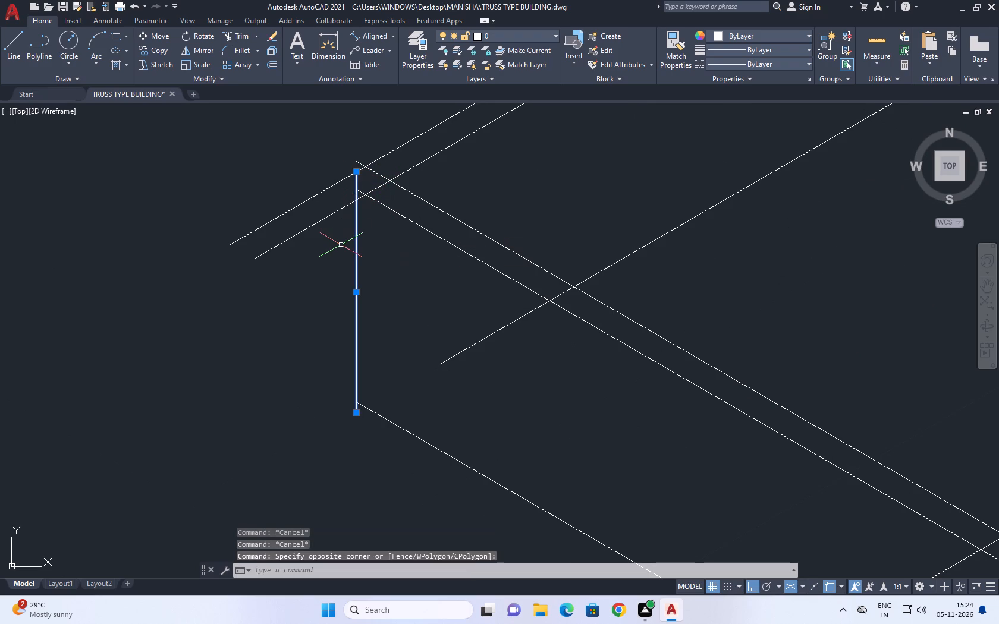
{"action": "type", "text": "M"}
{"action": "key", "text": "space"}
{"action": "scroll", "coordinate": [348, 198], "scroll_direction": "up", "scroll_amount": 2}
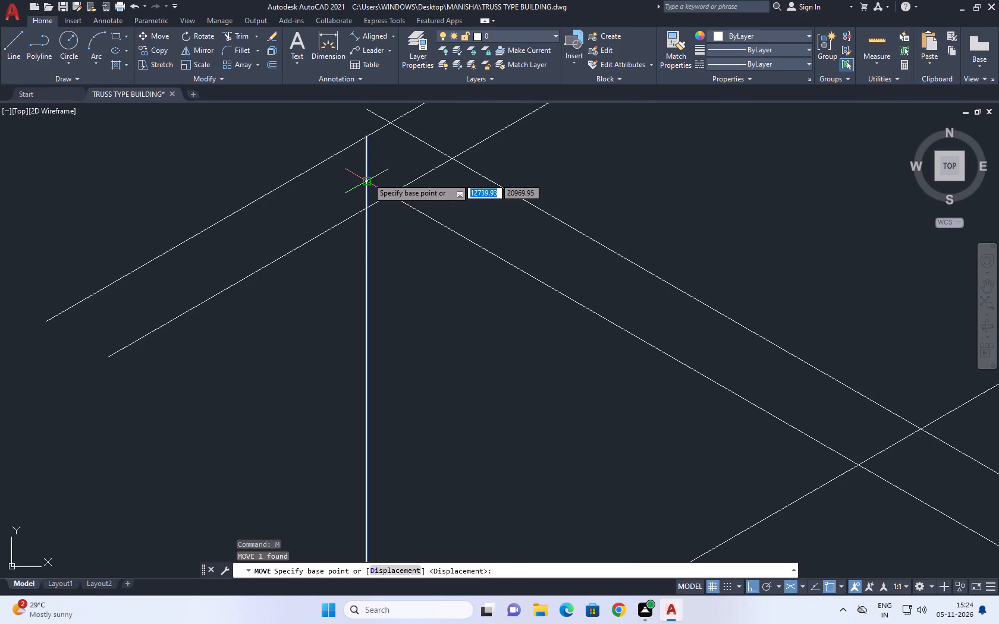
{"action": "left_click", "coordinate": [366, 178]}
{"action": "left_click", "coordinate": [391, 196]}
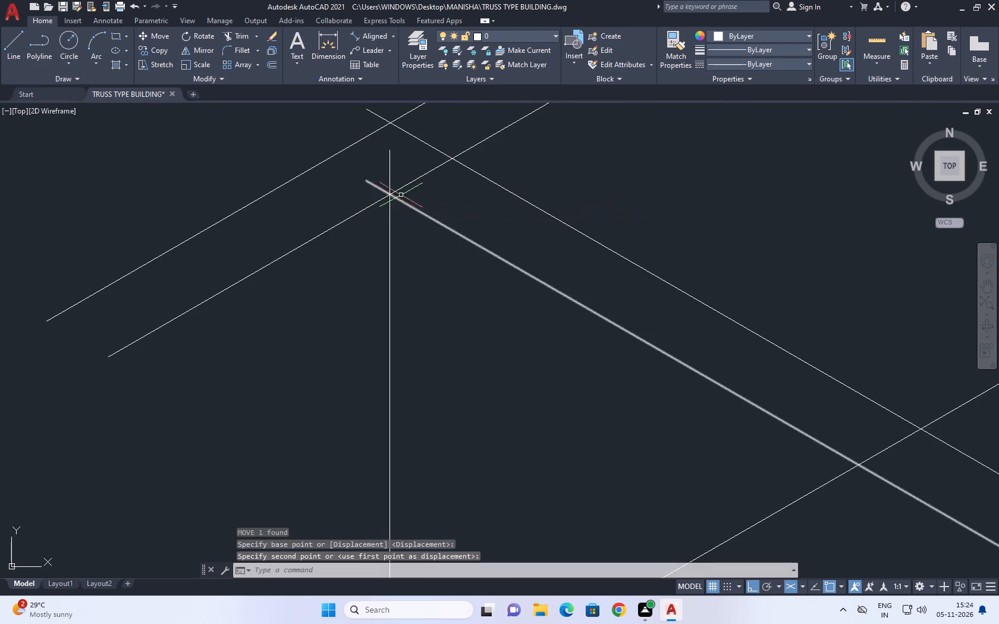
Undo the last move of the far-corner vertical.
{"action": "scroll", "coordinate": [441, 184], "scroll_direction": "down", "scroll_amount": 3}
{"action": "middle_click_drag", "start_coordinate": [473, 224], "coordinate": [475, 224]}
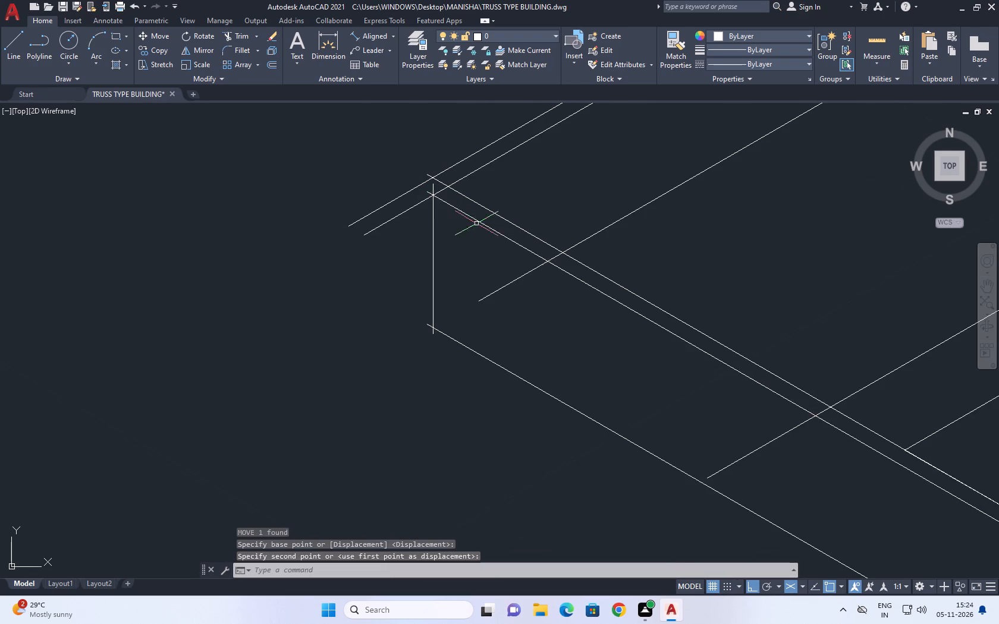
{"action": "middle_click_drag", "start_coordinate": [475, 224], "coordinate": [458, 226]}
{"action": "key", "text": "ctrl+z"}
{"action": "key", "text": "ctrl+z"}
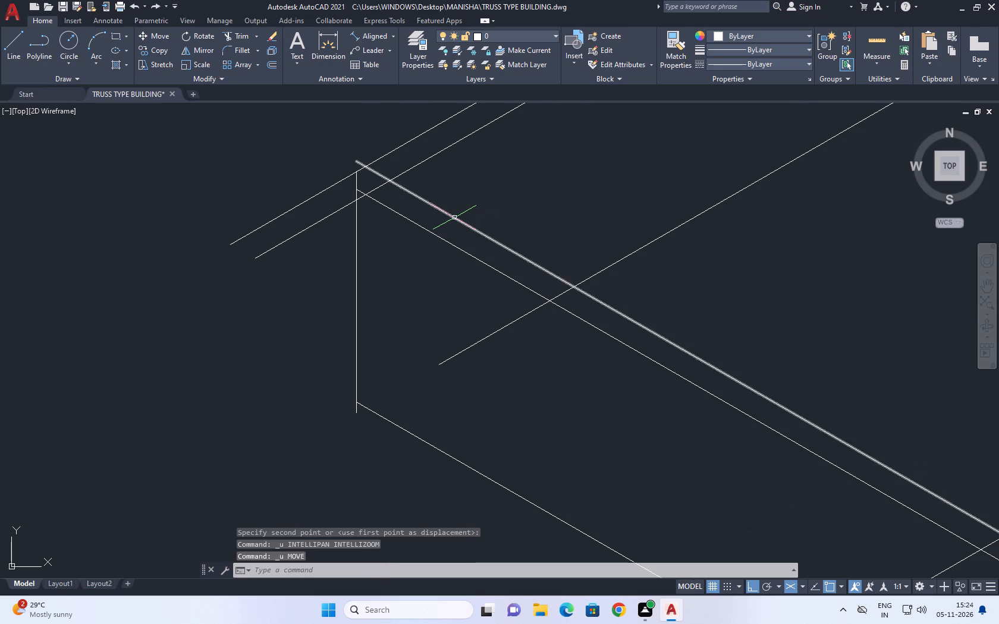
Trim the side wall's two top line overhangs beyond the front wall's far-corner vertical.
{"action": "type", "text": "TR"}
{"action": "key", "text": "space"}
{"action": "left_click", "coordinate": [312, 169]}
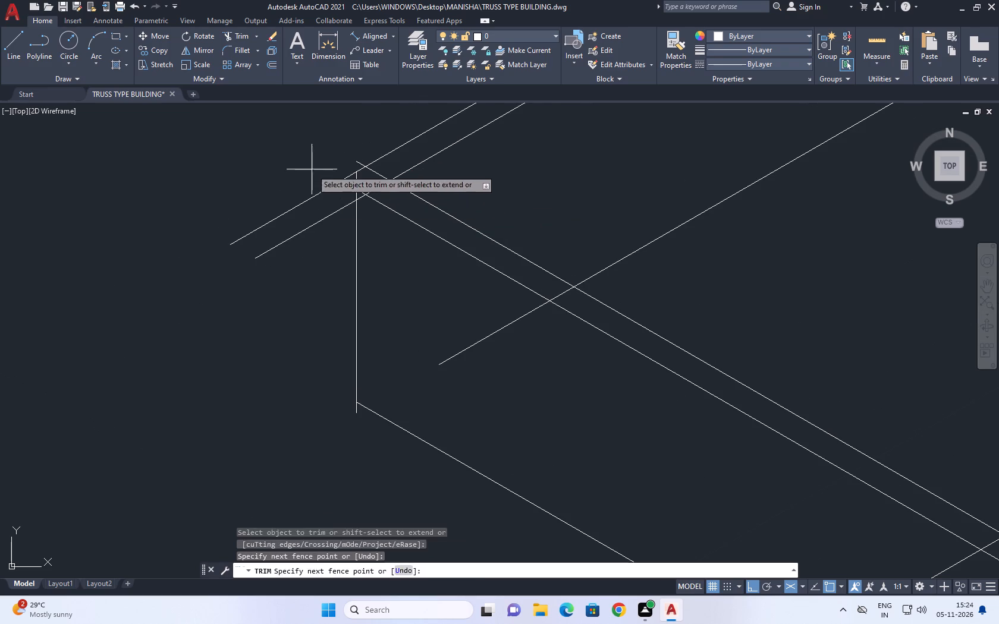
{"action": "left_click", "coordinate": [353, 278]}
Trim the two ground line ends that overshoot the front wall's top lines between the far corner and the walkway.
{"action": "scroll", "coordinate": [476, 346], "scroll_direction": "down", "scroll_amount": 2}
{"action": "middle_click_drag", "start_coordinate": [610, 393], "coordinate": [607, 386]}
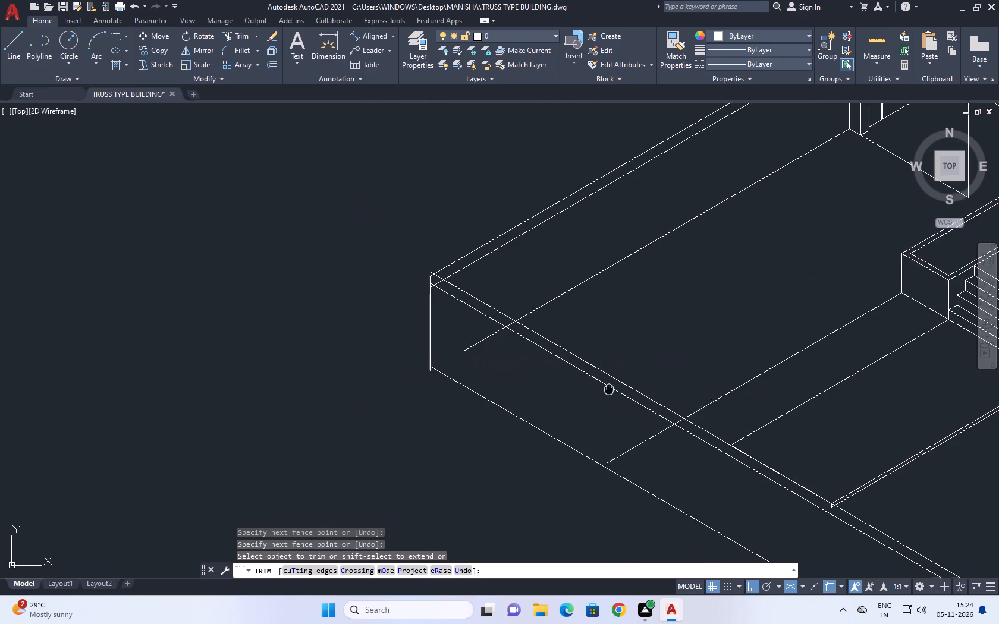
{"action": "middle_click_drag", "start_coordinate": [607, 386], "coordinate": [498, 248]}
{"action": "left_click", "coordinate": [368, 194]}
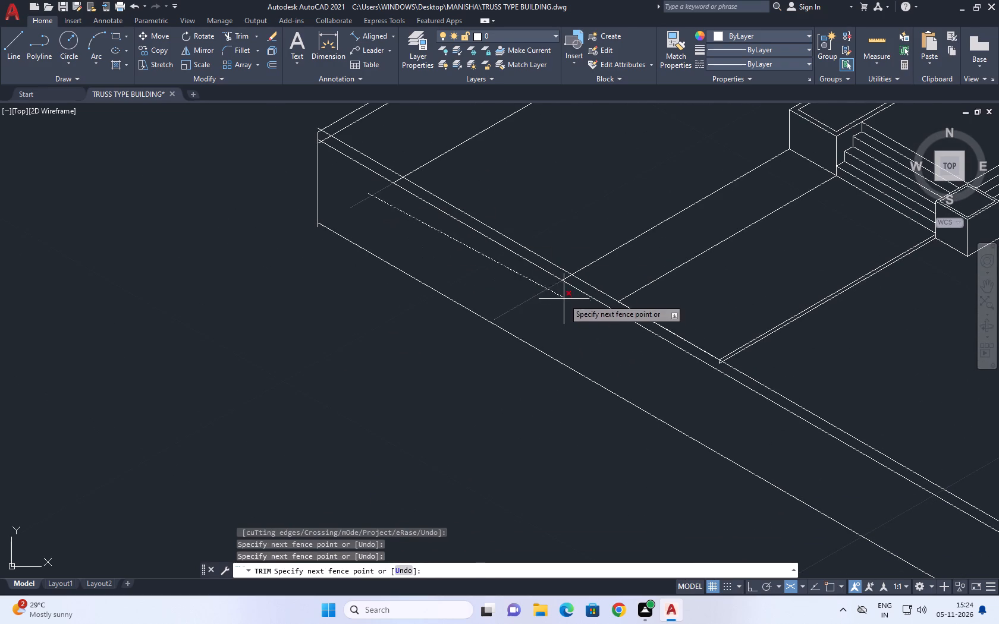
{"action": "left_click", "coordinate": [571, 311]}
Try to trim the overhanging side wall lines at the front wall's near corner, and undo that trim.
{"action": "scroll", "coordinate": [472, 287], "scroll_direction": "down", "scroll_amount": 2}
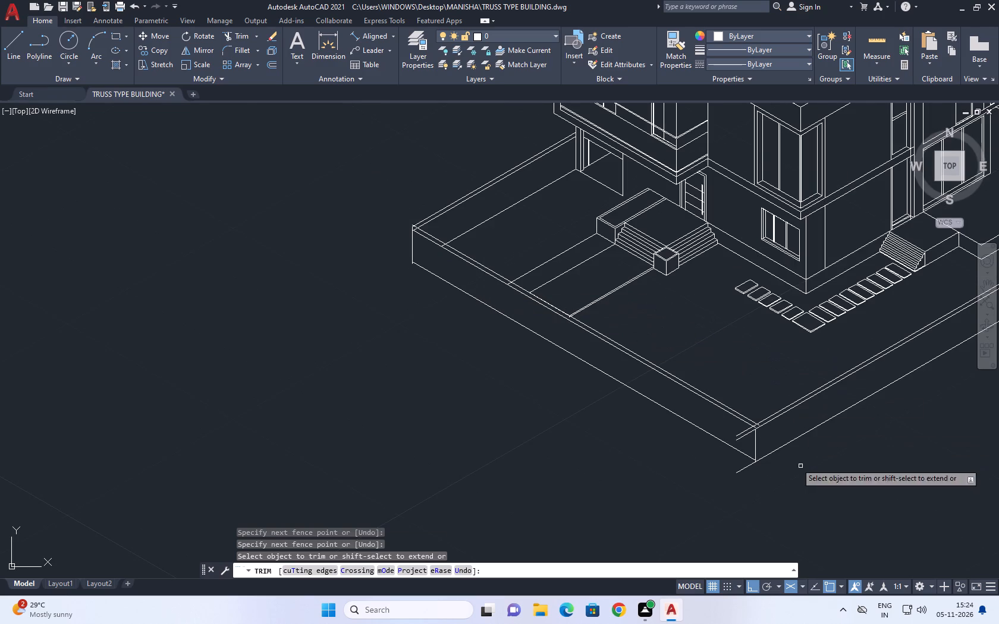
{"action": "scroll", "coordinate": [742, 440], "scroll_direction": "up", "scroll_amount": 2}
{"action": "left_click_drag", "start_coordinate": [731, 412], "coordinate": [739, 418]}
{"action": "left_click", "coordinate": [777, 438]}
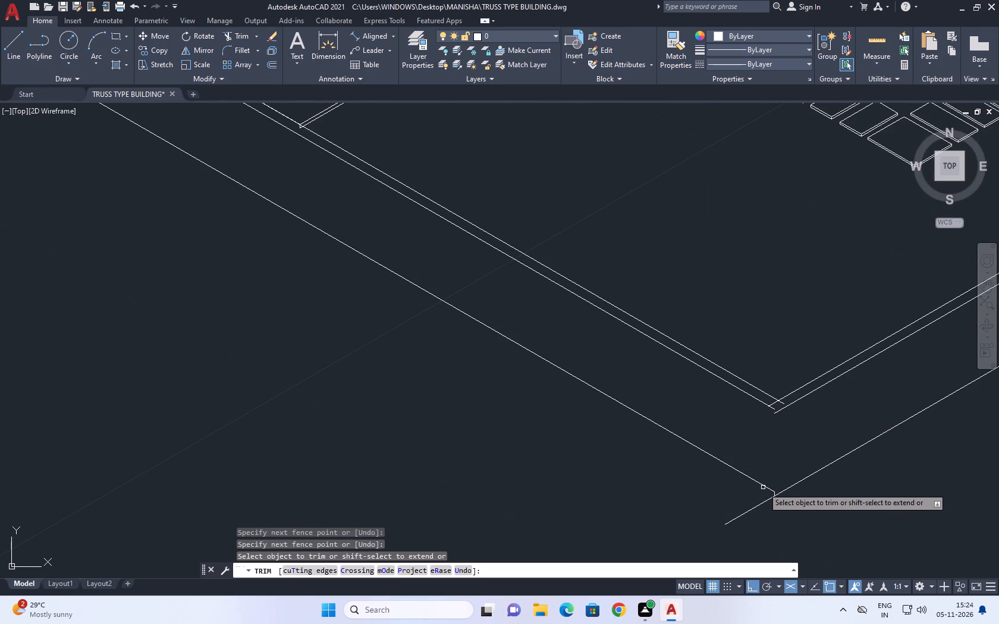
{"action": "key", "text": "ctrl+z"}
Trim the side wall's two top lines and base line where they overshoot the front wall's near corner.
{"action": "scroll", "coordinate": [682, 379], "scroll_direction": "down", "scroll_amount": 4}
{"action": "middle_click_drag", "start_coordinate": [843, 451], "coordinate": [699, 359]}
{"action": "scroll", "coordinate": [659, 361], "scroll_direction": "up", "scroll_amount": 3}
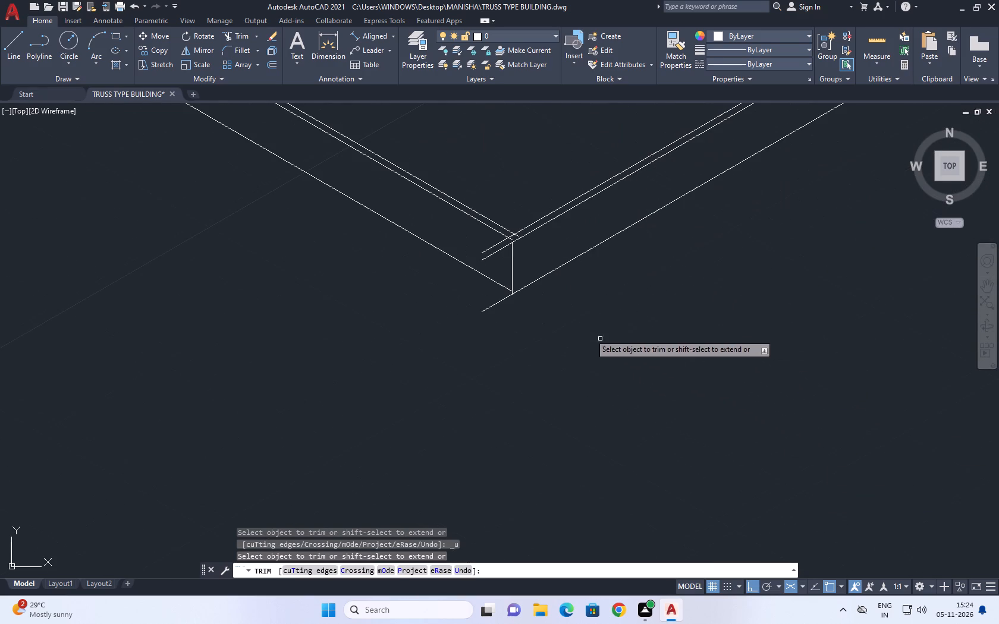
{"action": "left_click", "coordinate": [492, 237]}
{"action": "left_click_drag", "start_coordinate": [494, 249], "coordinate": [496, 254]}
{"action": "left_click", "coordinate": [499, 302]}
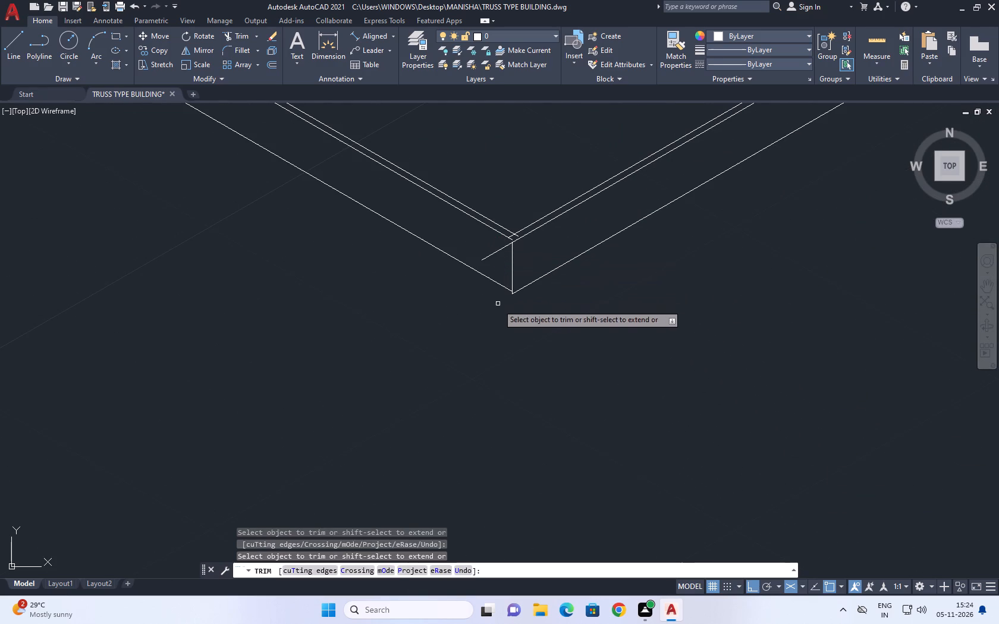
{"action": "left_click", "coordinate": [498, 309]}
{"action": "left_click", "coordinate": [497, 305]}
{"action": "left_click", "coordinate": [498, 259]}
{"action": "left_click", "coordinate": [495, 244]}
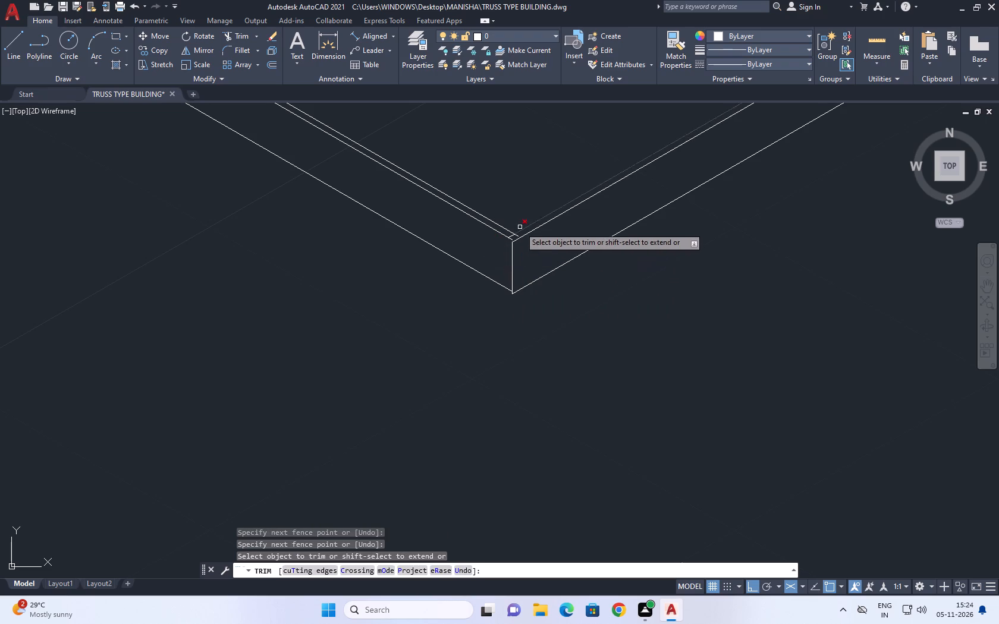
{"action": "scroll", "coordinate": [520, 227], "scroll_direction": "up", "scroll_amount": 2}
{"action": "key", "text": "space"}
Fillet the inner and outer pairs of wall top lines at the near corner with radius 0.
{"action": "scroll", "coordinate": [490, 256], "scroll_direction": "down", "scroll_amount": 4}
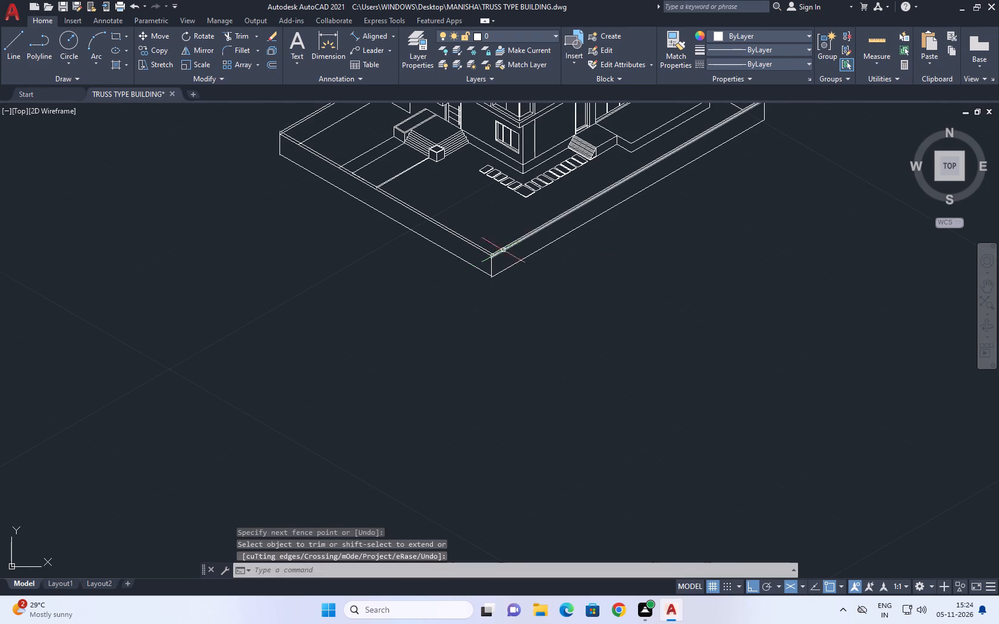
{"action": "middle_click_drag", "start_coordinate": [517, 226], "coordinate": [614, 316]}
{"action": "scroll", "coordinate": [609, 339], "scroll_direction": "up", "scroll_amount": 4}
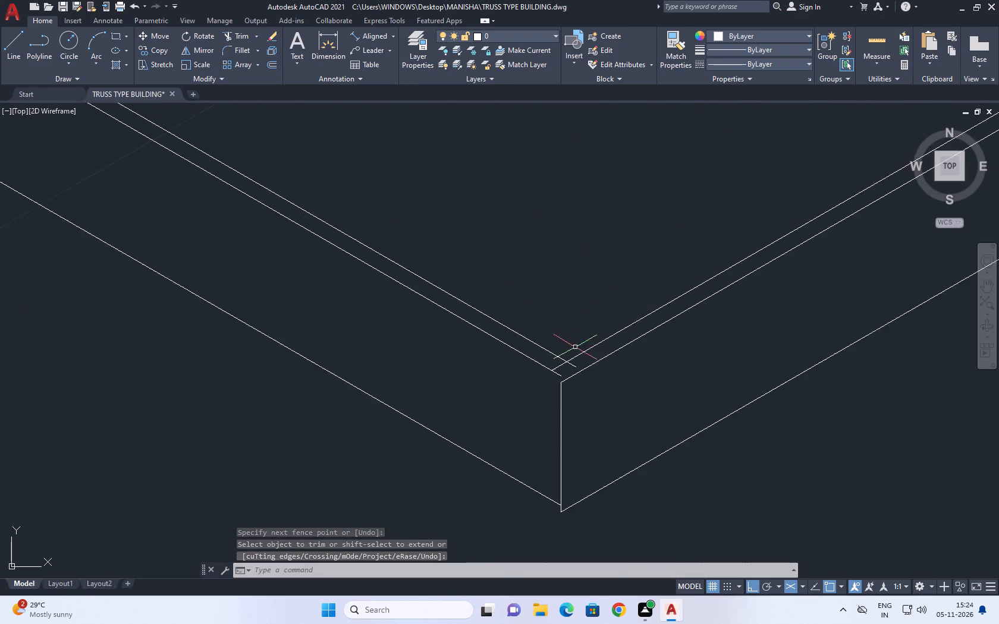
{"action": "scroll", "coordinate": [575, 347], "scroll_direction": "up", "scroll_amount": 1}
{"action": "key", "text": "f"}
{"action": "key", "text": "space"}
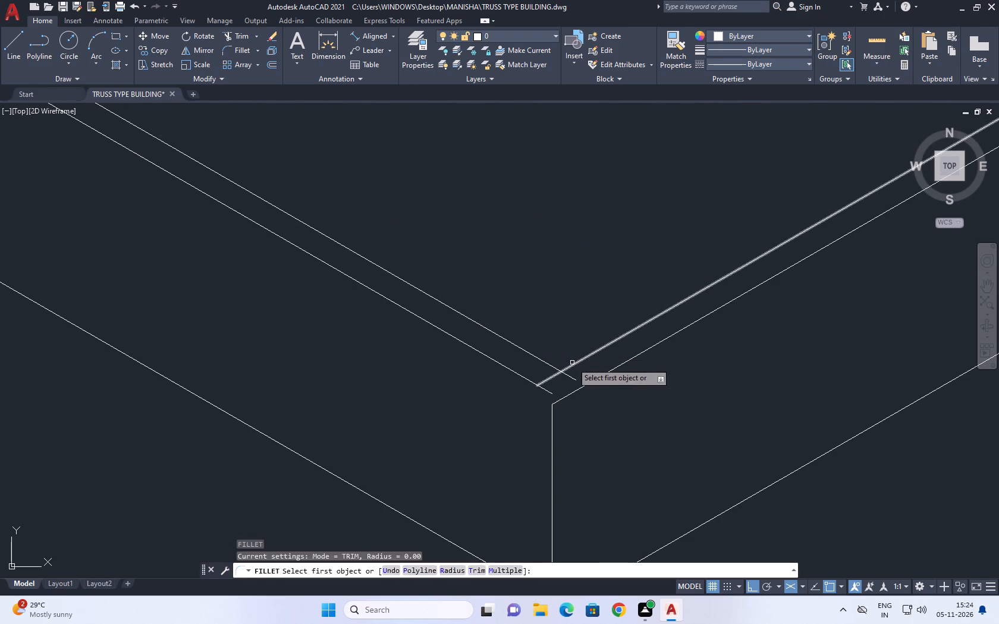
{"action": "left_click", "coordinate": [573, 363]}
{"action": "left_click", "coordinate": [553, 365]}
{"action": "key", "text": "space"}
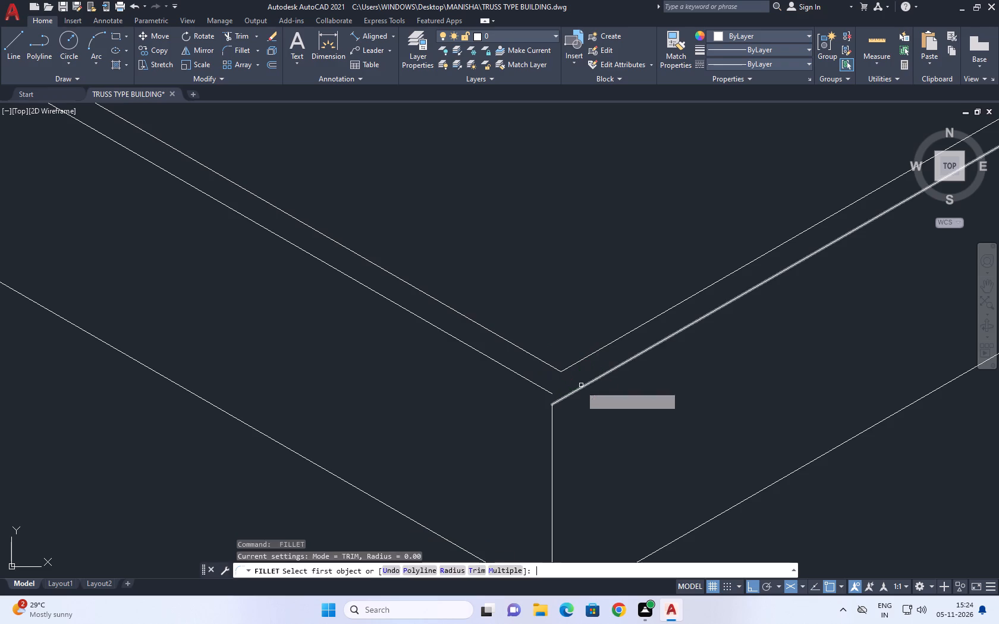
{"action": "left_click", "coordinate": [578, 387]}
{"action": "left_click", "coordinate": [546, 392]}
Move the near-corner vertical from its upper end to the corner point of the outer top lines.
{"action": "scroll", "coordinate": [590, 346], "scroll_direction": "down", "scroll_amount": 4}
{"action": "scroll", "coordinate": [595, 383], "scroll_direction": "up", "scroll_amount": 3}
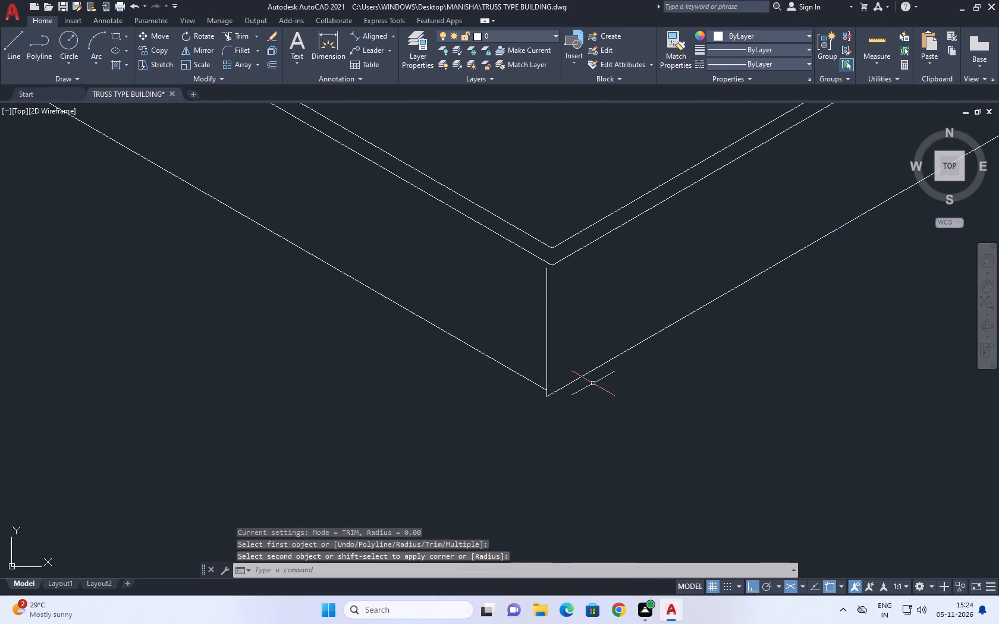
{"action": "left_click", "coordinate": [558, 307]}
{"action": "left_click", "coordinate": [526, 317]}
{"action": "key", "text": "m"}
{"action": "key", "text": "space"}
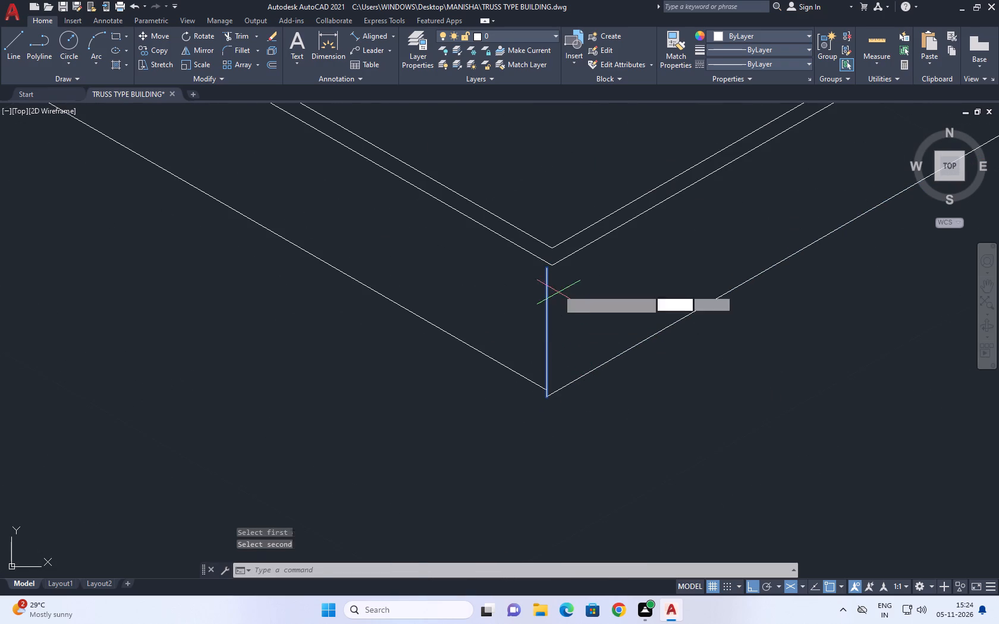
{"action": "left_click", "coordinate": [546, 271]}
{"action": "left_click", "coordinate": [555, 267]}
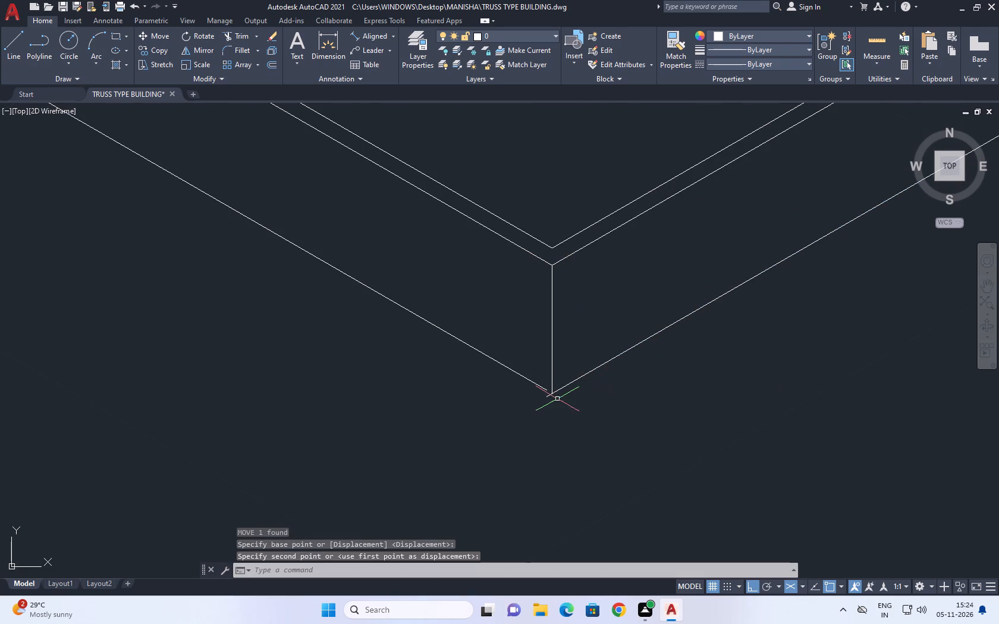
Extend the front wall's base line to the near-corner vertical.
{"action": "scroll", "coordinate": [555, 411], "scroll_direction": "up", "scroll_amount": 2}
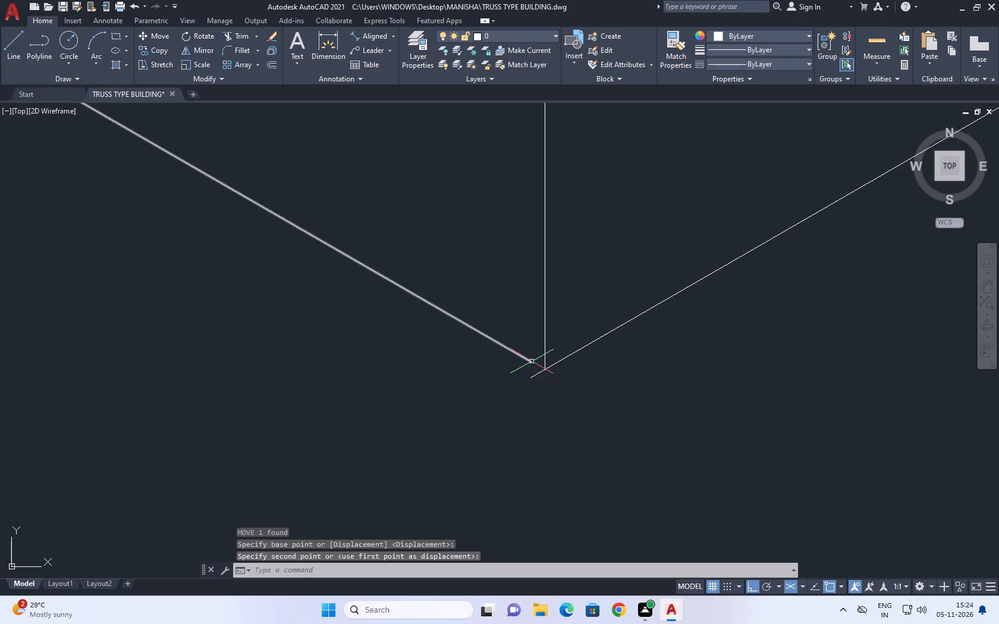
{"action": "key", "text": "e"}
{"action": "type", "text": "X"}
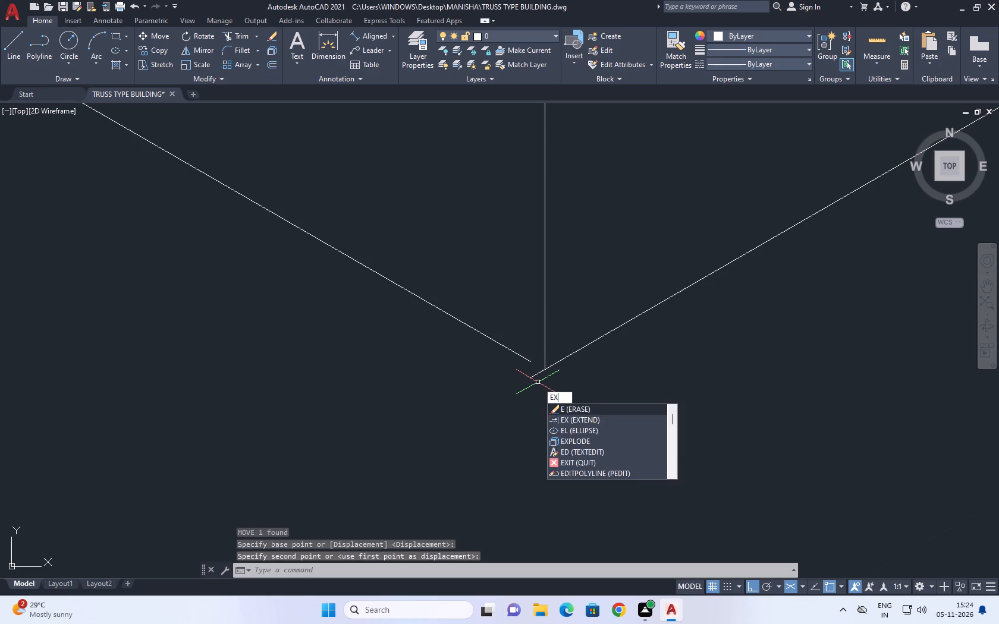
{"action": "key", "text": "space"}
{"action": "left_click", "coordinate": [524, 360]}
{"action": "key", "text": "space"}
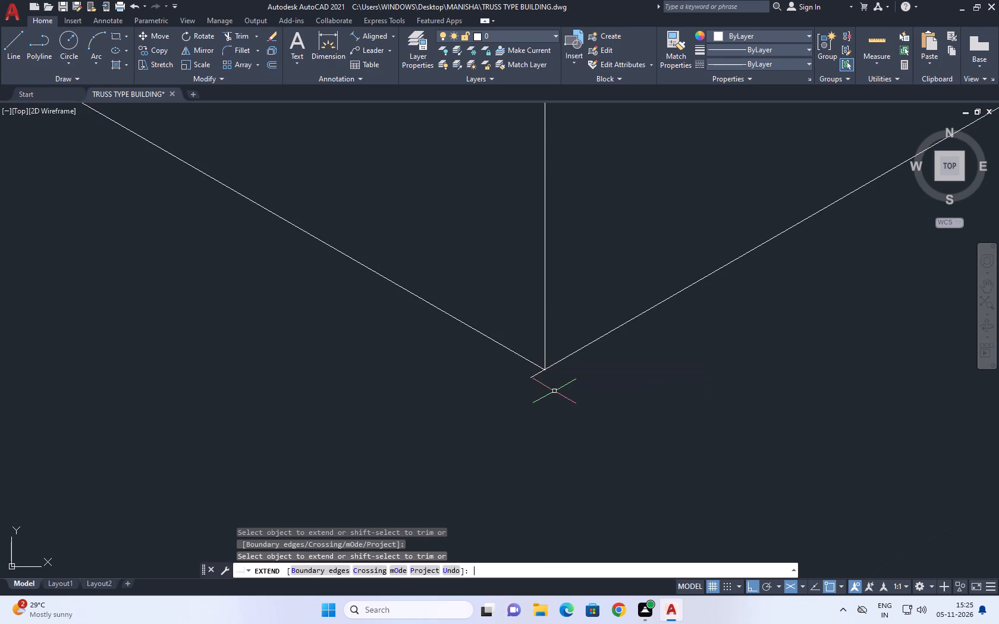
Trim the side wall's base line end that overshoots the near-corner vertical.
{"action": "type", "text": "T"}
{"action": "key", "text": "r"}
{"action": "key", "text": "space"}
{"action": "left_click", "coordinate": [536, 376]}
{"action": "scroll", "coordinate": [536, 376], "scroll_direction": "up", "scroll_amount": 4}
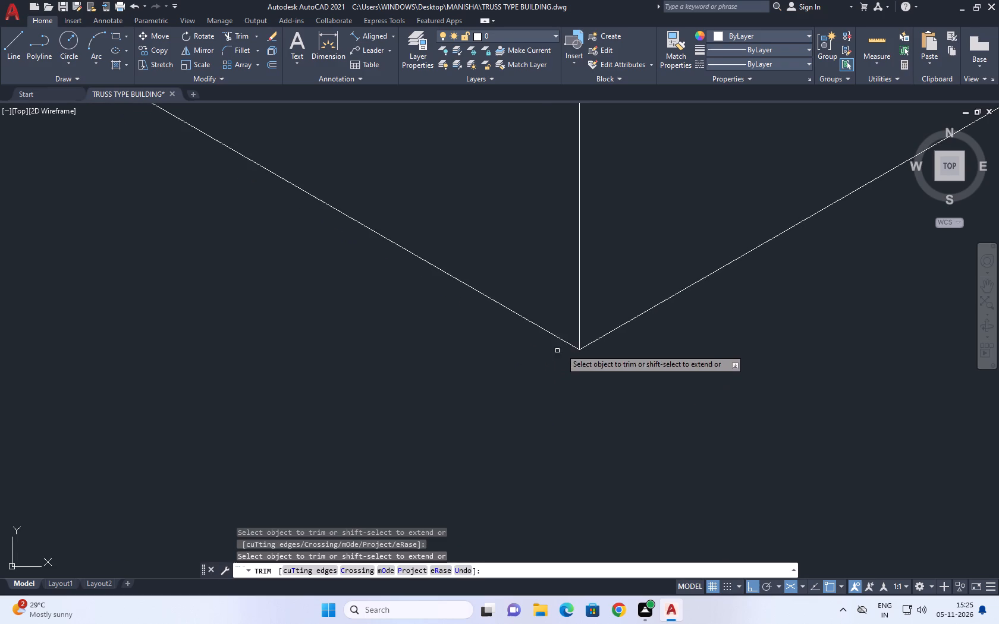
{"action": "key", "text": "space"}
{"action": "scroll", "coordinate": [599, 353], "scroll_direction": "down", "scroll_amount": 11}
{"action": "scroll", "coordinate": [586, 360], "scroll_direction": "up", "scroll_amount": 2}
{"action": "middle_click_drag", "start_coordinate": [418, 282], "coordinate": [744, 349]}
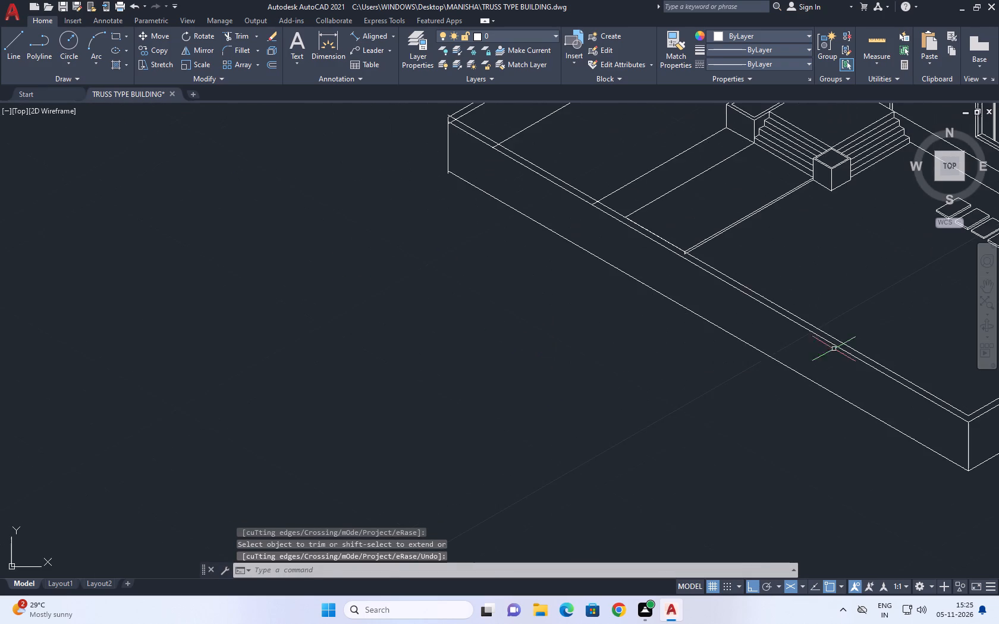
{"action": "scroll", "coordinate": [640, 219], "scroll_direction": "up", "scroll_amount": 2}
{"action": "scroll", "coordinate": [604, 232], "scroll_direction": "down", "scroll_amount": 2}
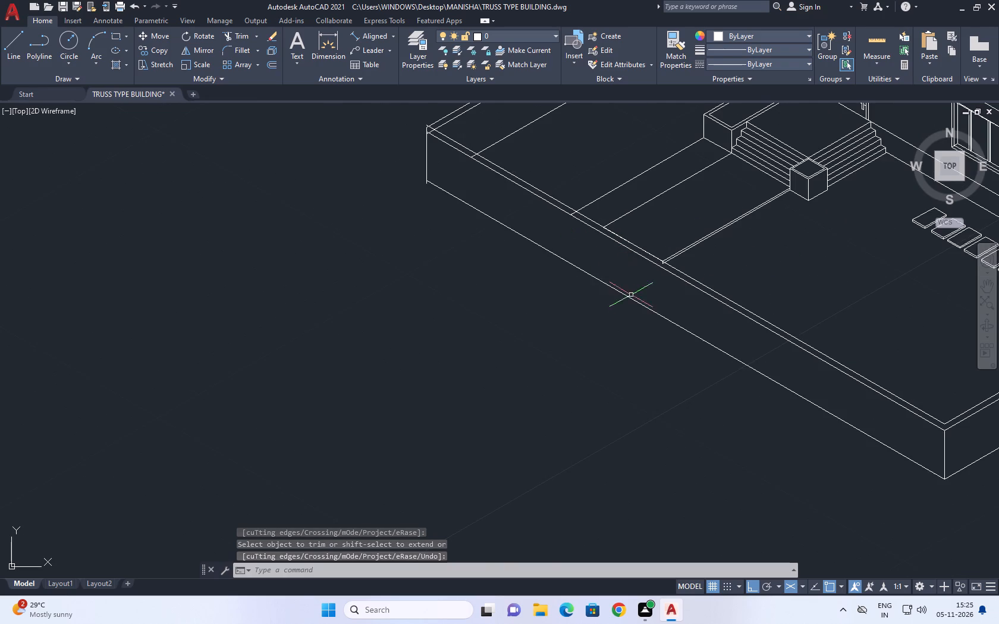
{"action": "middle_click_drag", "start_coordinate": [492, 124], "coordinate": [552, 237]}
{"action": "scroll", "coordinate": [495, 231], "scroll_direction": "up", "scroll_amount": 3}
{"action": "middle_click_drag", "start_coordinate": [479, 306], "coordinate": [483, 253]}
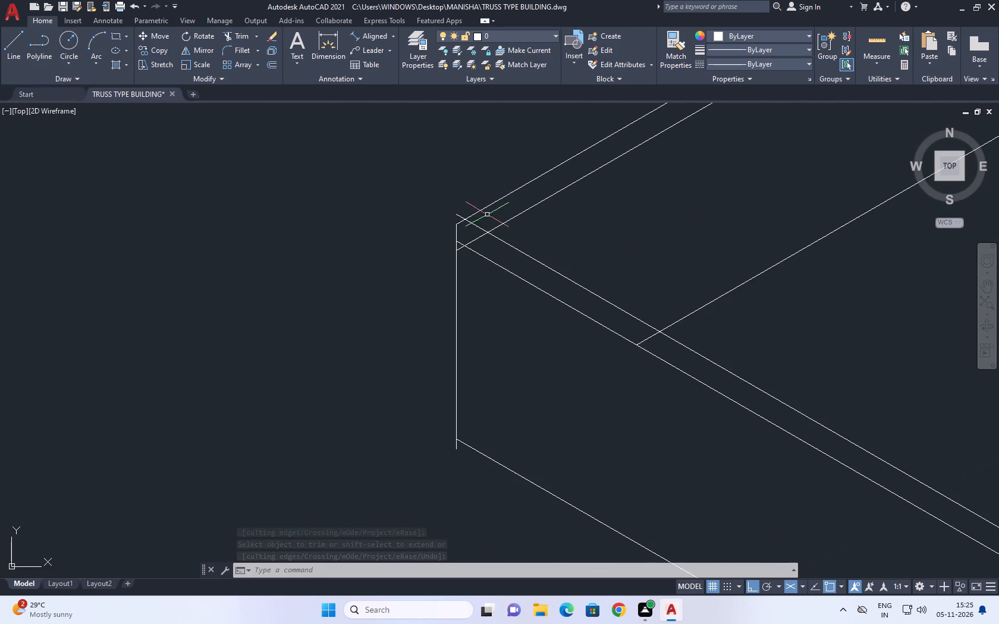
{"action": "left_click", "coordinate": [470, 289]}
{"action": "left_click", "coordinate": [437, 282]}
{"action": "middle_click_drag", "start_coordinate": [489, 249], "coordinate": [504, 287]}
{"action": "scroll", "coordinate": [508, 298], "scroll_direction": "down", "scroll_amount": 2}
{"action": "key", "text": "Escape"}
Trim the inner top lines' overlapping ends at the far corner so the front and side wall inner lines meet.
{"action": "scroll", "coordinate": [508, 297], "scroll_direction": "up", "scroll_amount": 2}
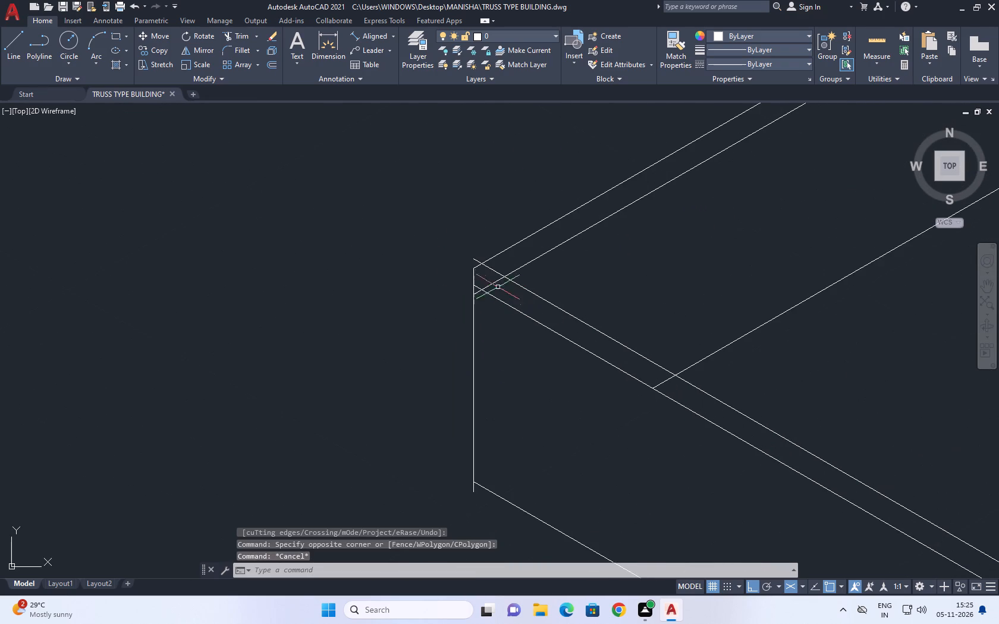
{"action": "middle_click_drag", "start_coordinate": [502, 285], "coordinate": [523, 297]}
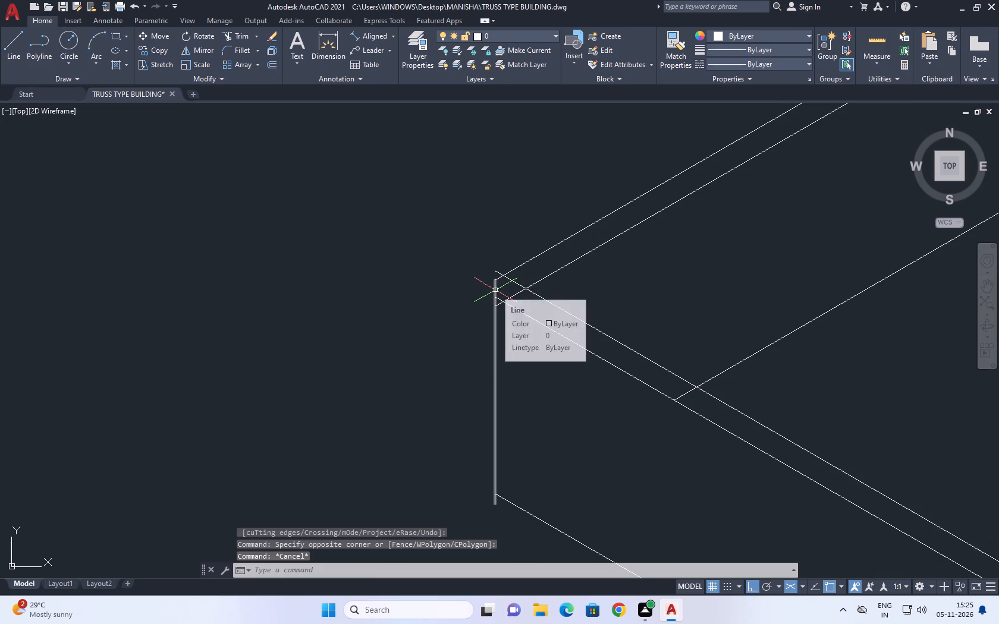
{"action": "type", "text": "TR"}
{"action": "key", "text": "space"}
{"action": "left_click", "coordinate": [498, 272]}
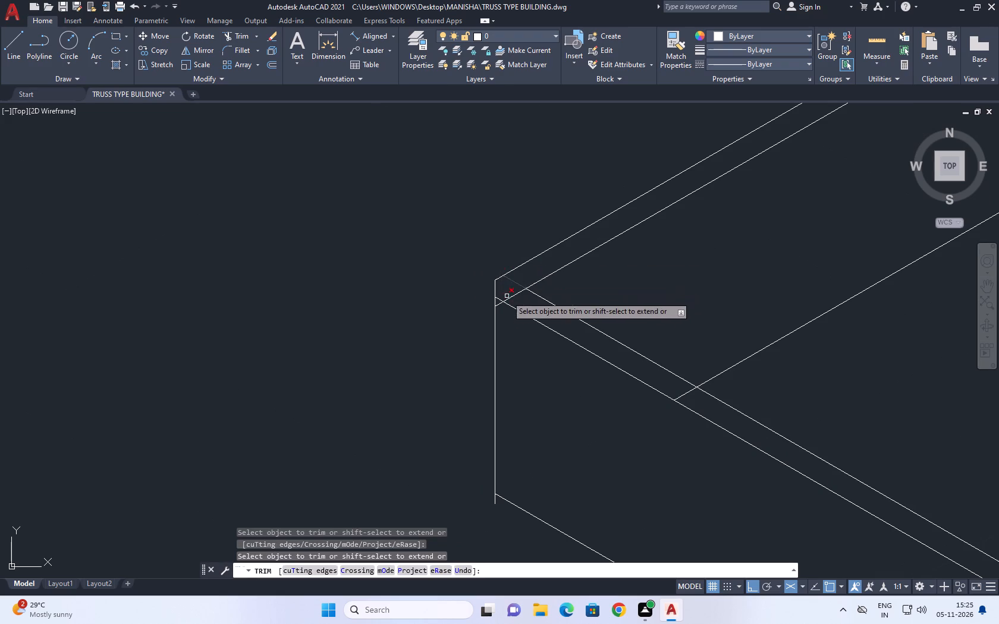
{"action": "scroll", "coordinate": [498, 302], "scroll_direction": "up", "scroll_amount": 2}
{"action": "scroll", "coordinate": [504, 294], "scroll_direction": "down", "scroll_amount": 2}
{"action": "middle_click_drag", "start_coordinate": [520, 314], "coordinate": [477, 187]}
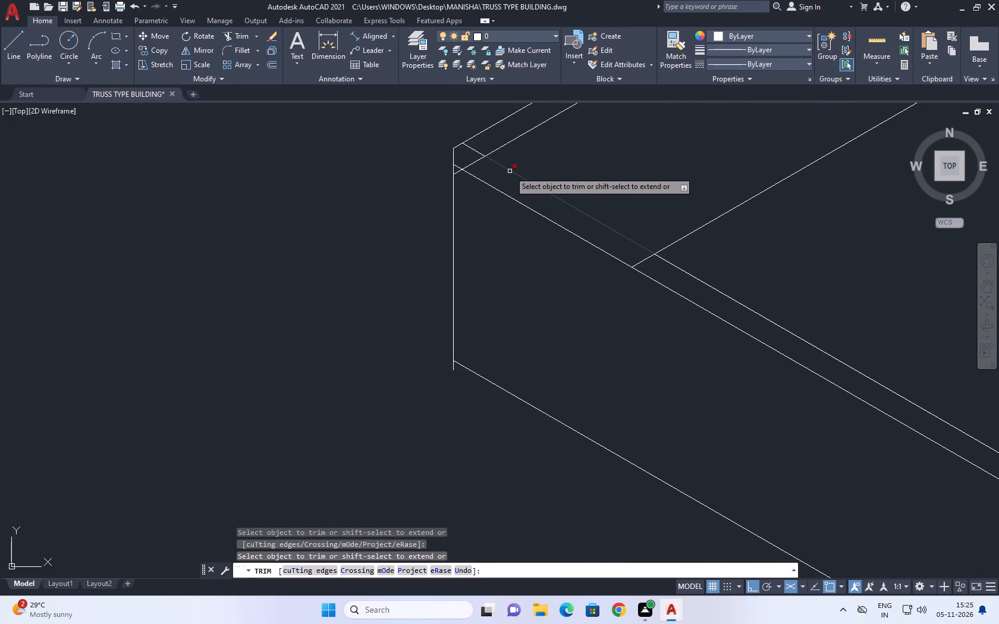
{"action": "scroll", "coordinate": [535, 217], "scroll_direction": "down", "scroll_amount": 3}
{"action": "scroll", "coordinate": [536, 218], "scroll_direction": "up", "scroll_amount": 5}
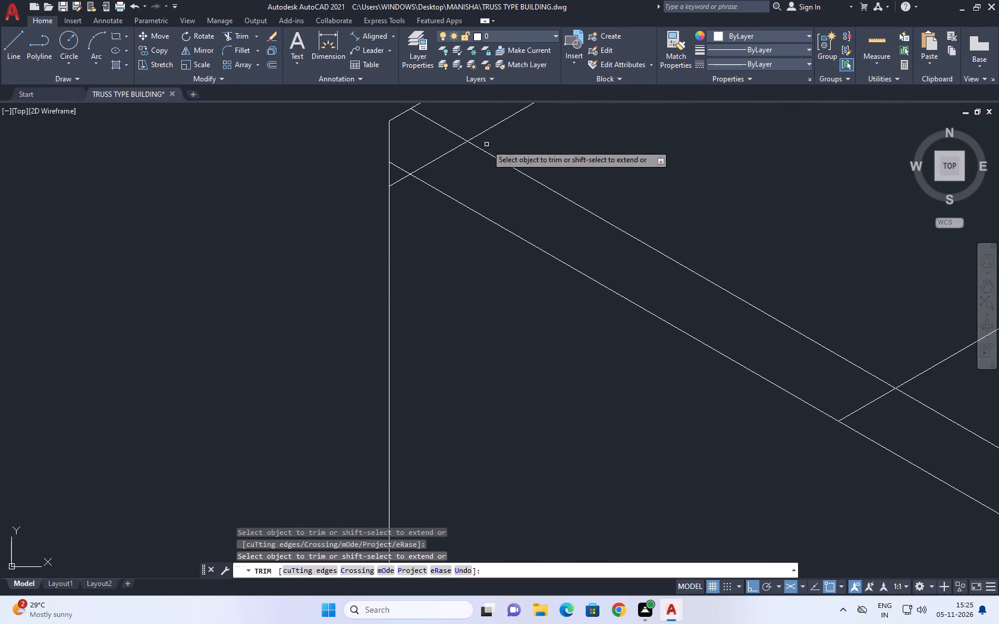
{"action": "middle_click_drag", "start_coordinate": [486, 144], "coordinate": [534, 251]}
{"action": "left_click_drag", "start_coordinate": [507, 208], "coordinate": [502, 215]}
{"action": "left_click", "coordinate": [497, 265]}
{"action": "scroll", "coordinate": [510, 247], "scroll_direction": "down", "scroll_amount": 1}
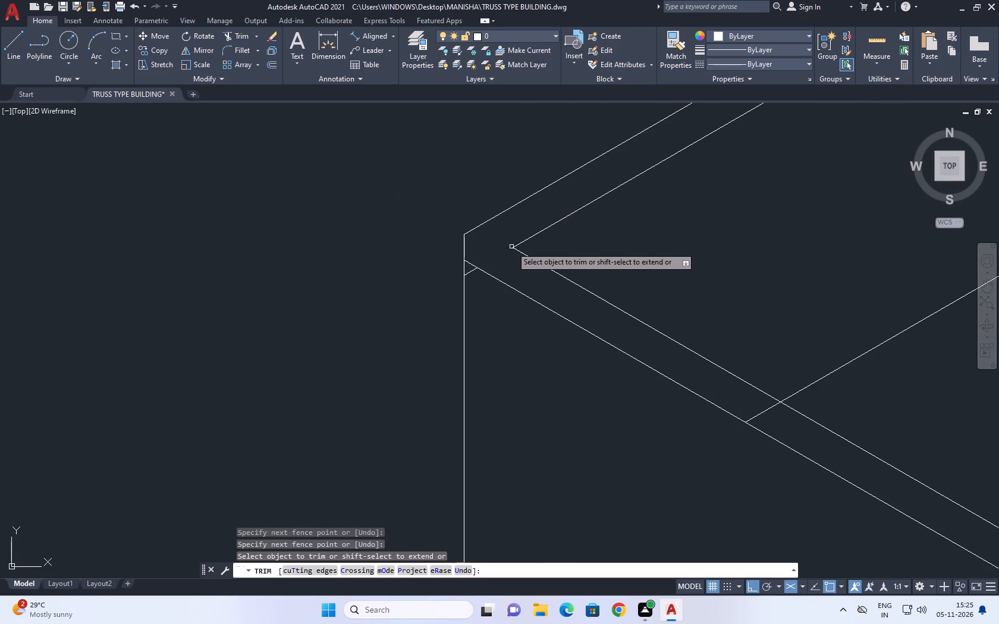
{"action": "scroll", "coordinate": [514, 257], "scroll_direction": "down", "scroll_amount": 1}
{"action": "key", "text": "Escape"}
Move the side wall's two top lines at the far corner from the vertical's upper end toward the front wall's outer top line.
{"action": "scroll", "coordinate": [531, 251], "scroll_direction": "down", "scroll_amount": 2}
{"action": "scroll", "coordinate": [505, 252], "scroll_direction": "up", "scroll_amount": 2}
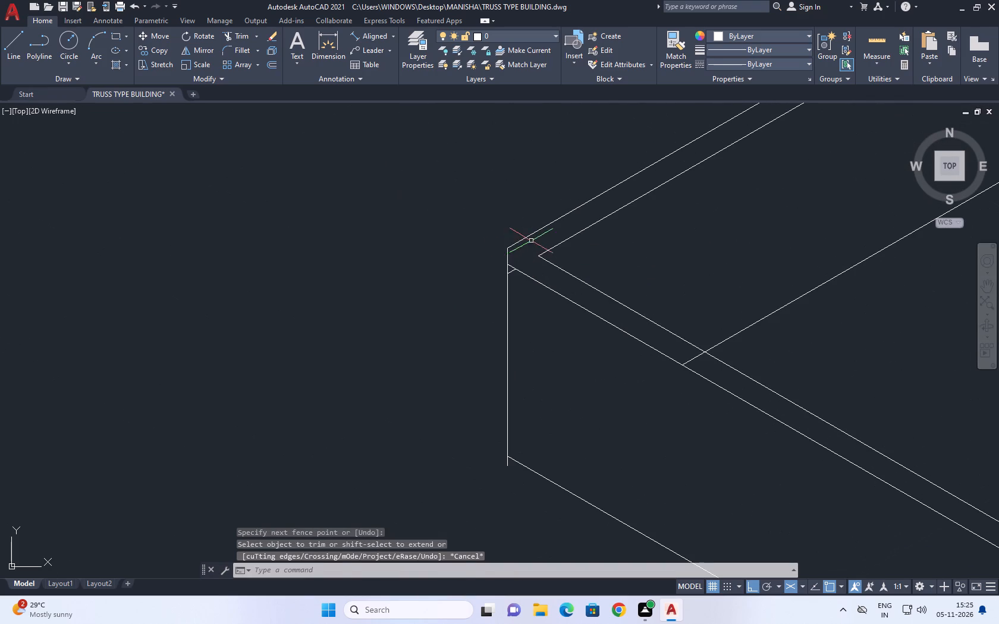
{"action": "left_click", "coordinate": [535, 238]}
{"action": "left_click", "coordinate": [527, 220]}
{"action": "middle_click_drag", "start_coordinate": [612, 242], "coordinate": [580, 293]}
{"action": "left_click_drag", "start_coordinate": [589, 284], "coordinate": [577, 269]}
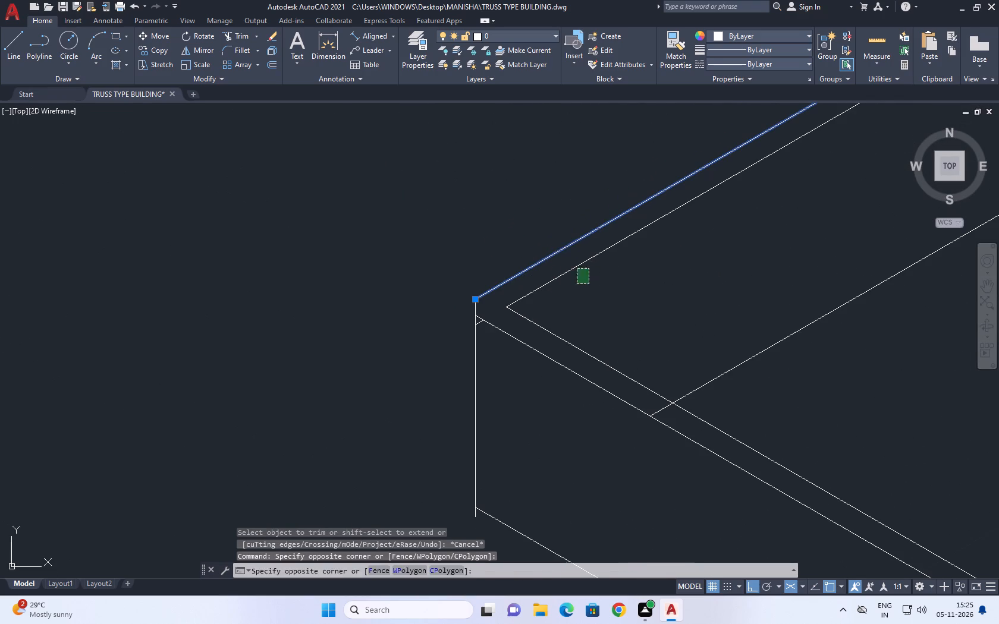
{"action": "left_click", "coordinate": [544, 232]}
{"action": "key", "text": "m"}
{"action": "key", "text": "space"}
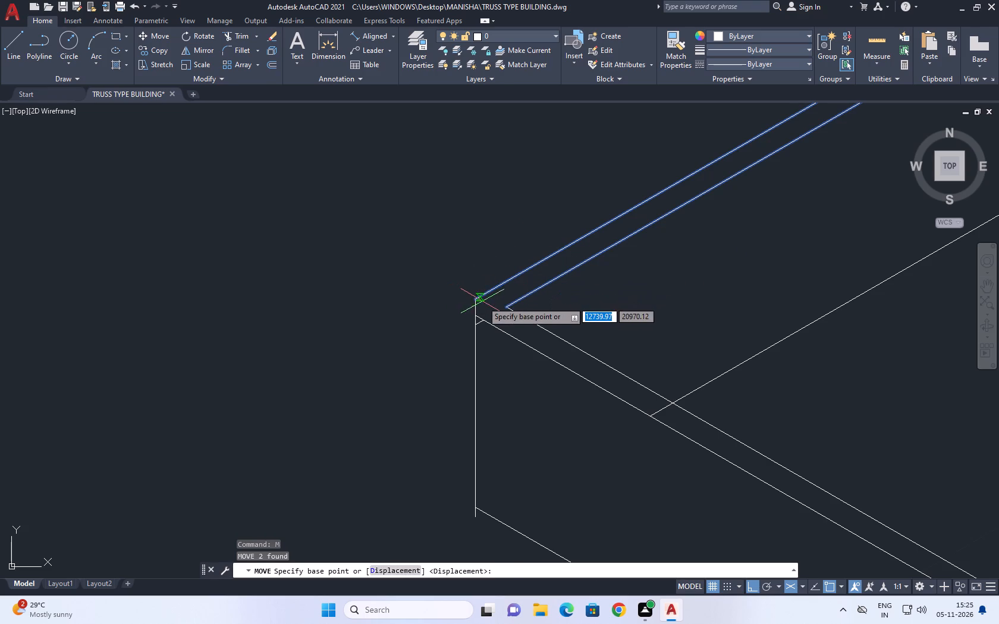
{"action": "left_click", "coordinate": [475, 297]}
{"action": "left_click", "coordinate": [487, 318]}
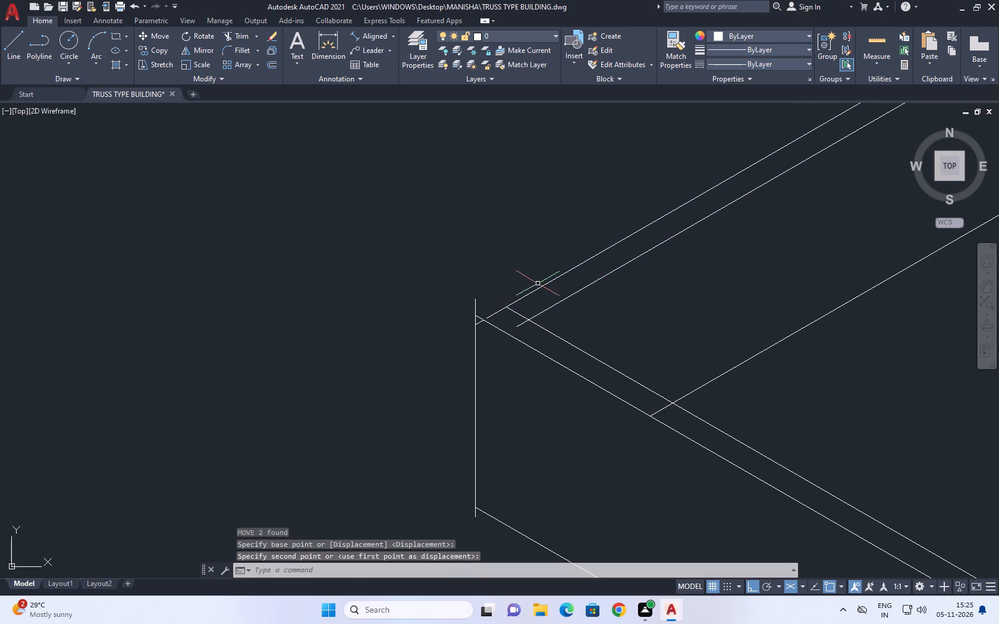
Fillet the outer and the inner top lines of the front and side walls at the far corner with radius 0.
{"action": "scroll", "coordinate": [480, 325], "scroll_direction": "up", "scroll_amount": 2}
{"action": "middle_click_drag", "start_coordinate": [534, 313], "coordinate": [488, 314]}
{"action": "type", "text": "F"}
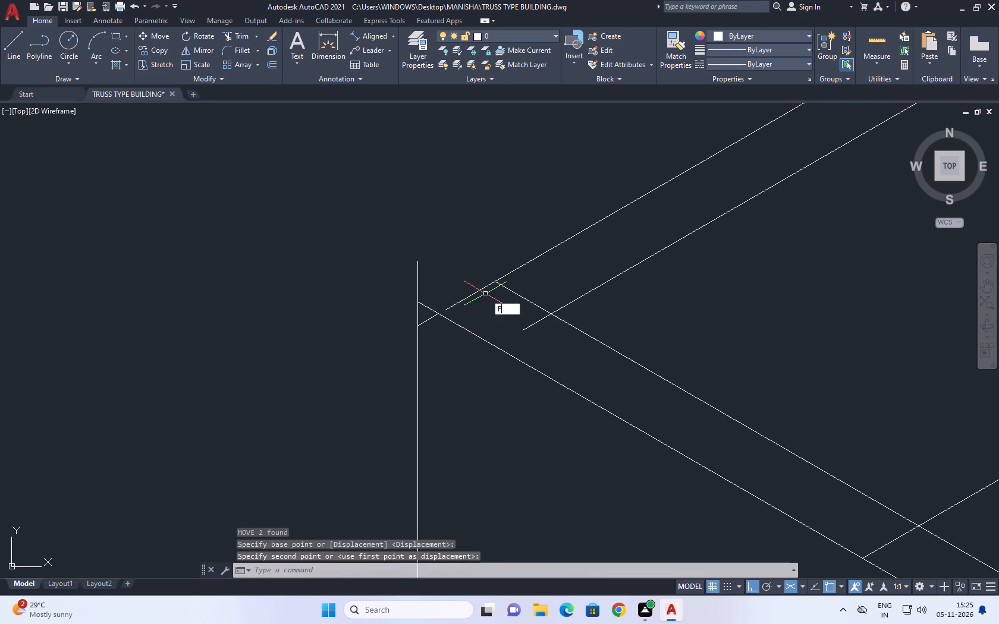
{"action": "key", "text": "space"}
{"action": "left_click", "coordinate": [476, 294]}
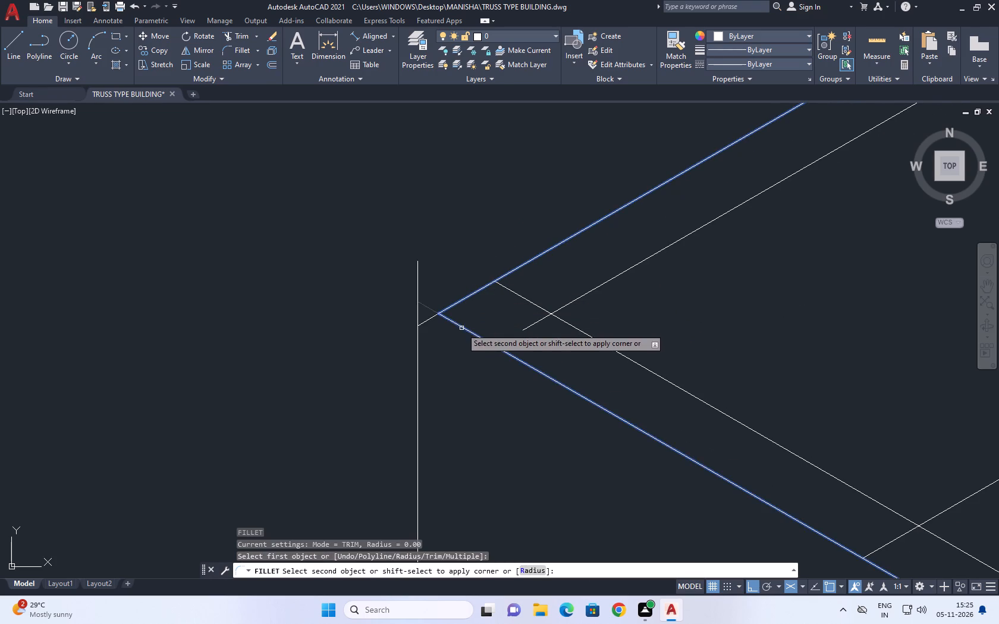
{"action": "left_click", "coordinate": [461, 328]}
{"action": "key", "text": "space"}
{"action": "left_click", "coordinate": [568, 308]}
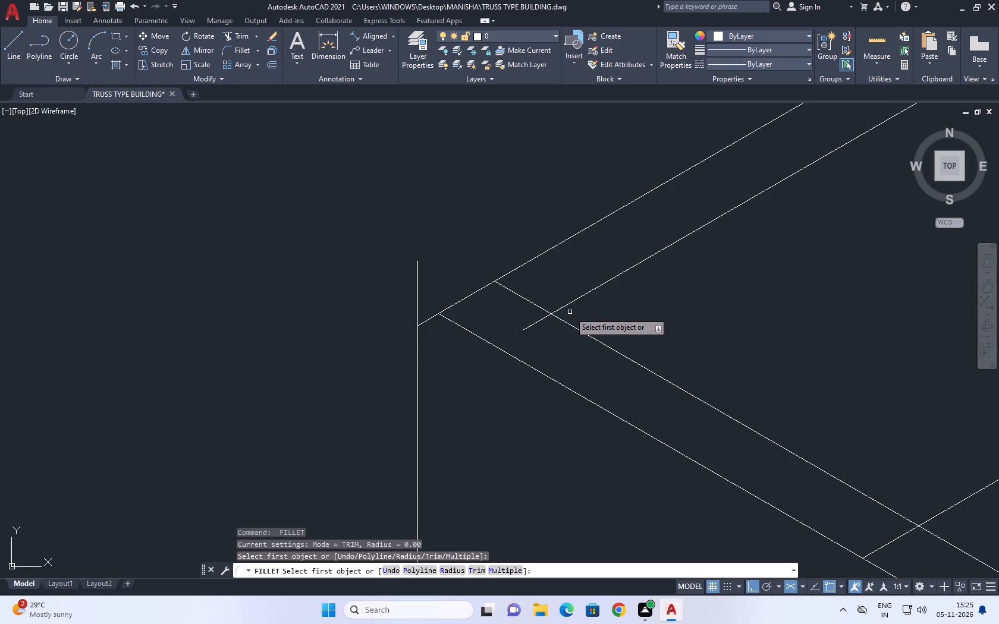
{"action": "left_click", "coordinate": [570, 303]}
{"action": "left_click", "coordinate": [570, 323]}
Move the far-corner vertical onto the point where the outer top lines of the front and side walls meet.
{"action": "scroll", "coordinate": [567, 286], "scroll_direction": "down", "scroll_amount": 4}
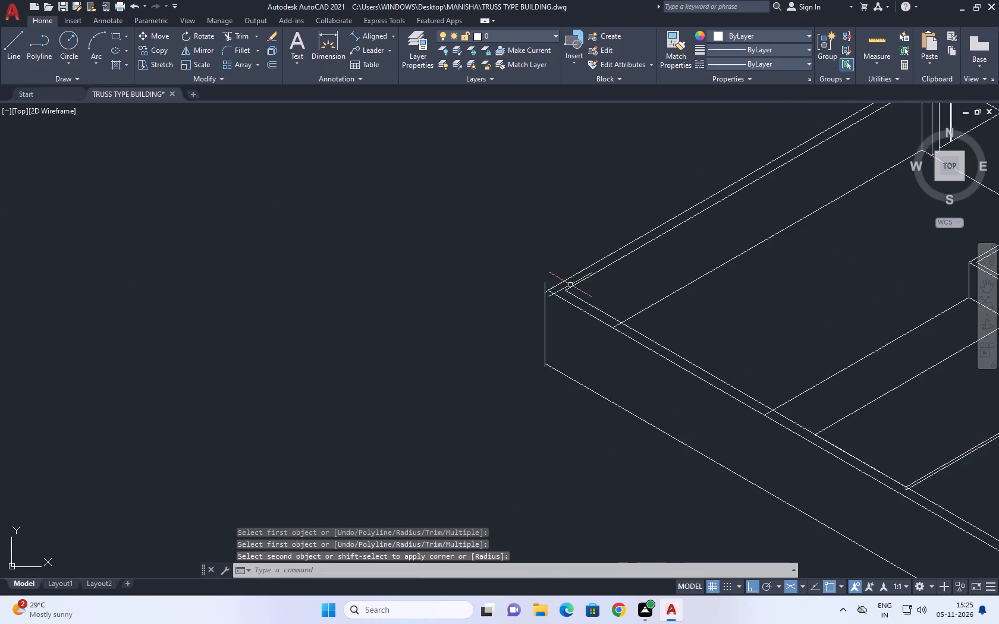
{"action": "middle_click_drag", "start_coordinate": [604, 313], "coordinate": [590, 231]}
{"action": "left_click_drag", "start_coordinate": [546, 245], "coordinate": [539, 245]}
{"action": "left_click", "coordinate": [519, 244]}
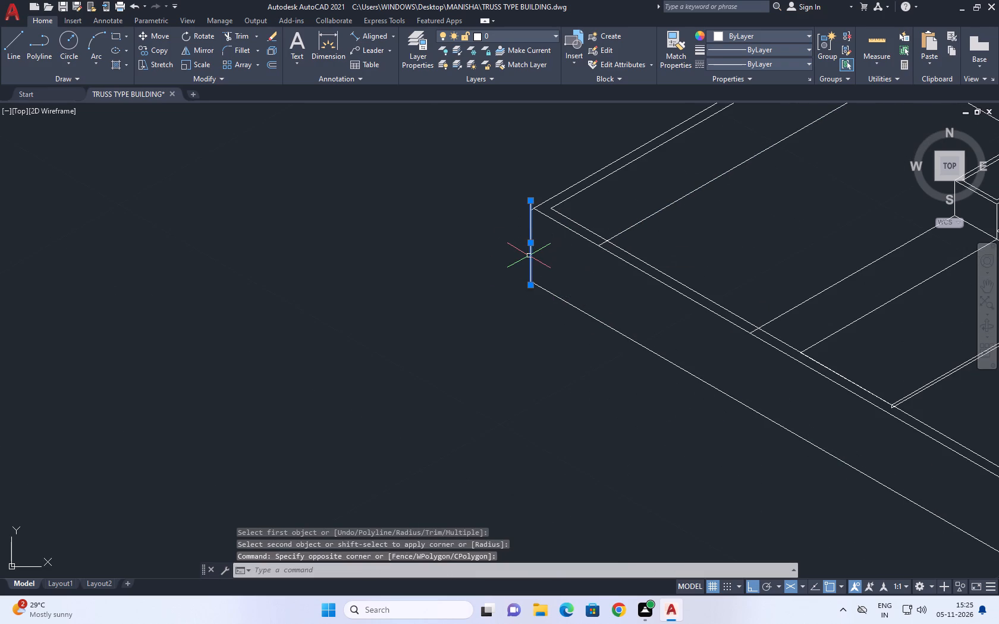
{"action": "key", "text": "m"}
{"action": "key", "text": "space"}
{"action": "scroll", "coordinate": [519, 204], "scroll_direction": "up", "scroll_amount": 2}
{"action": "left_click", "coordinate": [548, 220]}
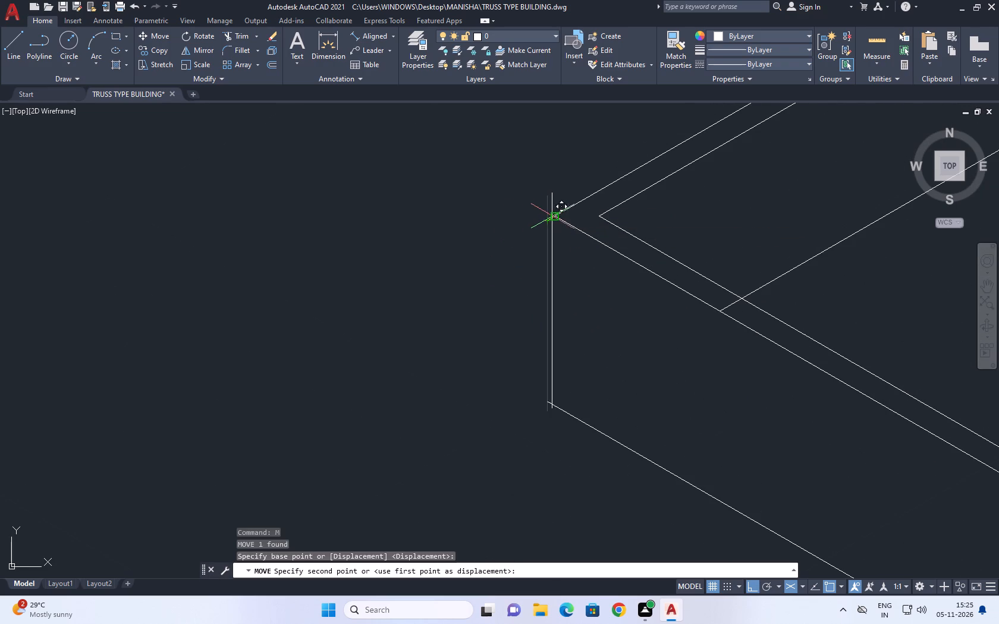
{"action": "left_click", "coordinate": [554, 216]}
Trim the vertical, top line and base line ends that overshoot the boundary's far corner.
{"action": "scroll", "coordinate": [570, 215], "scroll_direction": "down", "scroll_amount": 2}
{"action": "middle_click_drag", "start_coordinate": [773, 235], "coordinate": [618, 234]}
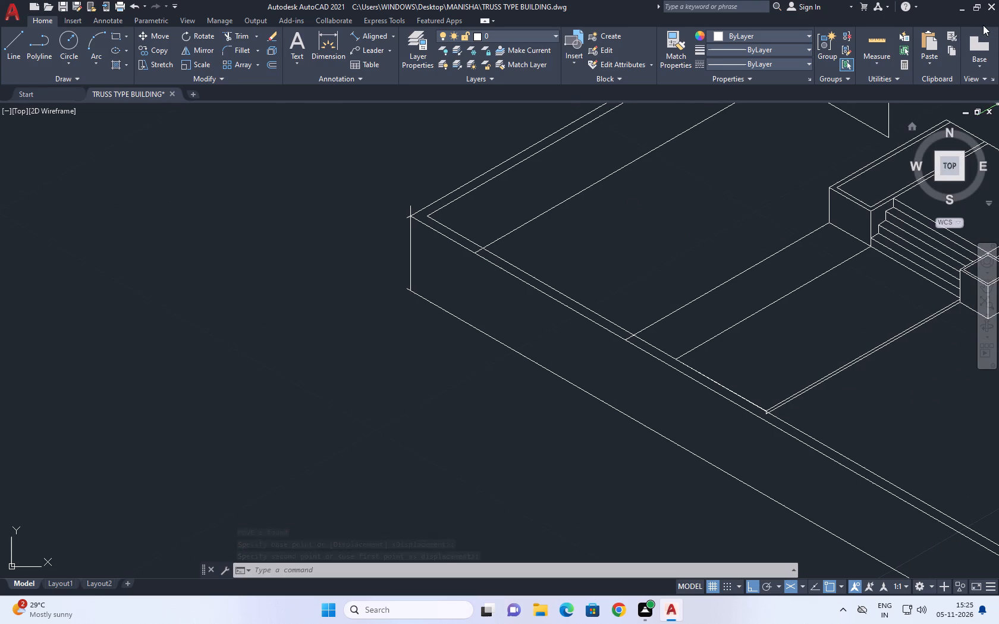
{"action": "left_click", "coordinate": [246, 35]}
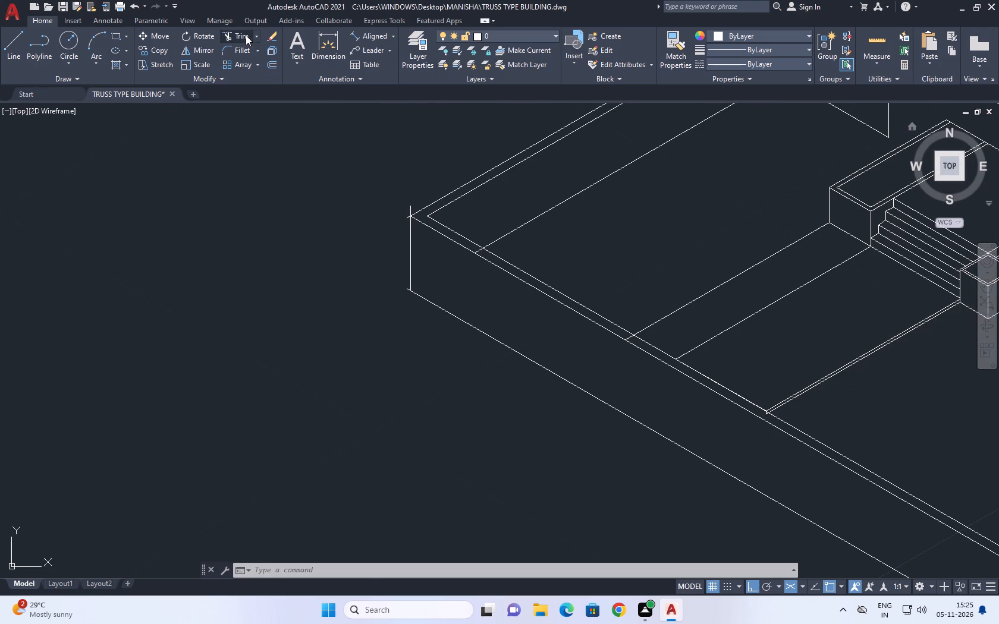
{"action": "scroll", "coordinate": [408, 210], "scroll_direction": "up", "scroll_amount": 4}
{"action": "left_click", "coordinate": [420, 150]}
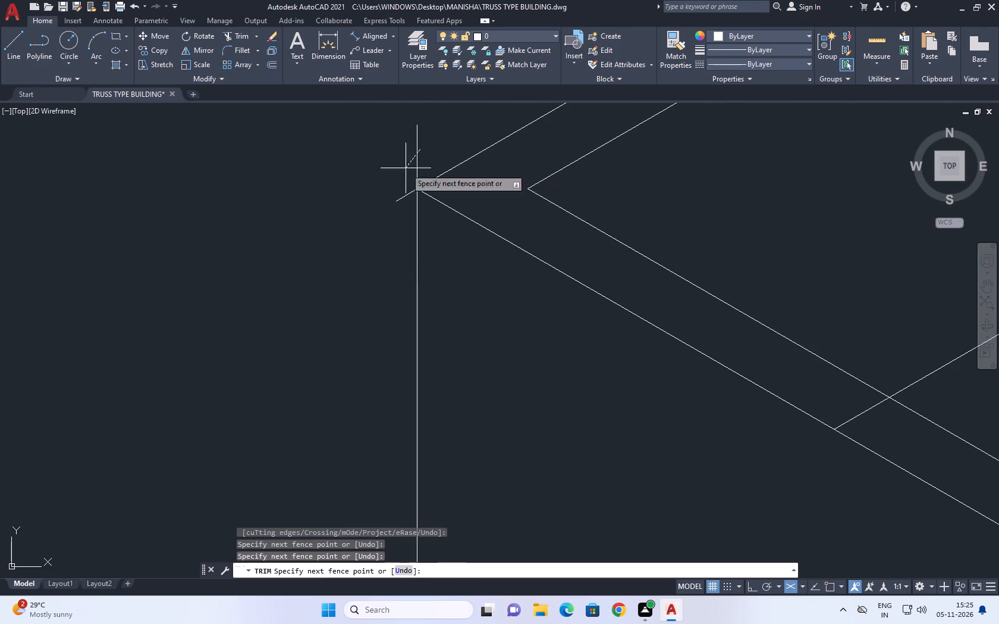
{"action": "left_click", "coordinate": [394, 227]}
{"action": "scroll", "coordinate": [448, 197], "scroll_direction": "down", "scroll_amount": 3}
{"action": "scroll", "coordinate": [436, 305], "scroll_direction": "up", "scroll_amount": 4}
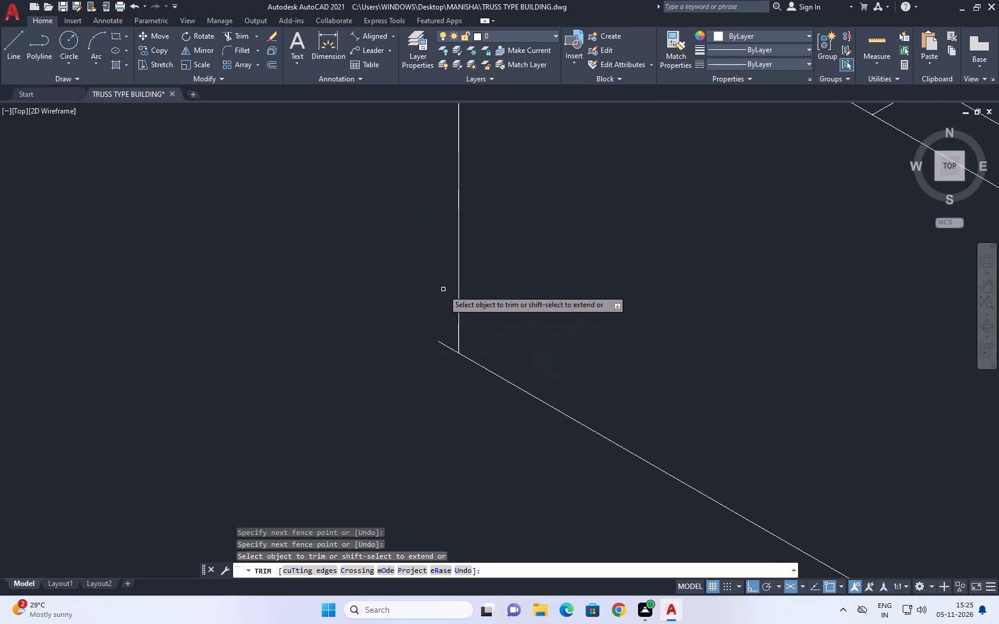
{"action": "left_click", "coordinate": [449, 378]}
{"action": "left_click", "coordinate": [442, 393]}
{"action": "right_click", "coordinate": [517, 351]}
{"action": "left_click", "coordinate": [530, 365]}
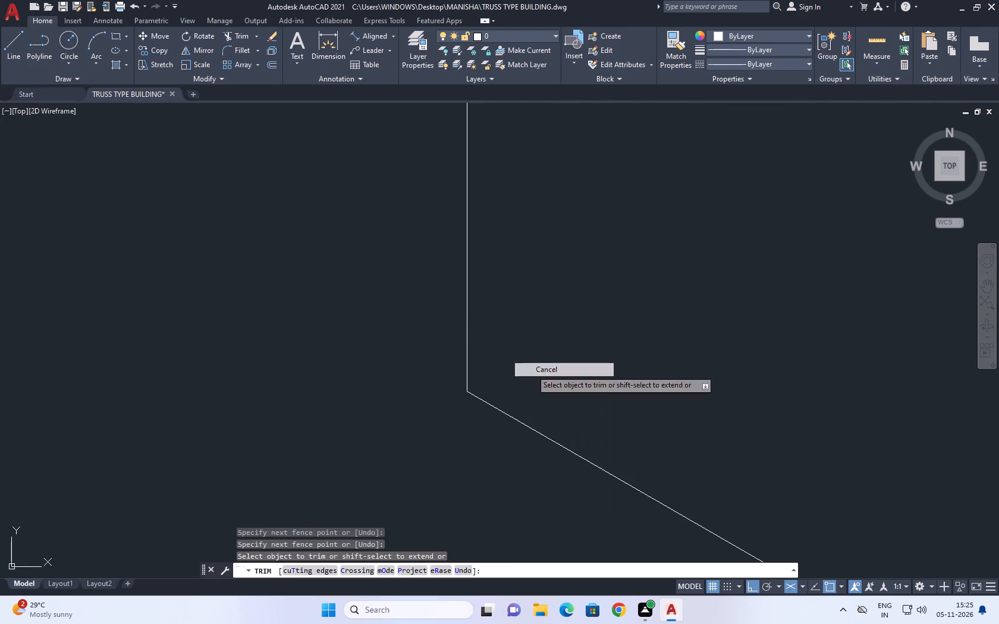
Trim the stubs of the double ground line that pass beyond the front boundary wall's inner top line.
{"action": "scroll", "coordinate": [531, 370], "scroll_direction": "down", "scroll_amount": 5}
{"action": "middle_click_drag", "start_coordinate": [574, 370], "coordinate": [457, 348]}
{"action": "scroll", "coordinate": [485, 352], "scroll_direction": "down", "scroll_amount": 2}
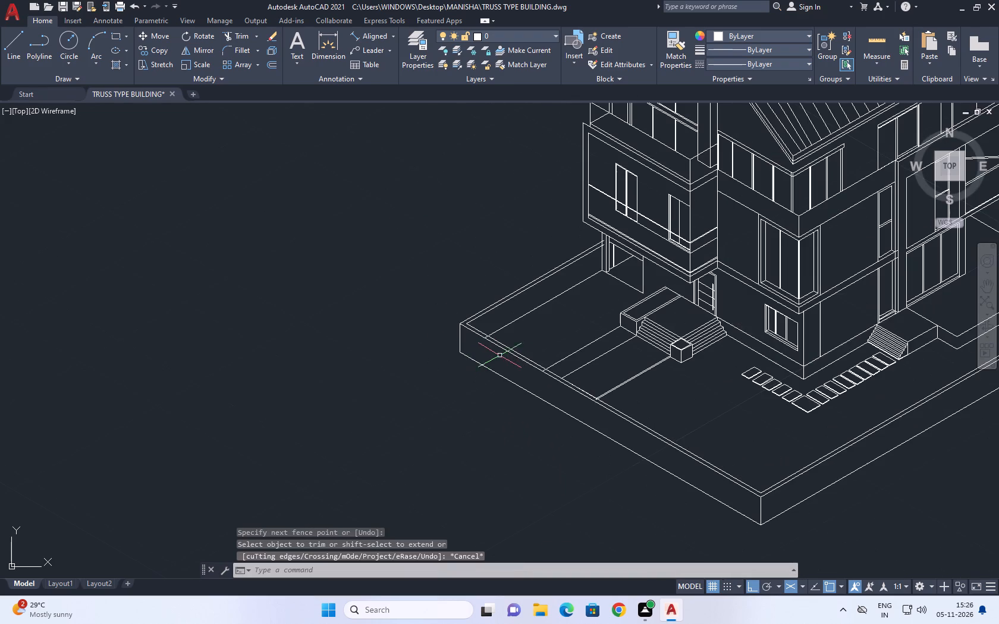
{"action": "scroll", "coordinate": [788, 507], "scroll_direction": "up", "scroll_amount": 3}
{"action": "middle_click_drag", "start_coordinate": [381, 285], "coordinate": [450, 322]}
{"action": "left_click", "coordinate": [242, 37]}
{"action": "scroll", "coordinate": [327, 225], "scroll_direction": "up", "scroll_amount": 3}
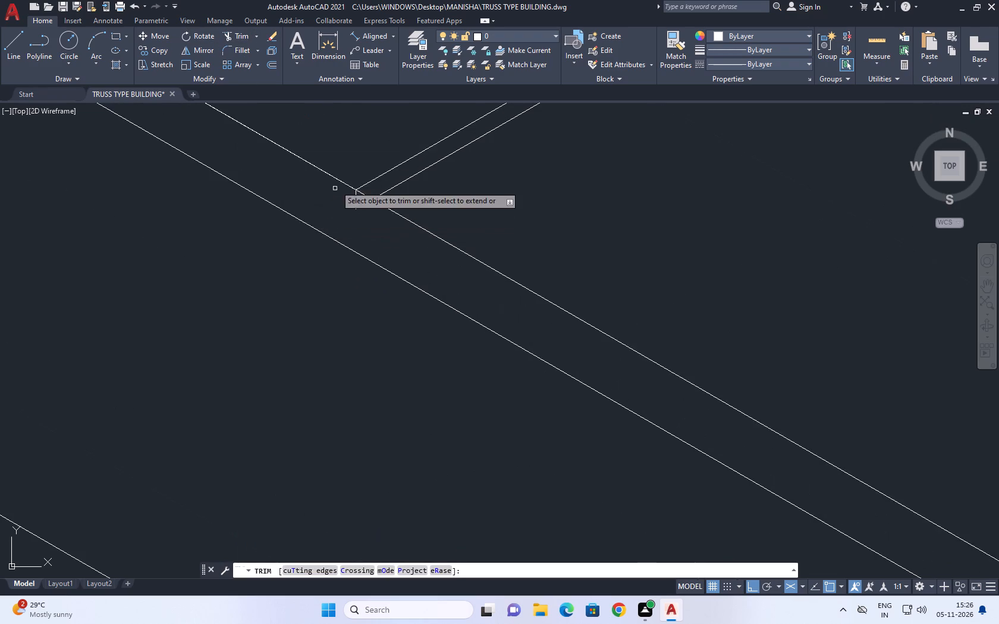
{"action": "scroll", "coordinate": [347, 186], "scroll_direction": "up", "scroll_amount": 1}
{"action": "left_click", "coordinate": [357, 218]}
{"action": "left_click_drag", "start_coordinate": [382, 232], "coordinate": [384, 240]}
{"action": "right_click_drag", "start_coordinate": [442, 208], "coordinate": [440, 201]}
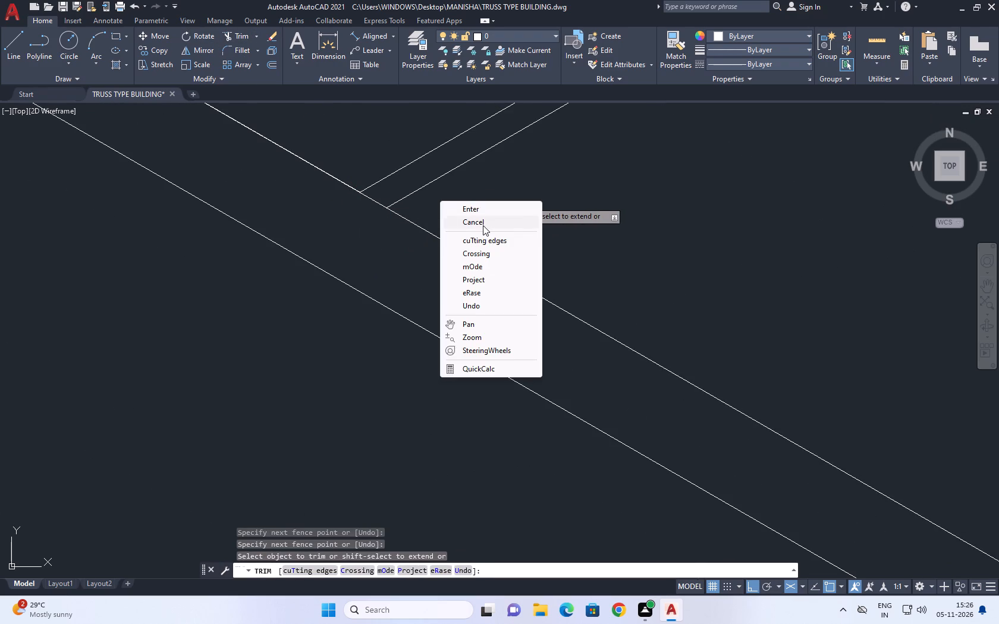
{"action": "left_click", "coordinate": [483, 225]}
Trim the remaining ground lines where they cross the front boundary wall's inner top line.
{"action": "scroll", "coordinate": [486, 237], "scroll_direction": "down", "scroll_amount": 5}
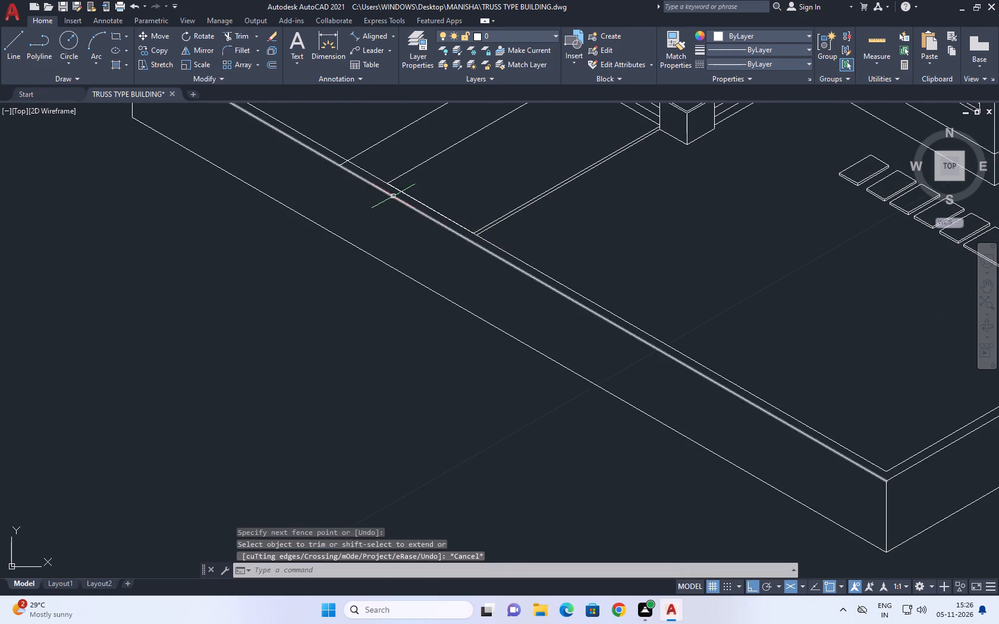
{"action": "middle_click_drag", "start_coordinate": [427, 228], "coordinate": [596, 314]}
{"action": "scroll", "coordinate": [249, 201], "scroll_direction": "down", "scroll_amount": 1}
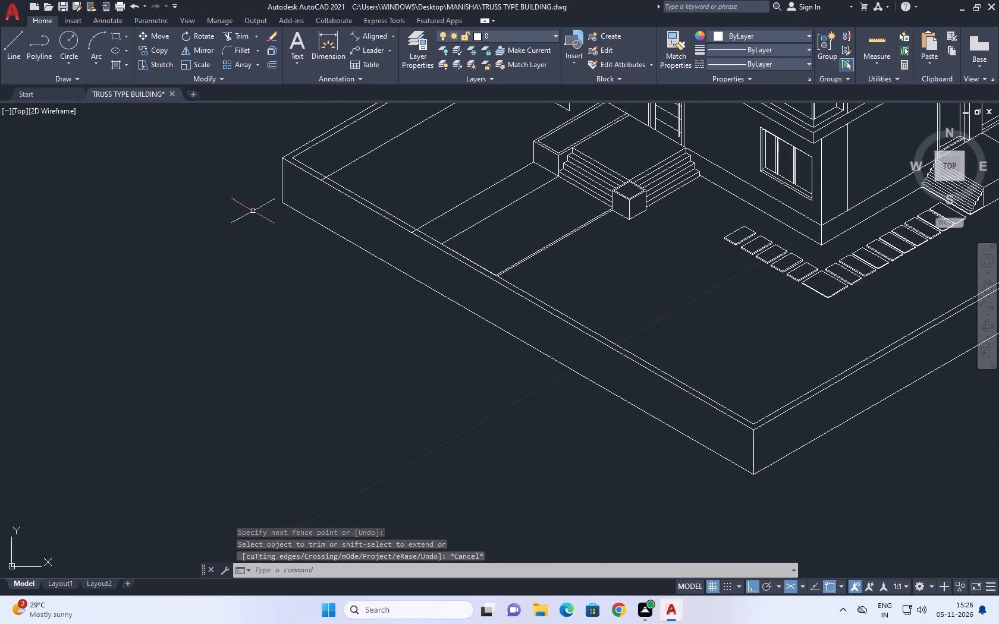
{"action": "left_click", "coordinate": [240, 29]}
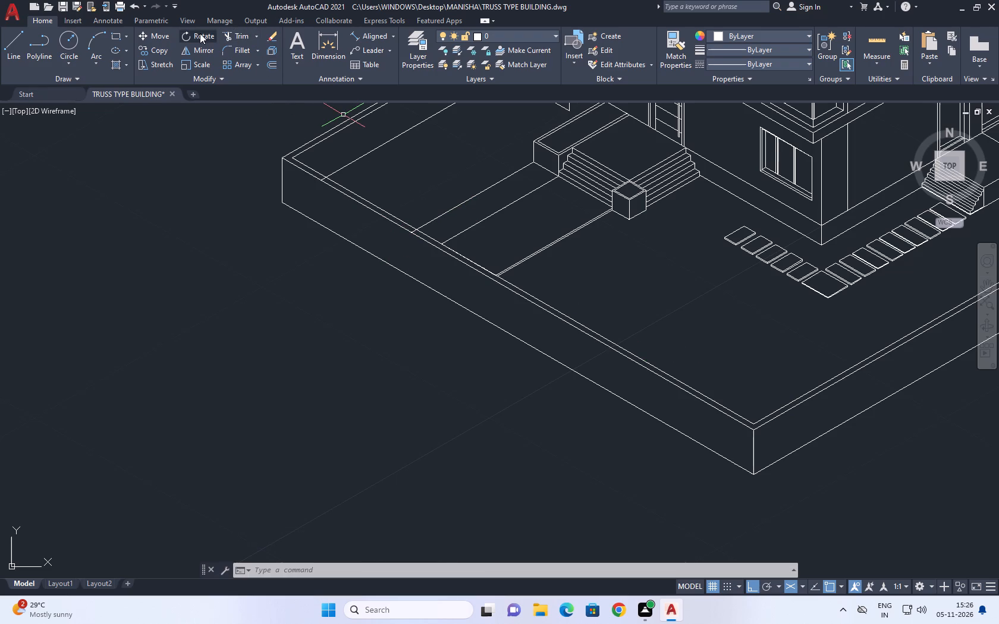
{"action": "left_click", "coordinate": [237, 37]}
{"action": "scroll", "coordinate": [290, 177], "scroll_direction": "up", "scroll_amount": 3}
{"action": "scroll", "coordinate": [452, 185], "scroll_direction": "up", "scroll_amount": 2}
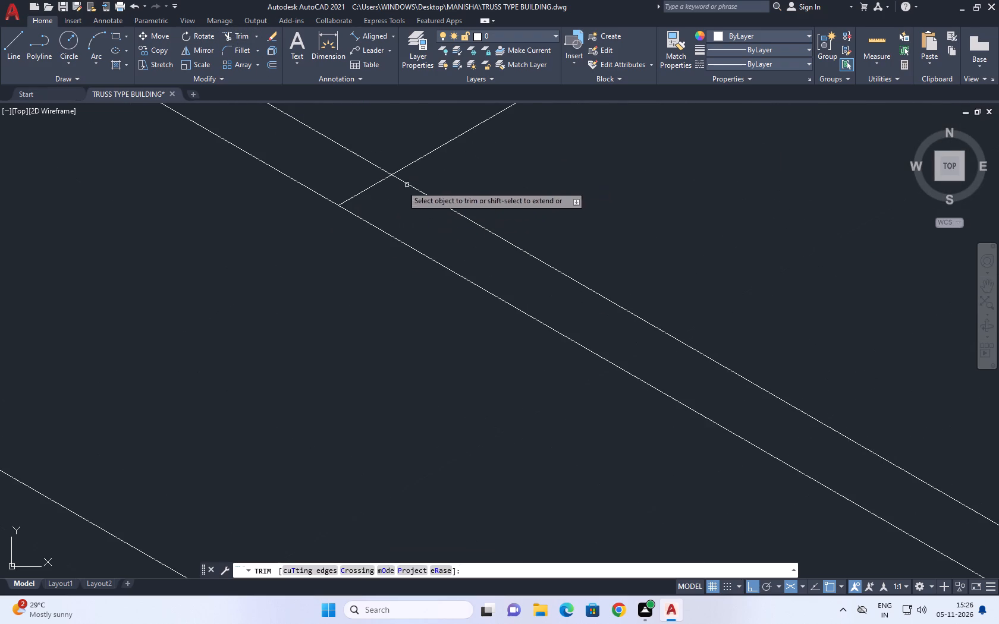
{"action": "left_click", "coordinate": [389, 189]}
{"action": "left_click", "coordinate": [331, 165]}
{"action": "scroll", "coordinate": [423, 201], "scroll_direction": "down", "scroll_amount": 4}
{"action": "scroll", "coordinate": [667, 342], "scroll_direction": "up", "scroll_amount": 2}
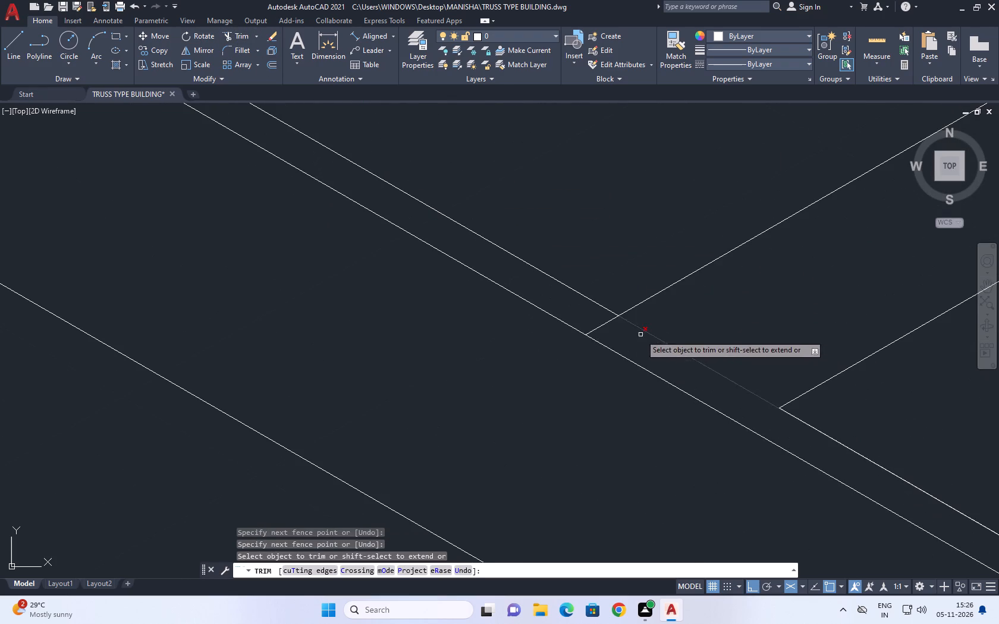
{"action": "left_click", "coordinate": [604, 324]}
{"action": "right_click", "coordinate": [615, 244]}
{"action": "left_click", "coordinate": [644, 270]}
Save the drawing as TRUSS TYPE BUILDING in the MANISHA folder, replacing the existing file.
{"action": "scroll", "coordinate": [644, 269], "scroll_direction": "down", "scroll_amount": 5}
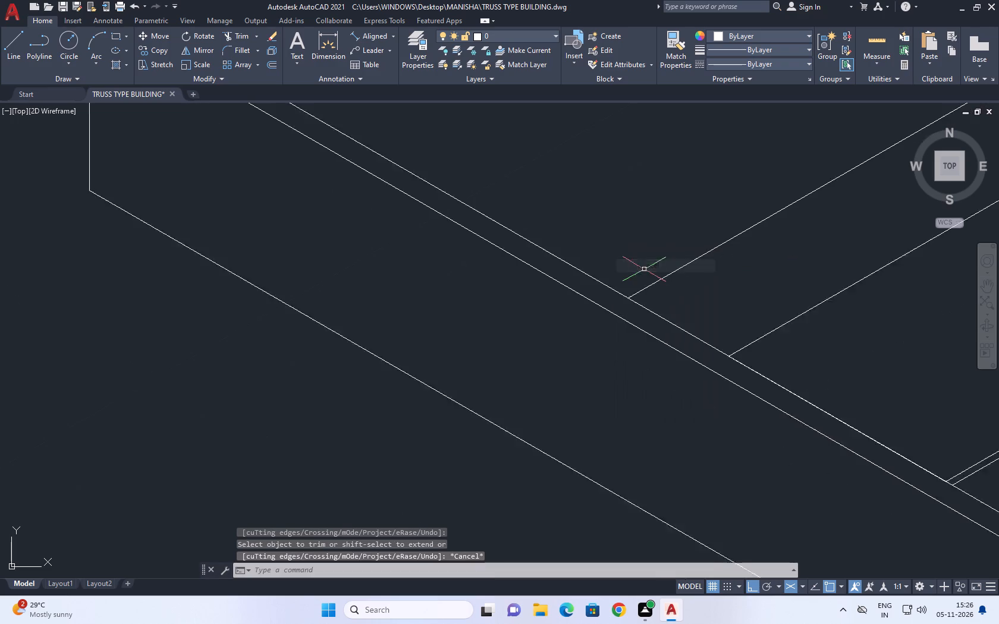
{"action": "scroll", "coordinate": [634, 277], "scroll_direction": "down", "scroll_amount": 2}
{"action": "middle_click_drag", "start_coordinate": [638, 262], "coordinate": [605, 278]}
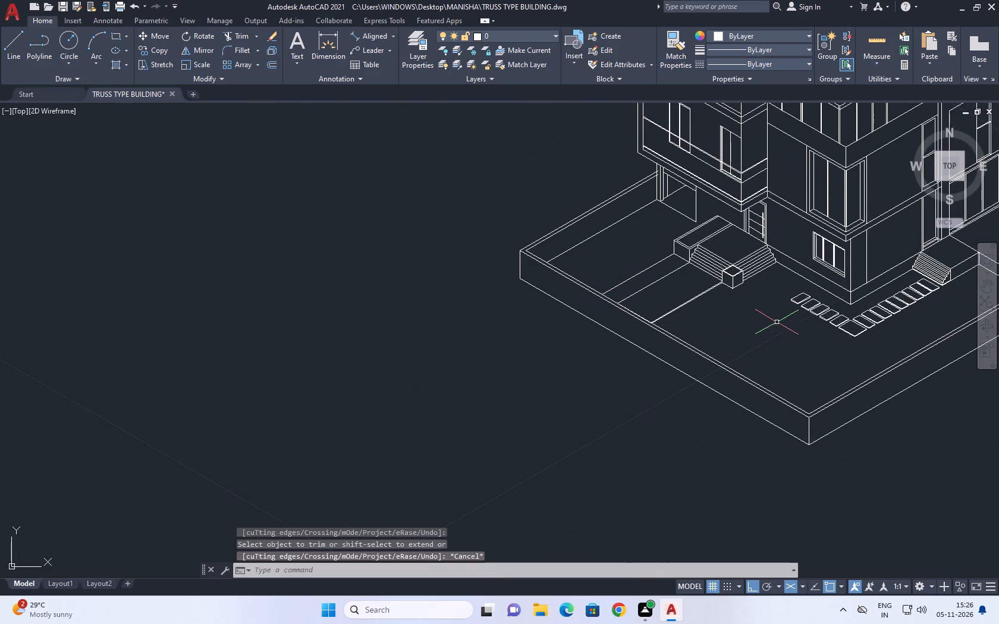
{"action": "middle_click_drag", "start_coordinate": [675, 321], "coordinate": [496, 365]}
{"action": "scroll", "coordinate": [561, 357], "scroll_direction": "down", "scroll_amount": 1}
{"action": "scroll", "coordinate": [612, 354], "scroll_direction": "down", "scroll_amount": 1}
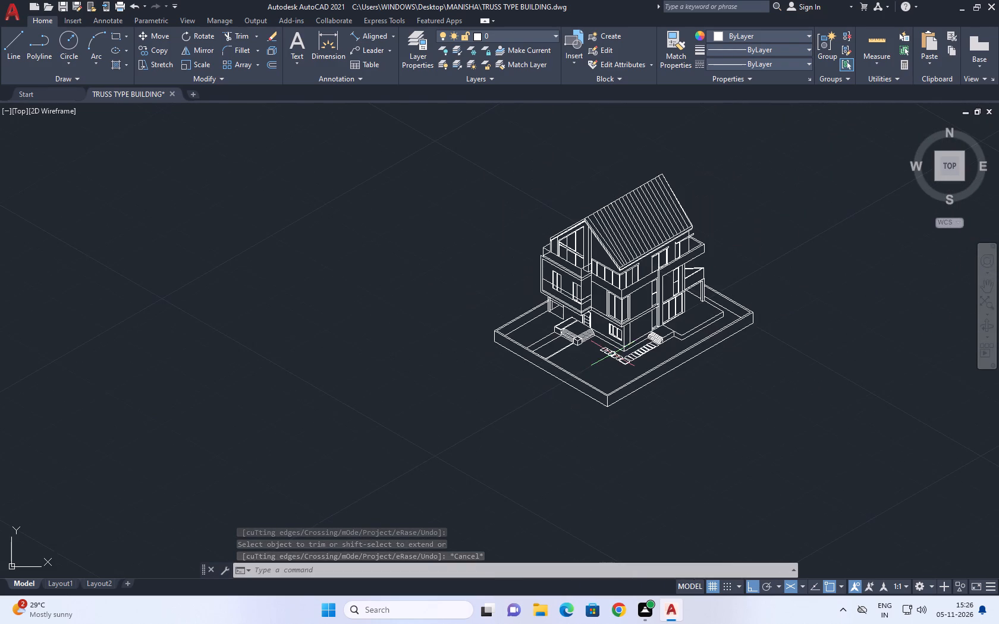
{"action": "middle_click_drag", "start_coordinate": [719, 367], "coordinate": [663, 353]}
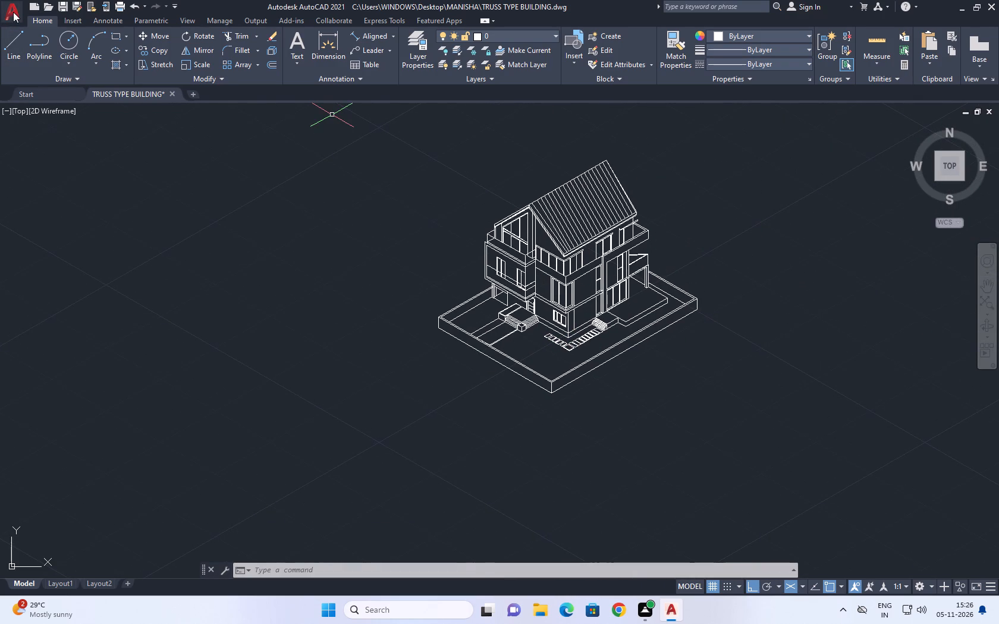
{"action": "left_click", "coordinate": [13, 12]}
{"action": "left_click", "coordinate": [40, 149]}
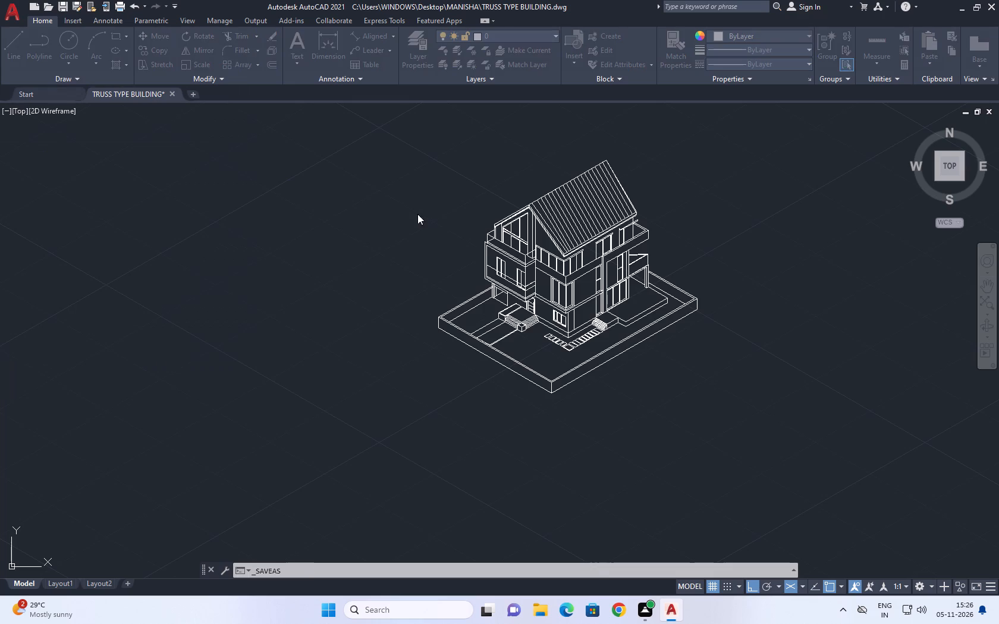
{"action": "left_click", "coordinate": [667, 414]}
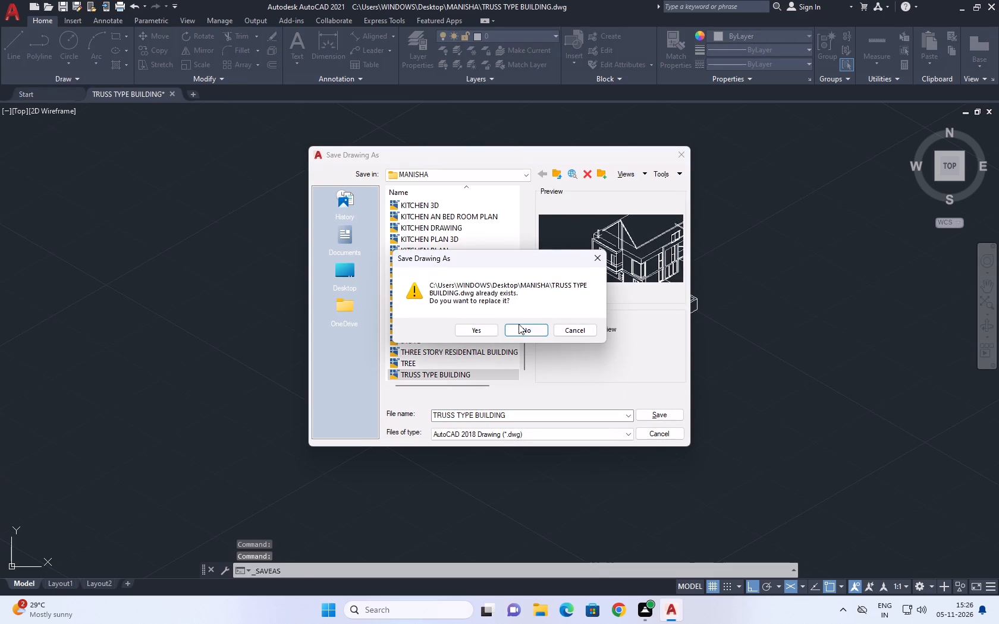
{"action": "left_click", "coordinate": [480, 332]}
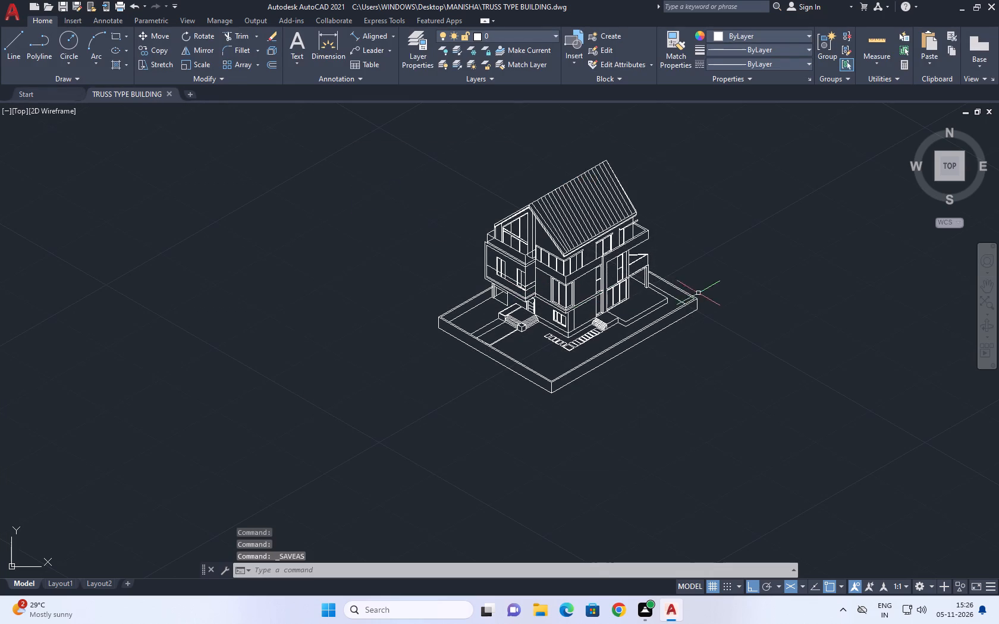
Trim away the frame and sill lines below the double rail line on the first-floor front window nearest the corner.
{"action": "scroll", "coordinate": [589, 250], "scroll_direction": "up", "scroll_amount": 2}
{"action": "middle_click_drag", "start_coordinate": [651, 251], "coordinate": [546, 282]}
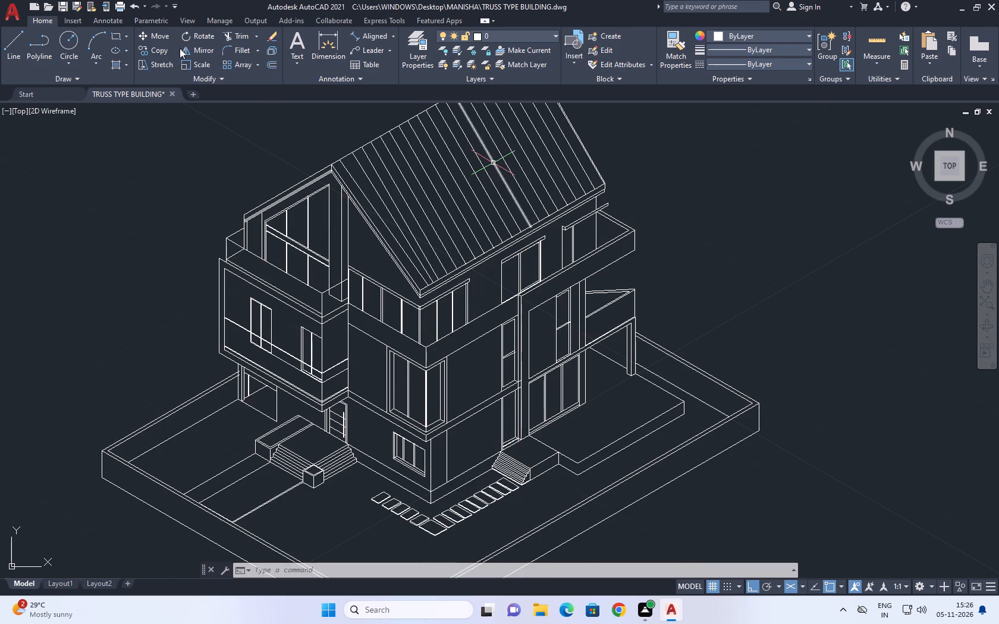
{"action": "left_click", "coordinate": [230, 34]}
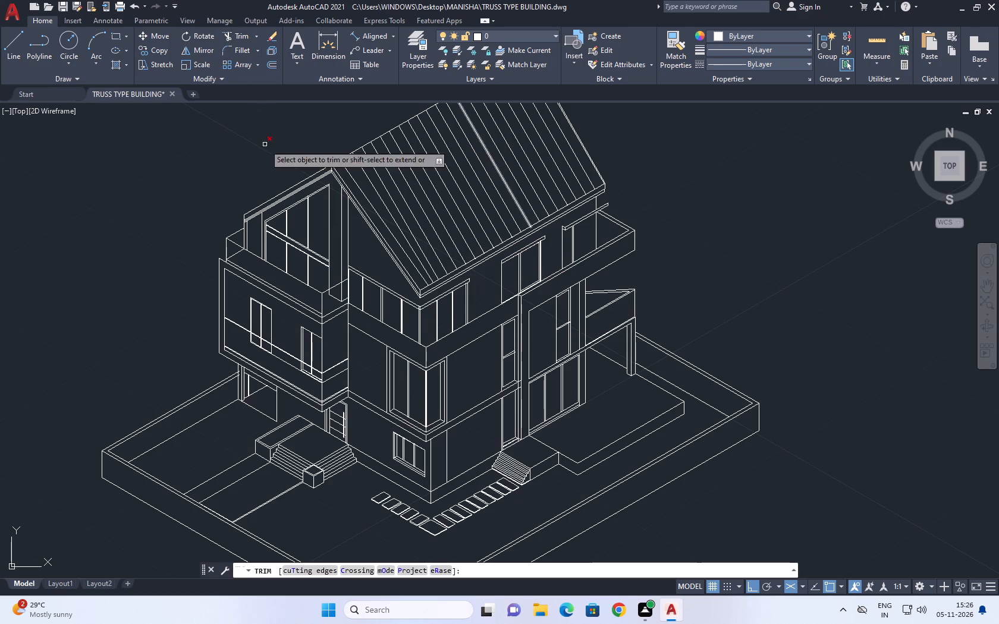
{"action": "scroll", "coordinate": [299, 393], "scroll_direction": "up", "scroll_amount": 4}
{"action": "middle_click_drag", "start_coordinate": [391, 259], "coordinate": [549, 327]}
{"action": "scroll", "coordinate": [489, 319], "scroll_direction": "up", "scroll_amount": 1}
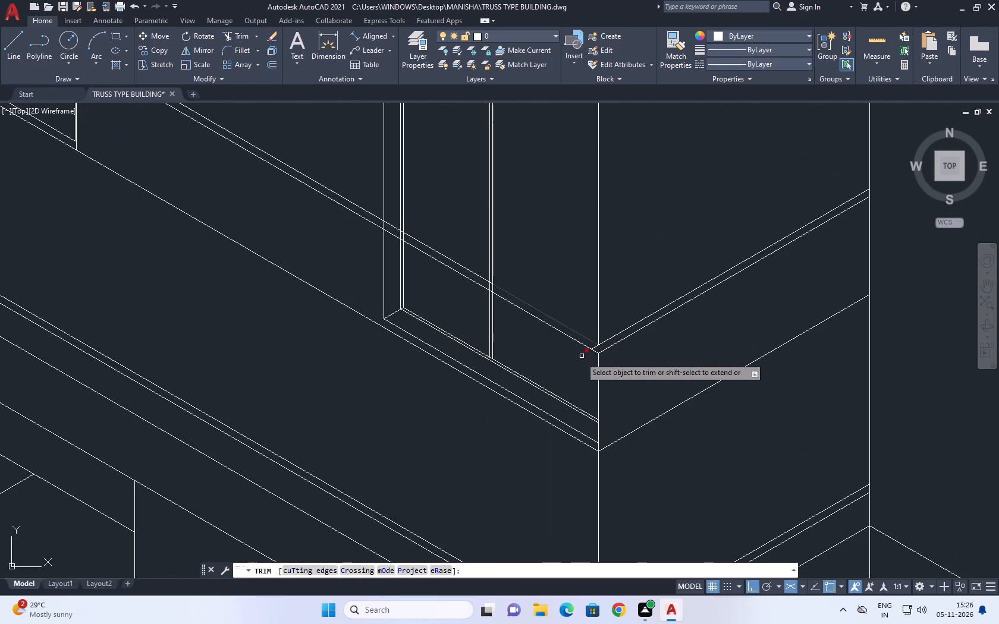
{"action": "left_click", "coordinate": [537, 339]}
{"action": "left_click", "coordinate": [367, 250]}
{"action": "left_click", "coordinate": [440, 323]}
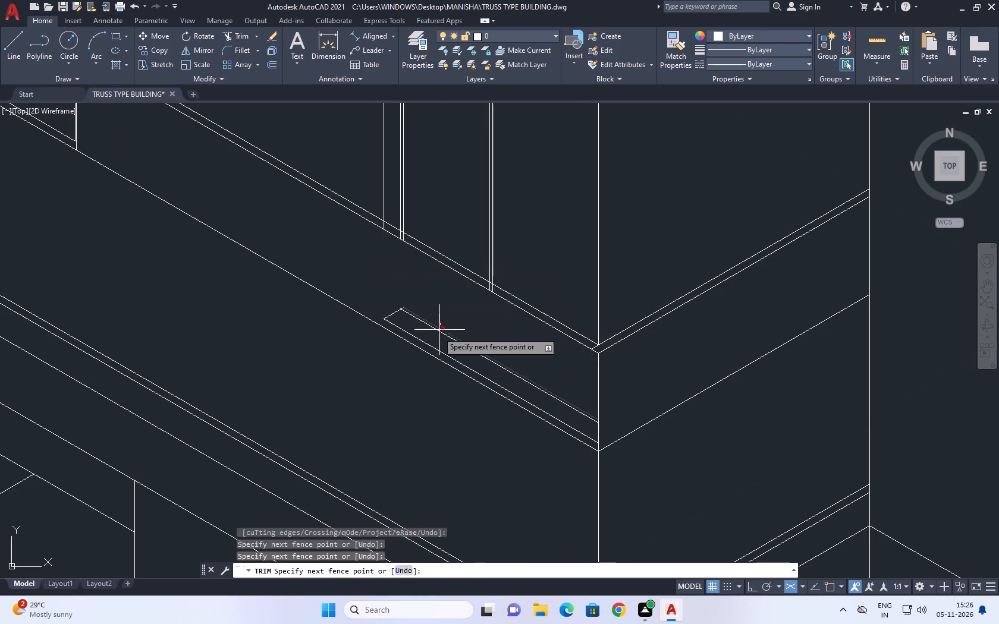
{"action": "left_click", "coordinate": [433, 341]}
{"action": "left_click", "coordinate": [403, 320]}
{"action": "left_click", "coordinate": [390, 305]}
{"action": "left_click", "coordinate": [399, 329]}
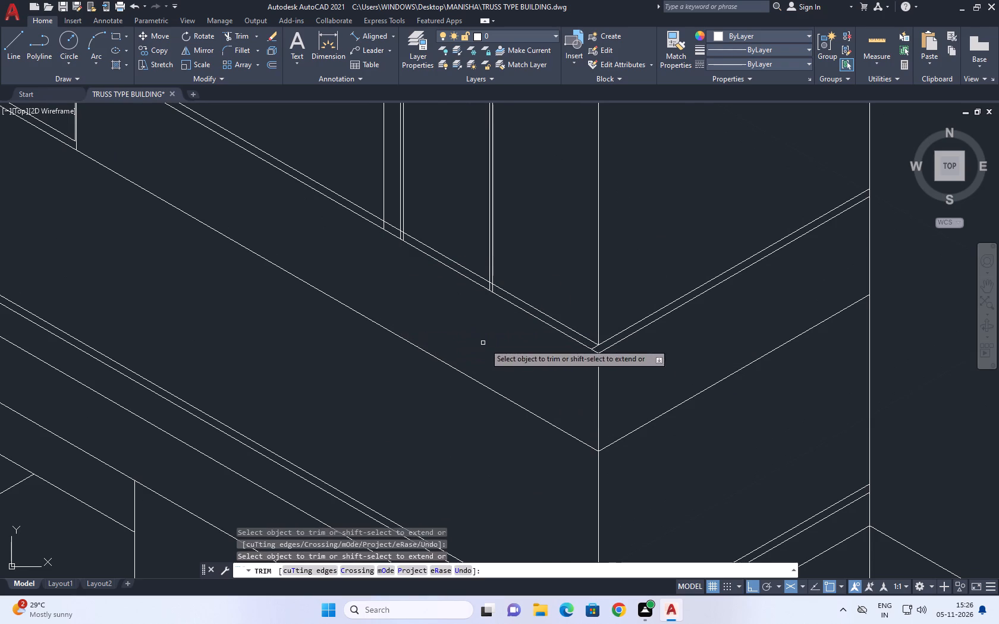
Trim away the frame and sill lines below the double rail line on the first-floor front's other window.
{"action": "scroll", "coordinate": [498, 349], "scroll_direction": "down", "scroll_amount": 5}
{"action": "scroll", "coordinate": [473, 337], "scroll_direction": "up", "scroll_amount": 3}
{"action": "left_click", "coordinate": [542, 323]}
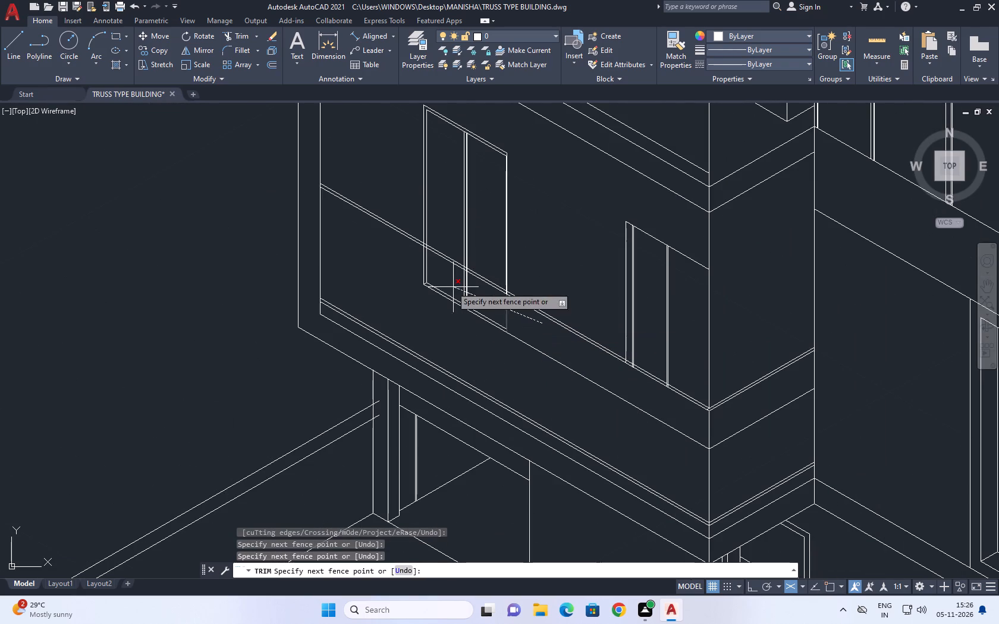
{"action": "left_click", "coordinate": [417, 266]}
{"action": "scroll", "coordinate": [426, 288], "scroll_direction": "up", "scroll_amount": 2}
{"action": "left_click", "coordinate": [499, 297]}
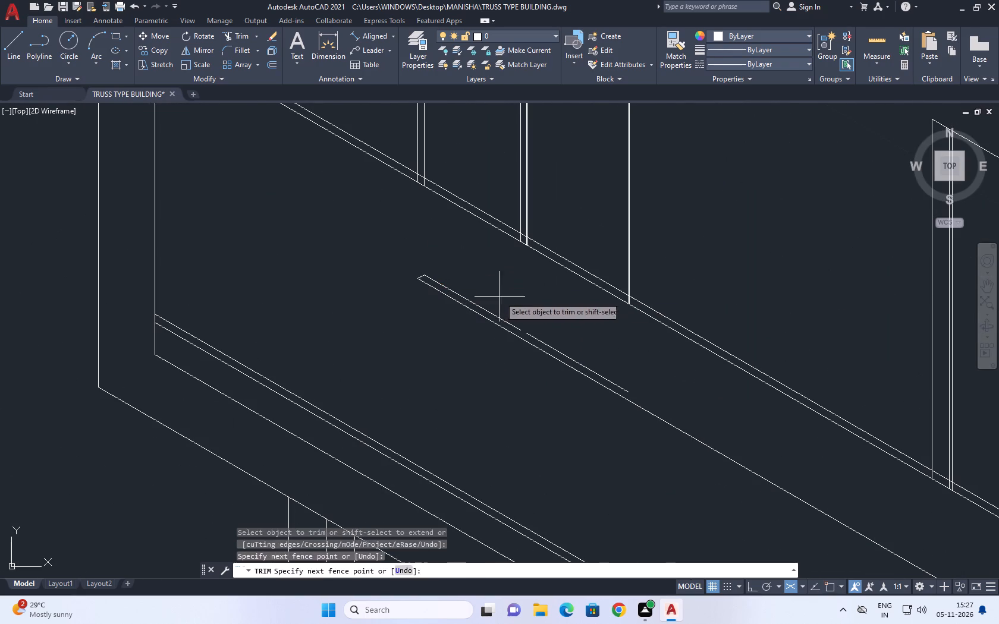
{"action": "left_click", "coordinate": [475, 316]}
{"action": "left_click", "coordinate": [533, 339]}
{"action": "left_click", "coordinate": [458, 304]}
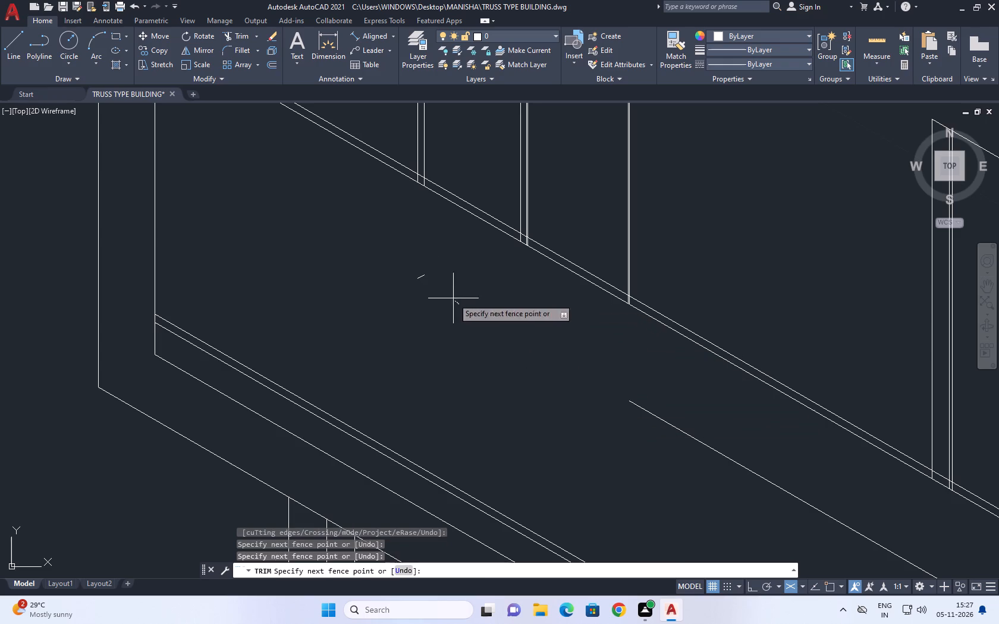
{"action": "left_click", "coordinate": [409, 273]}
{"action": "scroll", "coordinate": [504, 336], "scroll_direction": "down", "scroll_amount": 3}
{"action": "key", "text": "Escape"}
{"action": "scroll", "coordinate": [613, 395], "scroll_direction": "up", "scroll_amount": 1}
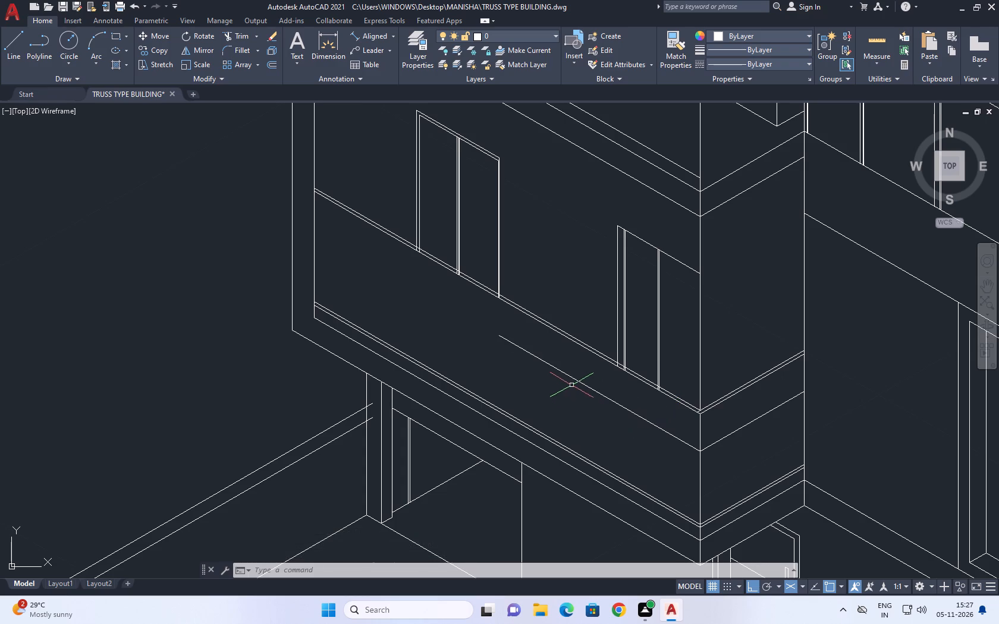
Extend the short line below the first-floor front's rail to the wall's far vertical edge.
{"action": "key", "text": "e"}
{"action": "type", "text": "X"}
{"action": "key", "text": "space"}
{"action": "left_click", "coordinate": [561, 365]}
{"action": "left_click", "coordinate": [531, 370]}
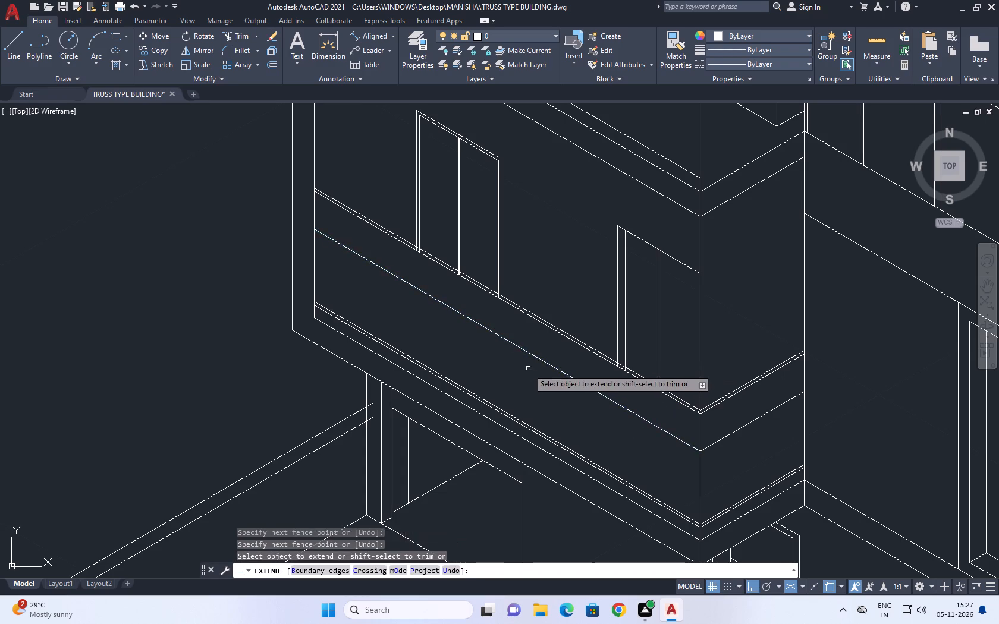
{"action": "scroll", "coordinate": [528, 368], "scroll_direction": "down", "scroll_amount": 3}
{"action": "key", "text": "Escape"}
Trim away the frame and mullion lines between the two rail lines on the first-floor front window farther from the corner.
{"action": "scroll", "coordinate": [517, 354], "scroll_direction": "up", "scroll_amount": 3}
{"action": "middle_click_drag", "start_coordinate": [583, 371], "coordinate": [461, 334]}
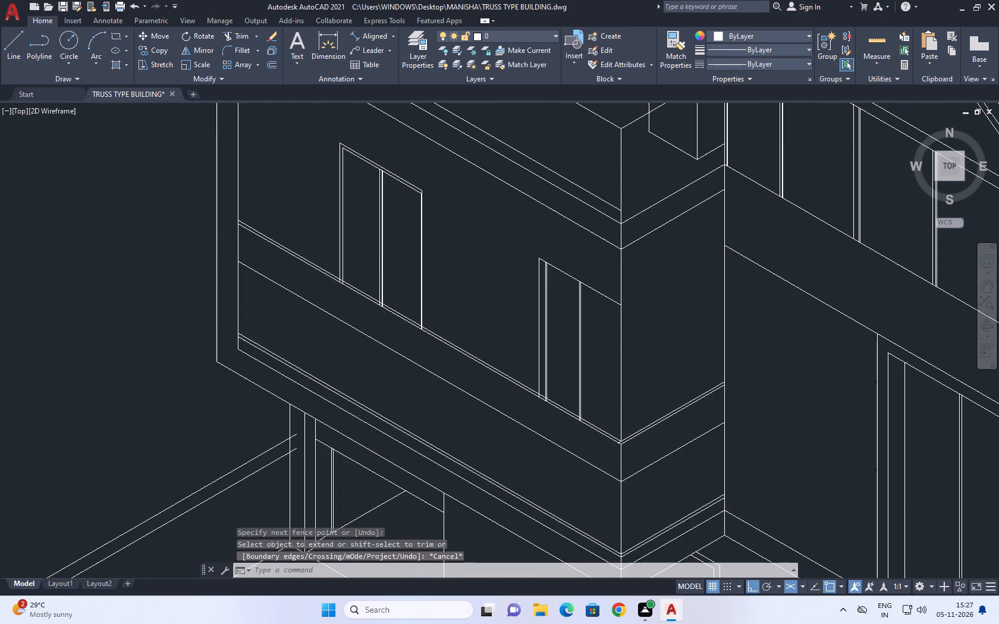
{"action": "type", "text": "TR"}
{"action": "key", "text": "space"}
{"action": "scroll", "coordinate": [326, 283], "scroll_direction": "up", "scroll_amount": 4}
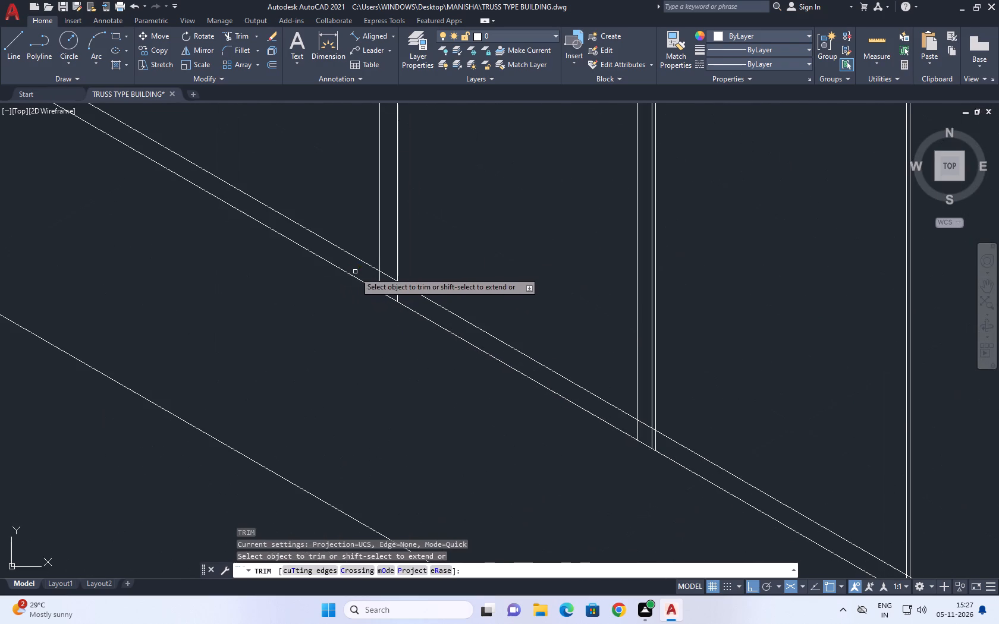
{"action": "left_click", "coordinate": [356, 272]}
{"action": "left_click", "coordinate": [703, 465]}
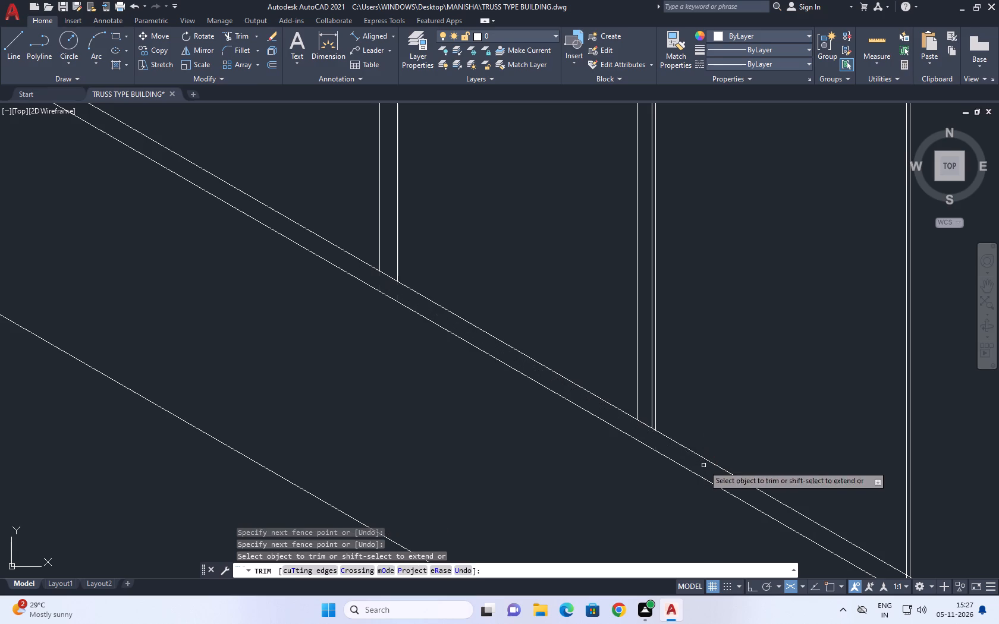
{"action": "scroll", "coordinate": [447, 317], "scroll_direction": "down", "scroll_amount": 4}
{"action": "scroll", "coordinate": [533, 370], "scroll_direction": "up", "scroll_amount": 5}
{"action": "left_click", "coordinate": [453, 346]}
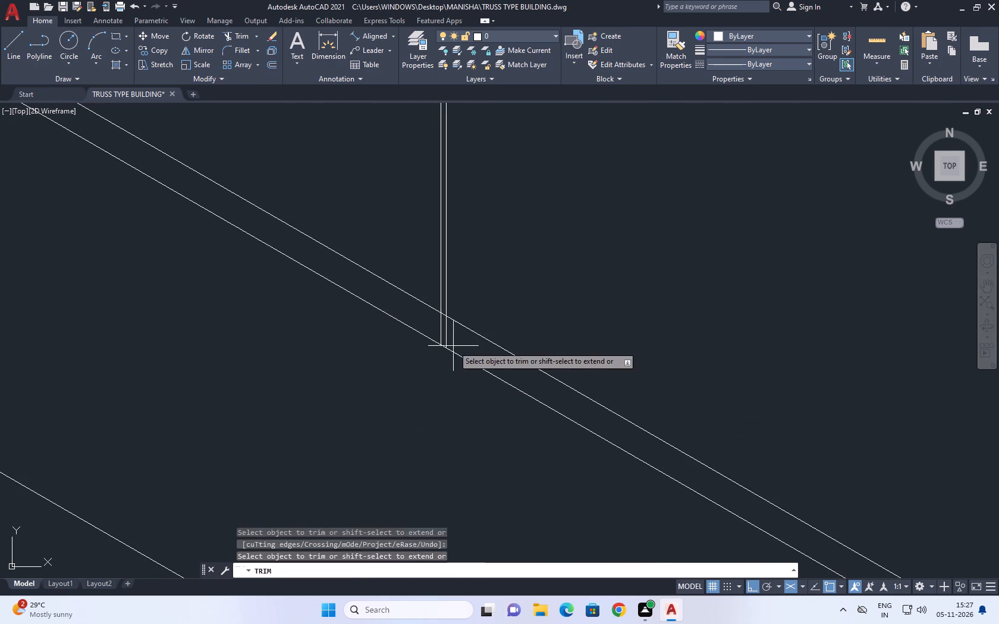
{"action": "left_click_drag", "start_coordinate": [398, 314], "coordinate": [387, 312]}
Trim away the frame and mullion lines between the two rail lines on the first-floor front window nearest the corner.
{"action": "scroll", "coordinate": [410, 313], "scroll_direction": "down", "scroll_amount": 5}
{"action": "scroll", "coordinate": [678, 486], "scroll_direction": "up", "scroll_amount": 2}
{"action": "scroll", "coordinate": [636, 412], "scroll_direction": "up", "scroll_amount": 3}
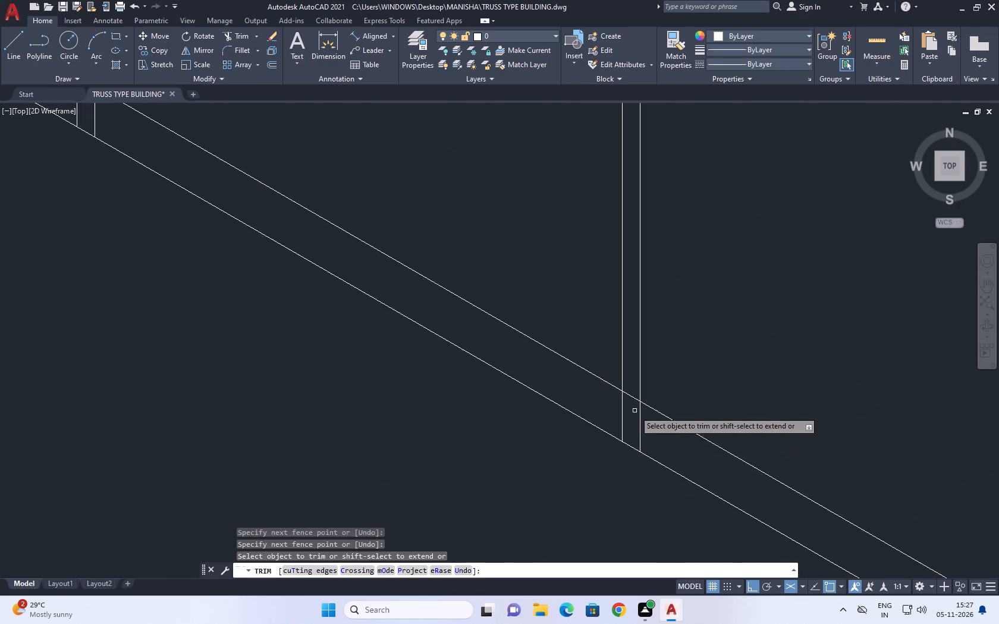
{"action": "left_click", "coordinate": [651, 431]}
{"action": "left_click", "coordinate": [504, 374]}
{"action": "scroll", "coordinate": [544, 368], "scroll_direction": "down", "scroll_amount": 3}
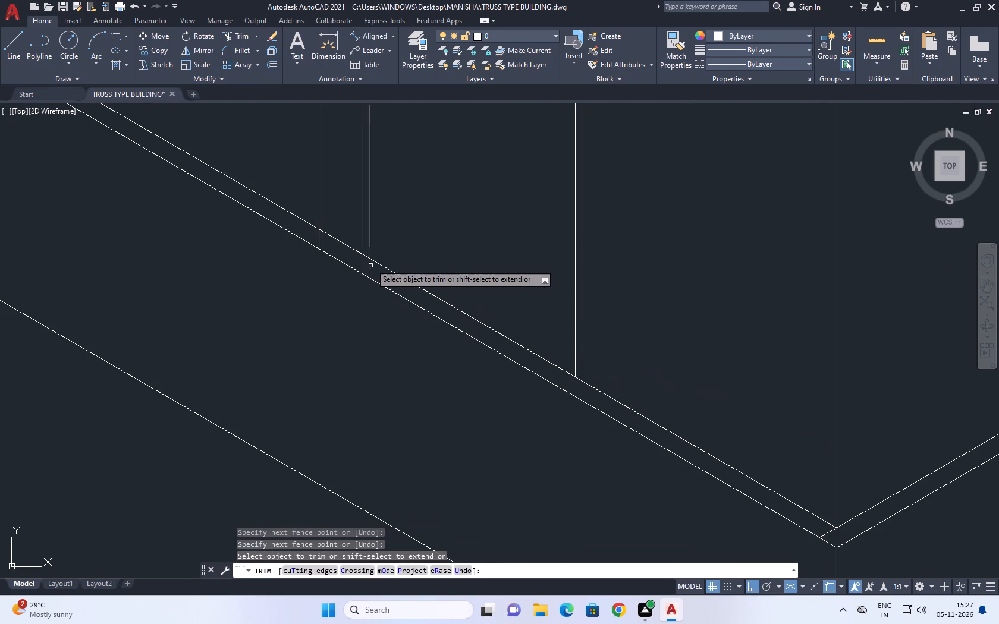
{"action": "left_click", "coordinate": [304, 230]}
{"action": "left_click", "coordinate": [412, 290]}
{"action": "scroll", "coordinate": [414, 291], "scroll_direction": "down", "scroll_amount": 4}
{"action": "key", "text": "Escape"}
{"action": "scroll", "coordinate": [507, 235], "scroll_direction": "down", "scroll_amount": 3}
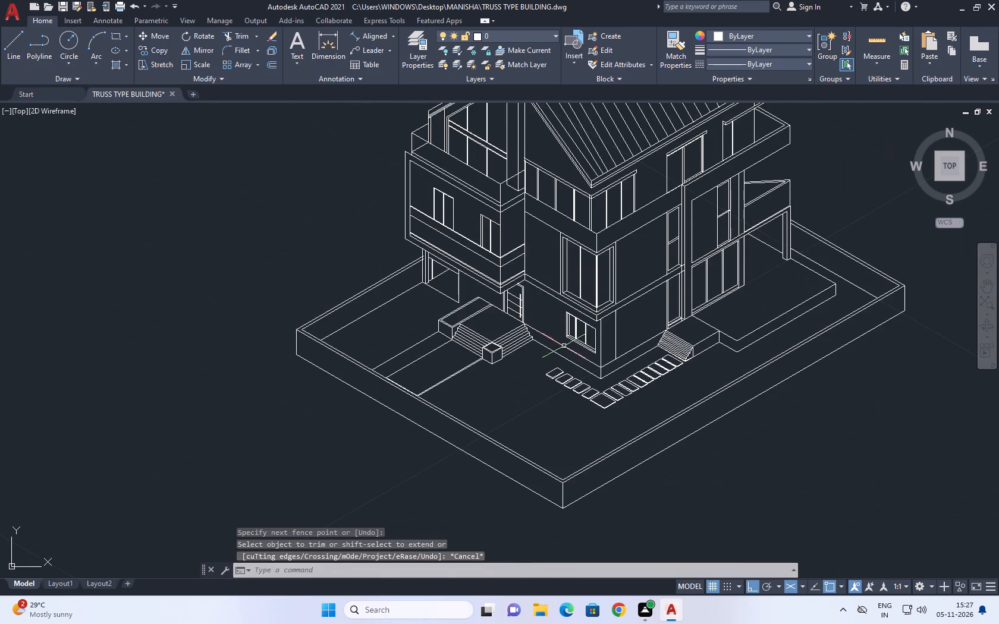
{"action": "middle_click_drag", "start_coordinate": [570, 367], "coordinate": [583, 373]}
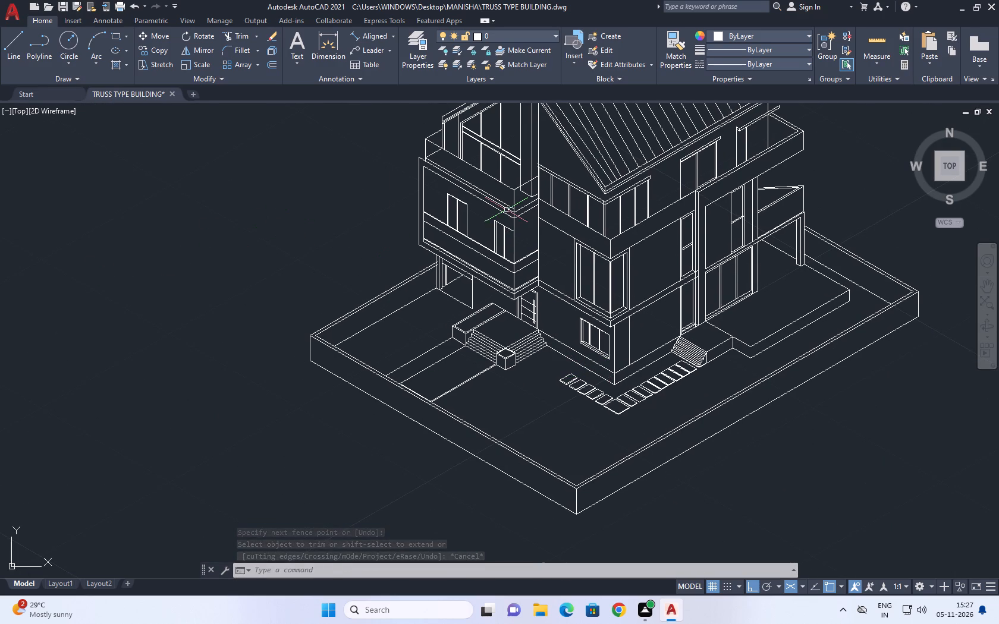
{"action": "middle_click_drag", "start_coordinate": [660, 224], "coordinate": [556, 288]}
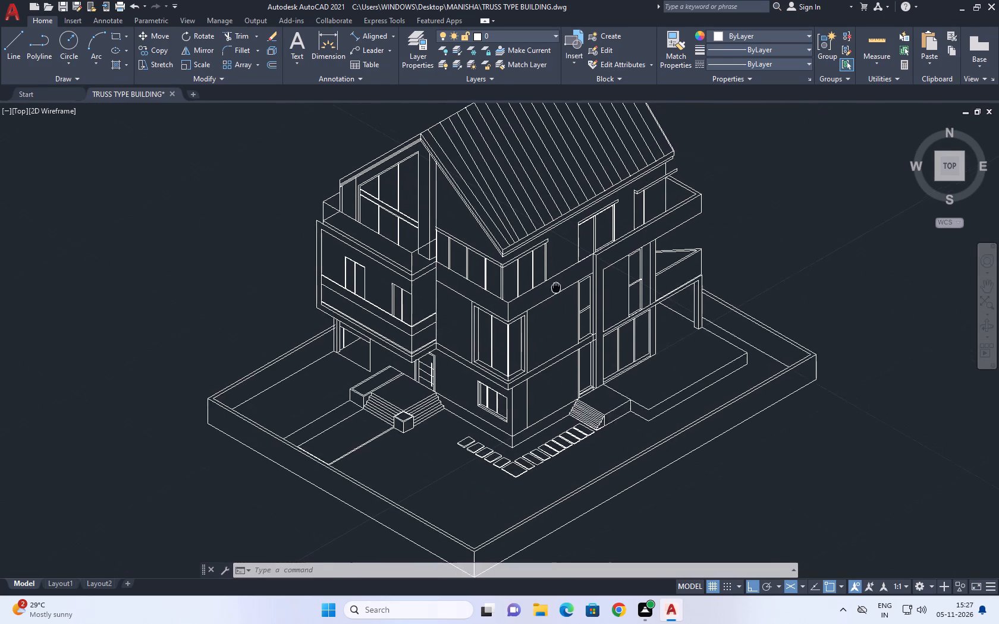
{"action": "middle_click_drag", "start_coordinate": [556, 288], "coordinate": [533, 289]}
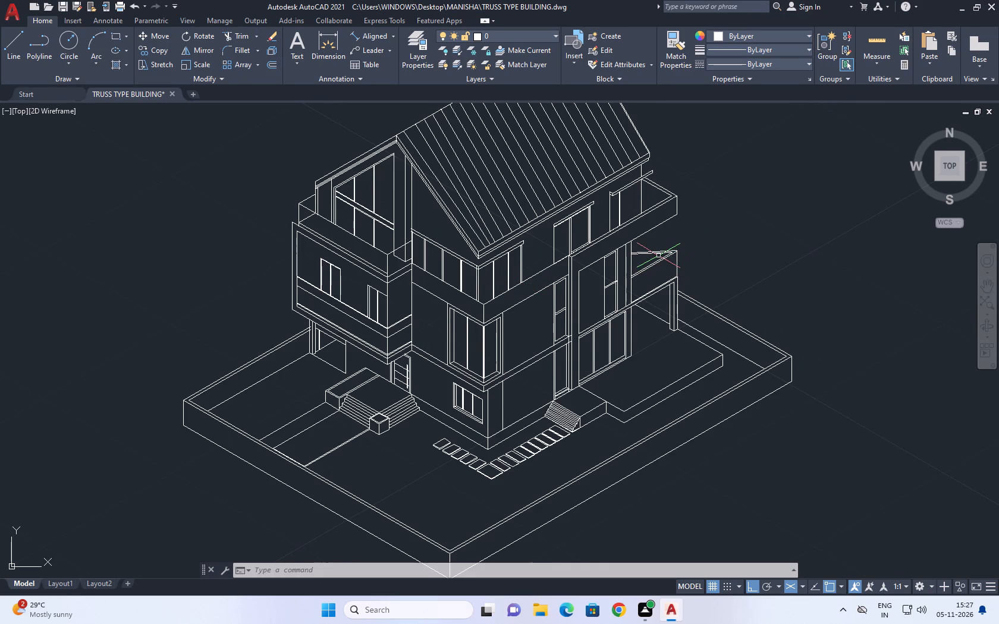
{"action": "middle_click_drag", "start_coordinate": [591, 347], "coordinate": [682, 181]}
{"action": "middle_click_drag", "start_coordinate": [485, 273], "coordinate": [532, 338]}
Draw a three-point spline, with Ortho off, running steeply across the side boundary wall near its front corner.
{"action": "scroll", "coordinate": [531, 337], "scroll_direction": "up", "scroll_amount": 1}
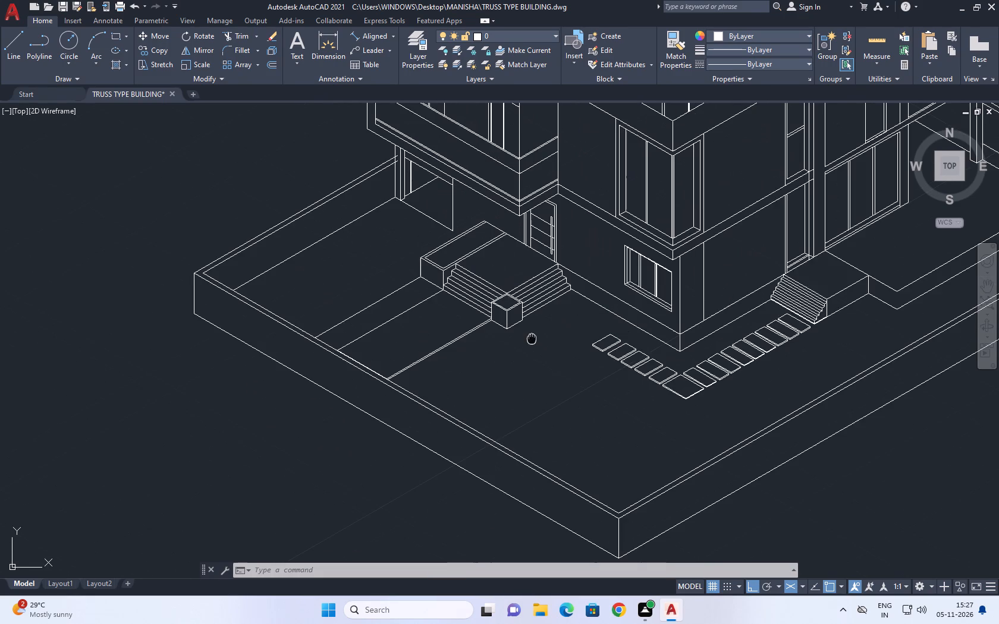
{"action": "key", "text": "s"}
{"action": "key", "text": "p"}
{"action": "key", "text": "l"}
{"action": "key", "text": "space"}
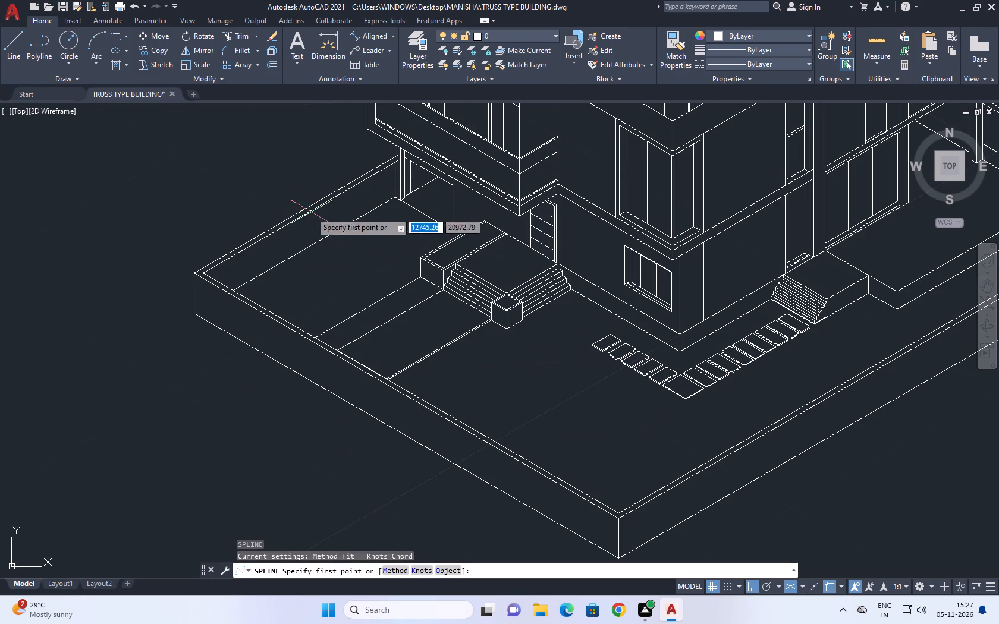
{"action": "left_click", "coordinate": [291, 301]}
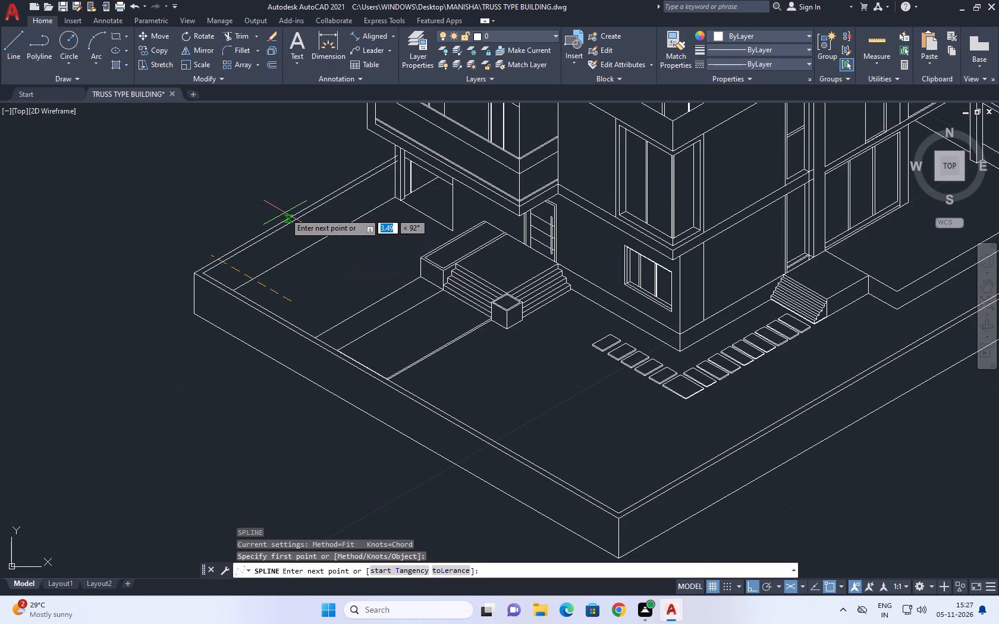
{"action": "key", "text": "F8"}
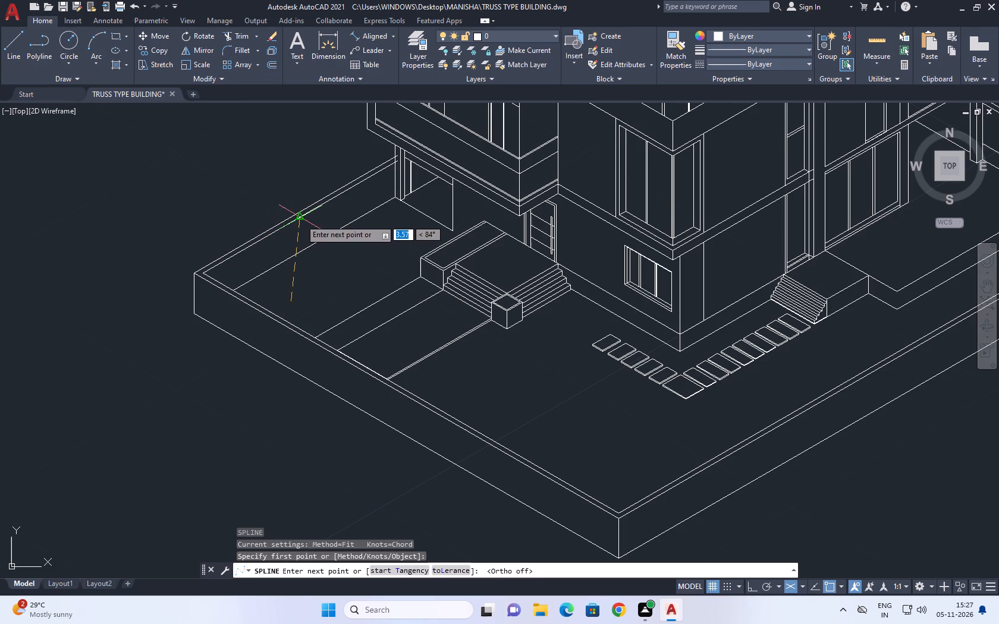
{"action": "left_click", "coordinate": [265, 181]}
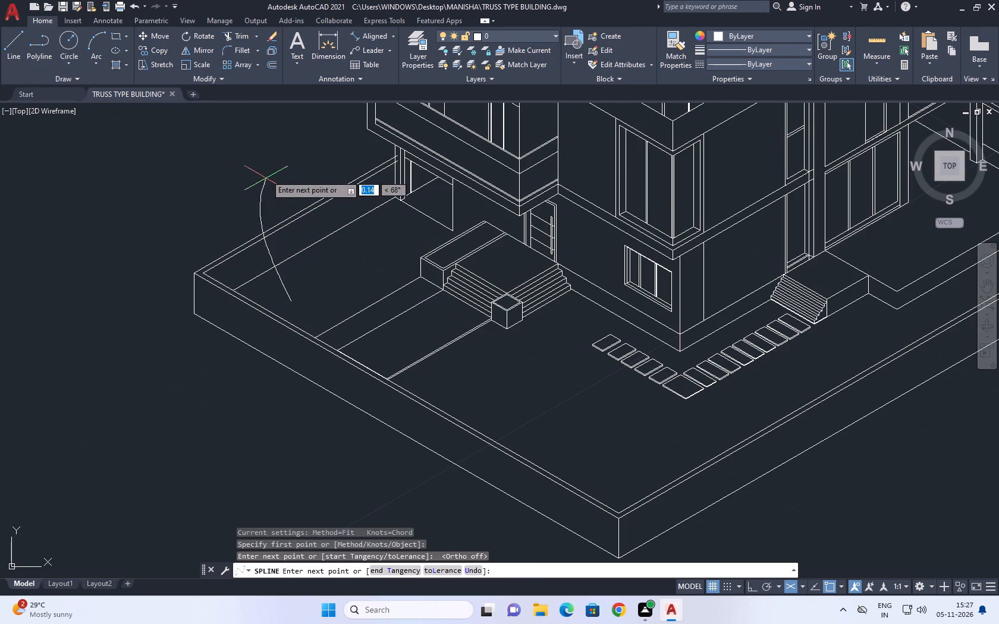
{"action": "scroll", "coordinate": [270, 156], "scroll_direction": "down", "scroll_amount": 1}
{"action": "middle_click_drag", "start_coordinate": [271, 150], "coordinate": [289, 208]}
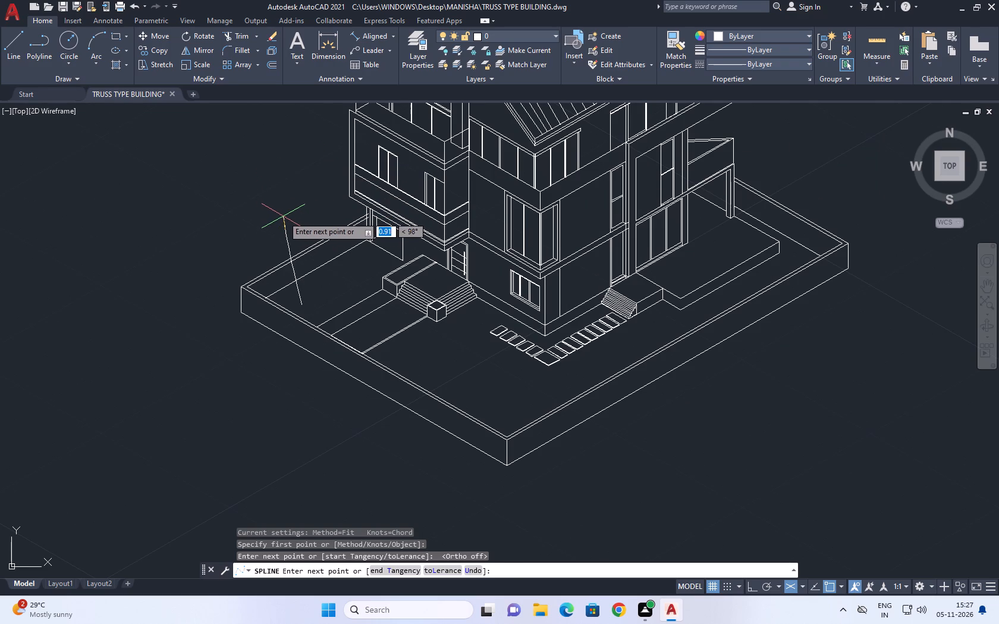
{"action": "left_click", "coordinate": [282, 216]}
{"action": "key", "text": "space"}
Reshape the spline into a gentle curve by repositioning its upper end and middle fit point over the side boundary wall.
{"action": "scroll", "coordinate": [279, 244], "scroll_direction": "up", "scroll_amount": 2}
{"action": "left_click", "coordinate": [309, 210]}
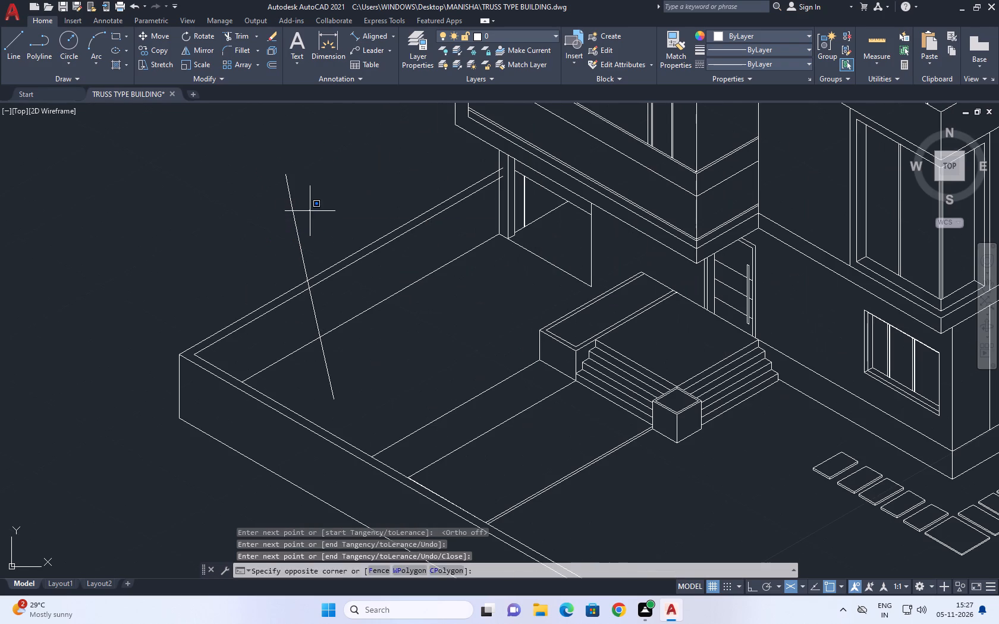
{"action": "left_click", "coordinate": [272, 210]}
{"action": "middle_click_drag", "start_coordinate": [318, 253], "coordinate": [279, 209]}
{"action": "middle_click_drag", "start_coordinate": [285, 292], "coordinate": [335, 289]}
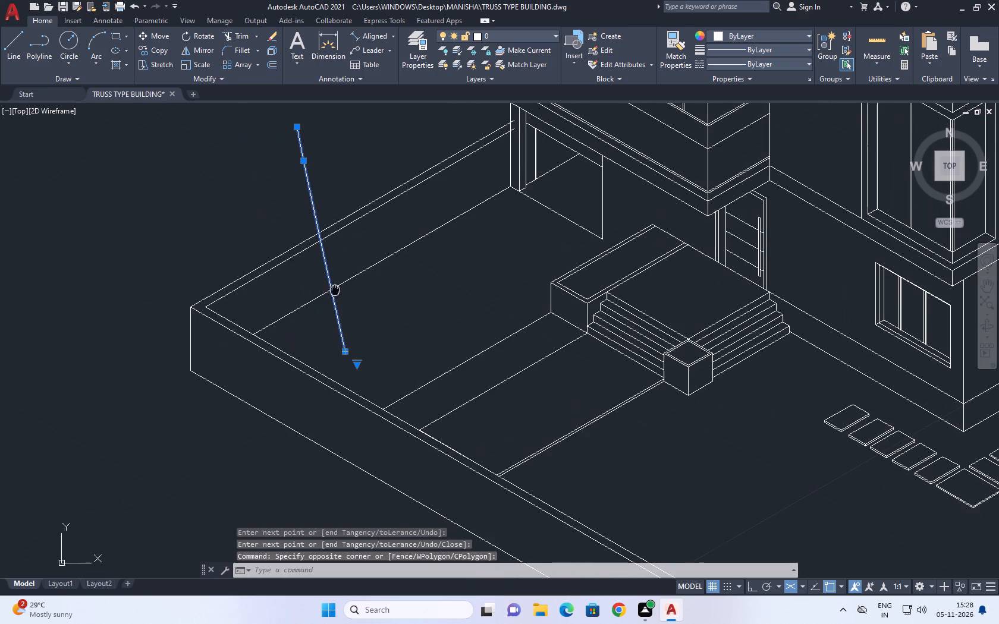
{"action": "left_click", "coordinate": [301, 159]}
{"action": "left_click", "coordinate": [319, 162]}
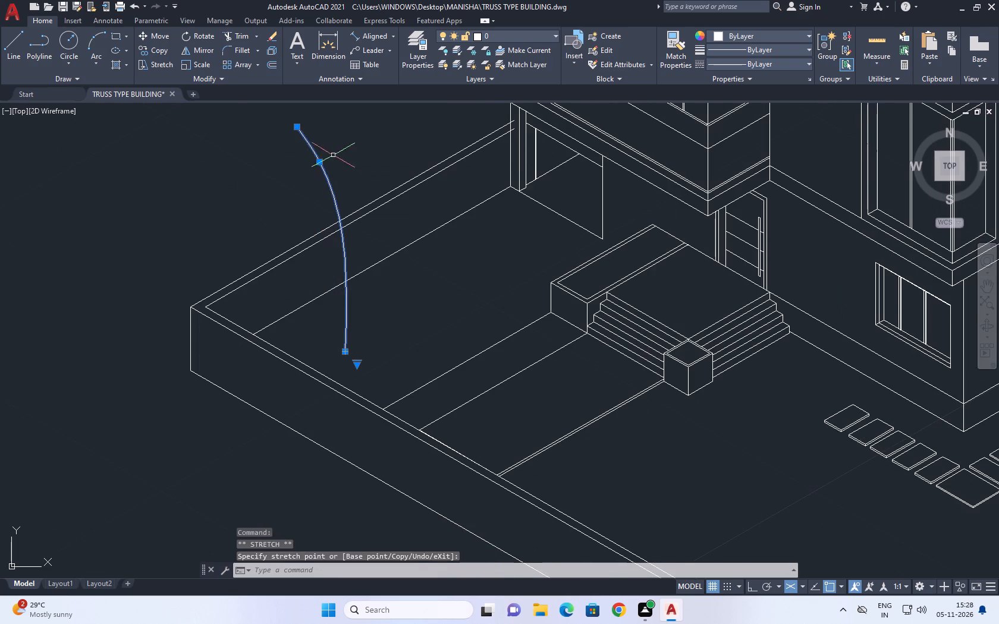
{"action": "middle_click_drag", "start_coordinate": [340, 168], "coordinate": [354, 235]}
{"action": "left_click", "coordinate": [312, 193]}
{"action": "left_click", "coordinate": [340, 179]}
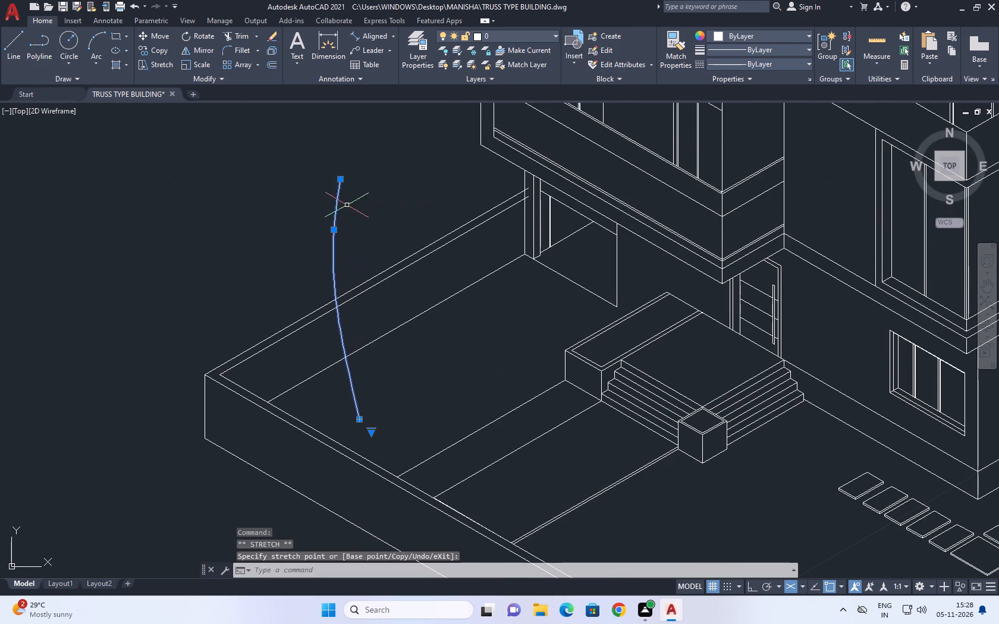
{"action": "left_click", "coordinate": [331, 229]}
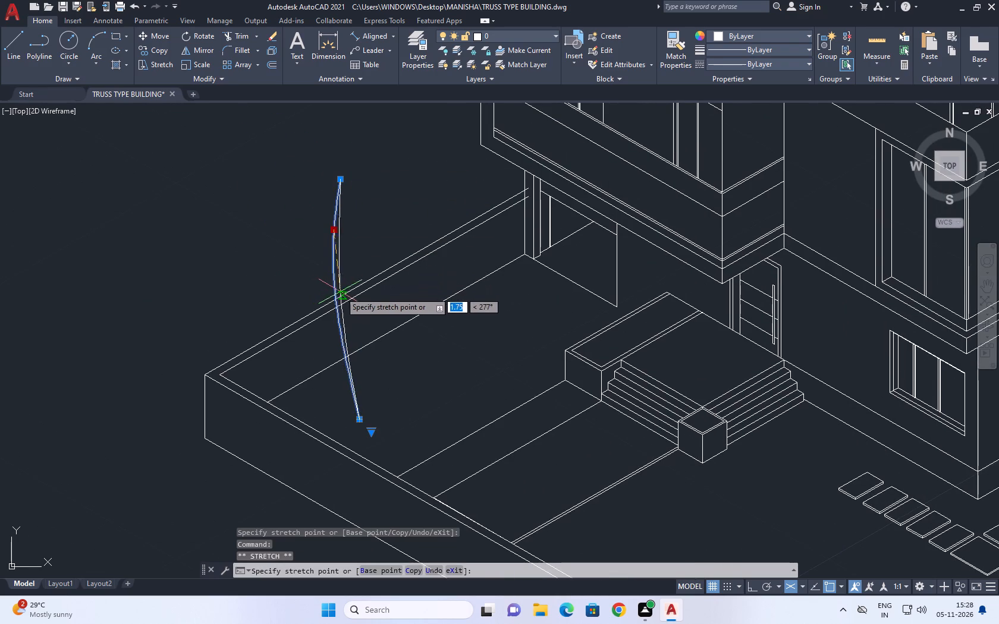
{"action": "left_click", "coordinate": [345, 294]}
Copy the spline a short distance along the side boundary wall, towards the house.
{"action": "key", "text": "c"}
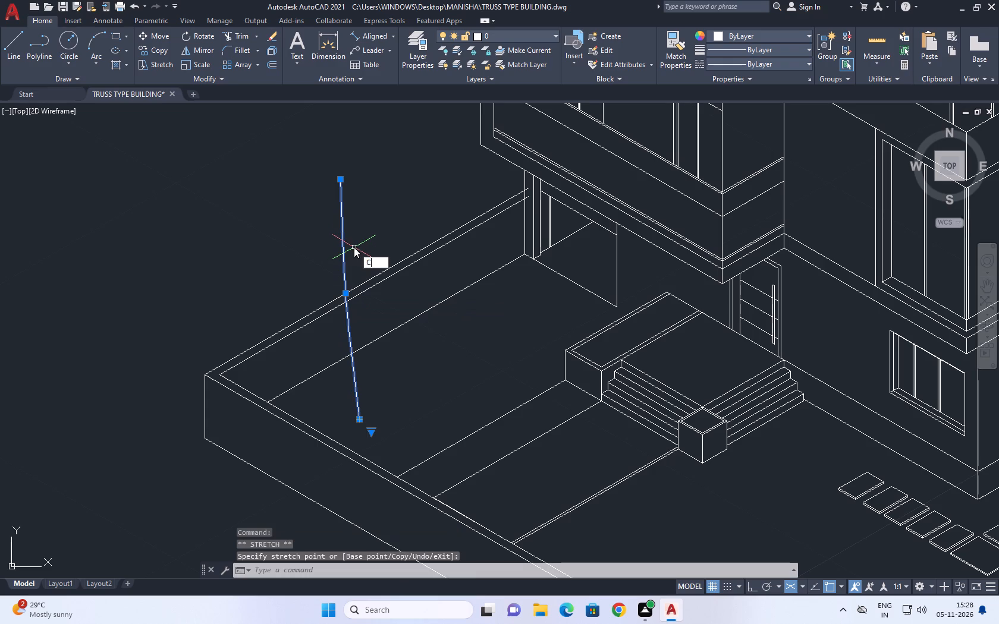
{"action": "key", "text": "o"}
{"action": "key", "text": "space"}
{"action": "left_click", "coordinate": [351, 297]}
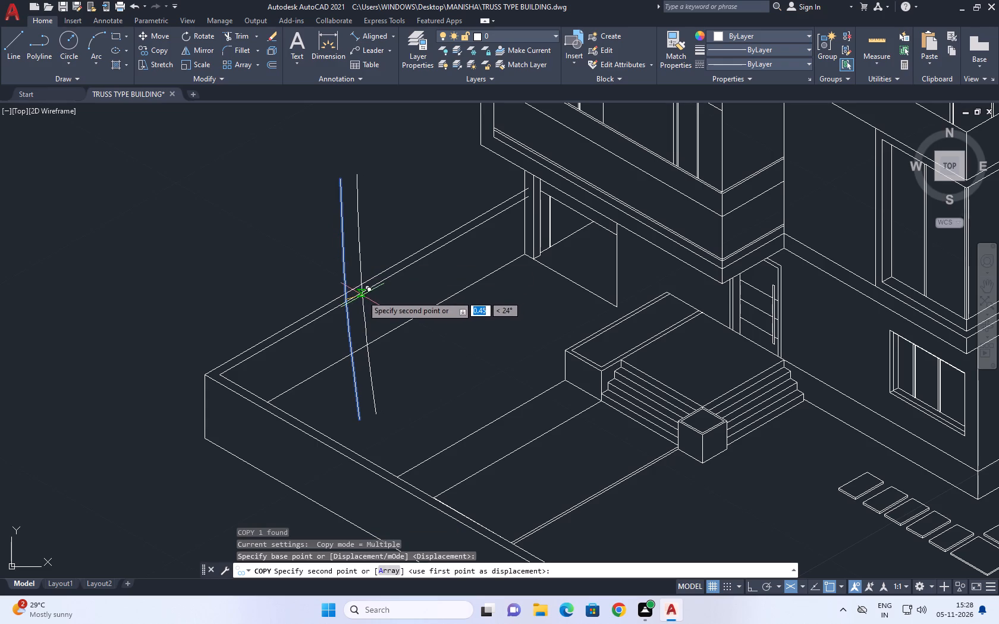
{"action": "left_click", "coordinate": [360, 298]}
{"action": "key", "text": "Escape"}
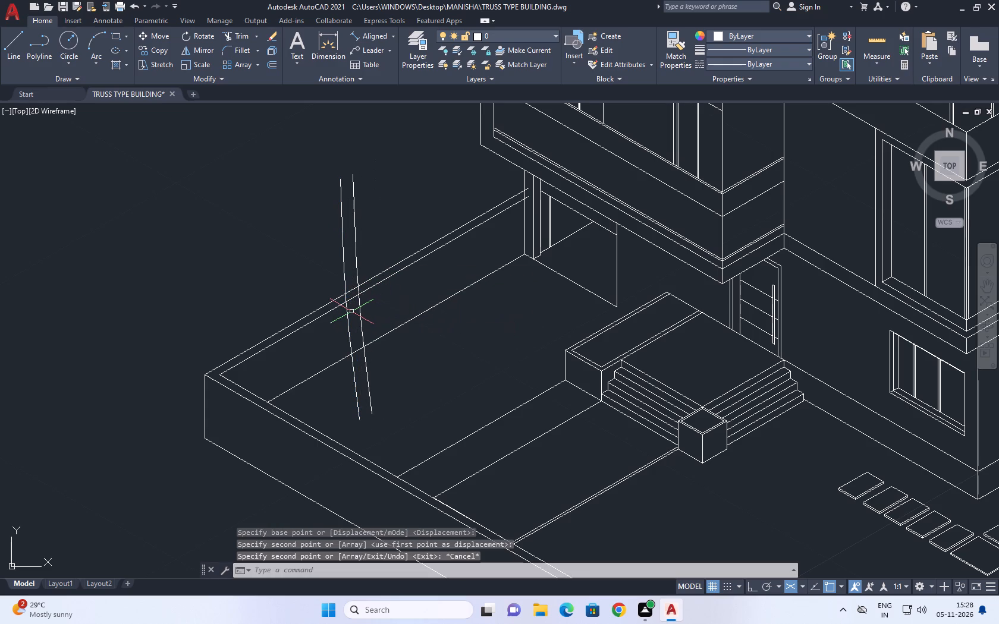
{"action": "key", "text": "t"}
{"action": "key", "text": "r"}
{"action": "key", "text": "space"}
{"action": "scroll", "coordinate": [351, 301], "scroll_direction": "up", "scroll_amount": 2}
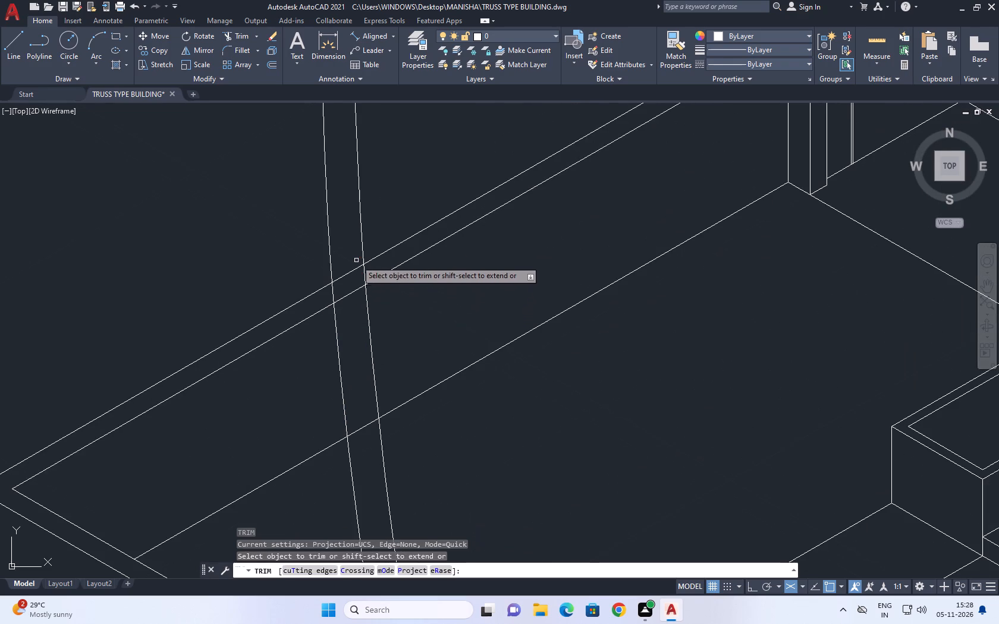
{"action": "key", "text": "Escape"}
Move the copied spline about 0.12 units closer to the original.
{"action": "left_click", "coordinate": [375, 320]}
{"action": "left_click", "coordinate": [365, 327]}
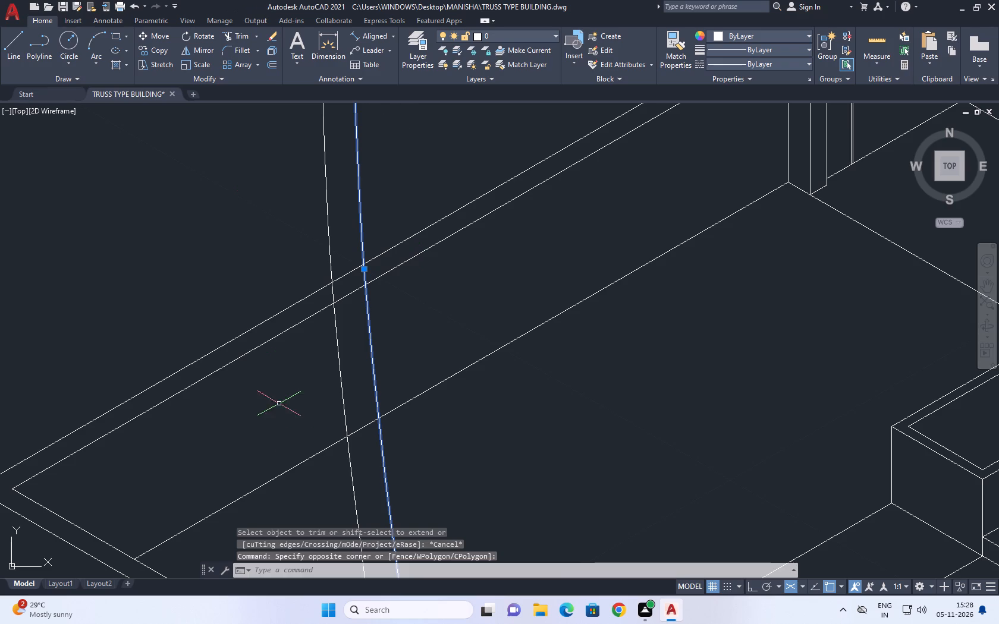
{"action": "type", "text": "M"}
{"action": "key", "text": "space"}
{"action": "left_click", "coordinate": [447, 351]}
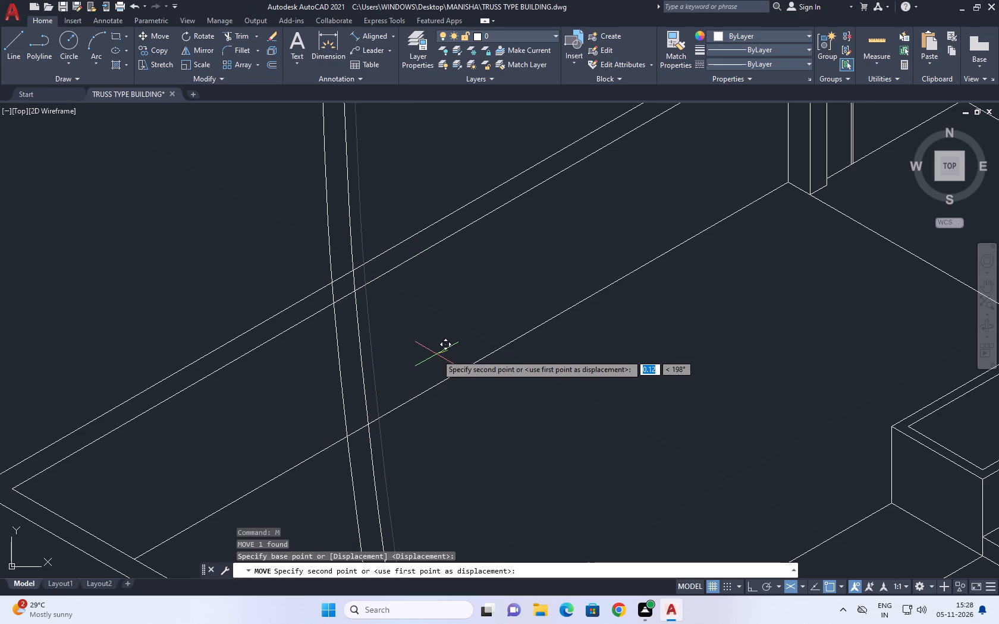
{"action": "left_click", "coordinate": [436, 354]}
Trim away the side boundary wall's top lines and ground line between the two splines.
{"action": "middle_click_drag", "start_coordinate": [355, 347], "coordinate": [368, 358]}
{"action": "type", "text": "TR"}
{"action": "key", "text": "space"}
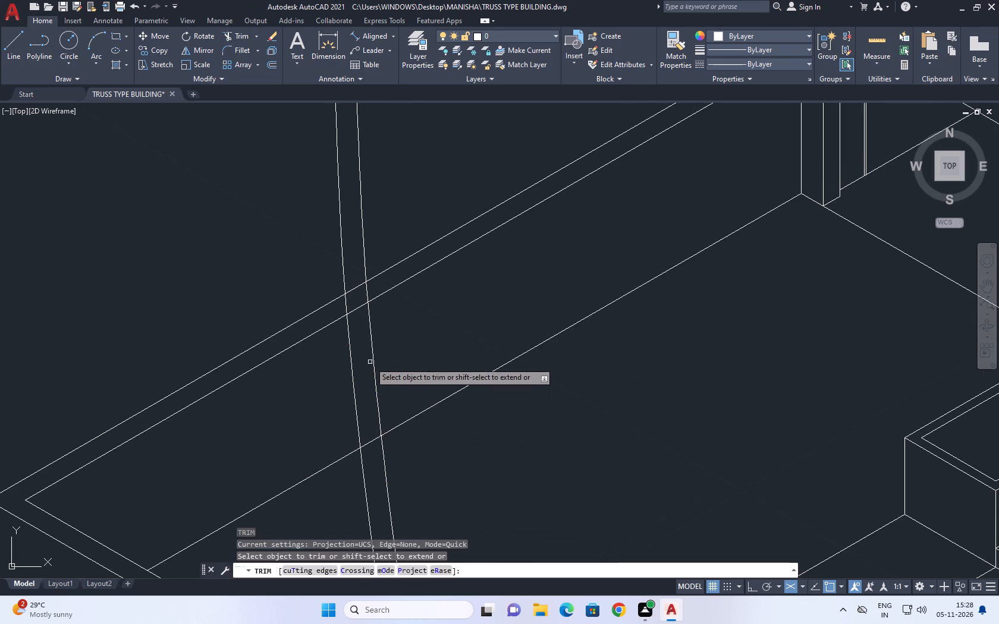
{"action": "left_click", "coordinate": [359, 273]}
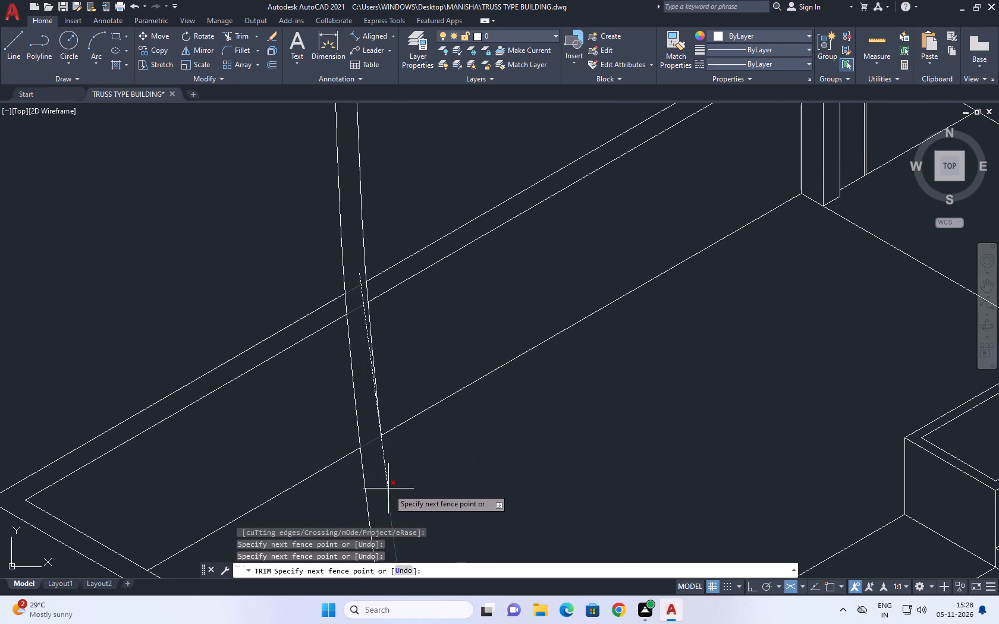
{"action": "left_click", "coordinate": [389, 490]}
{"action": "key", "text": "ctrl+z"}
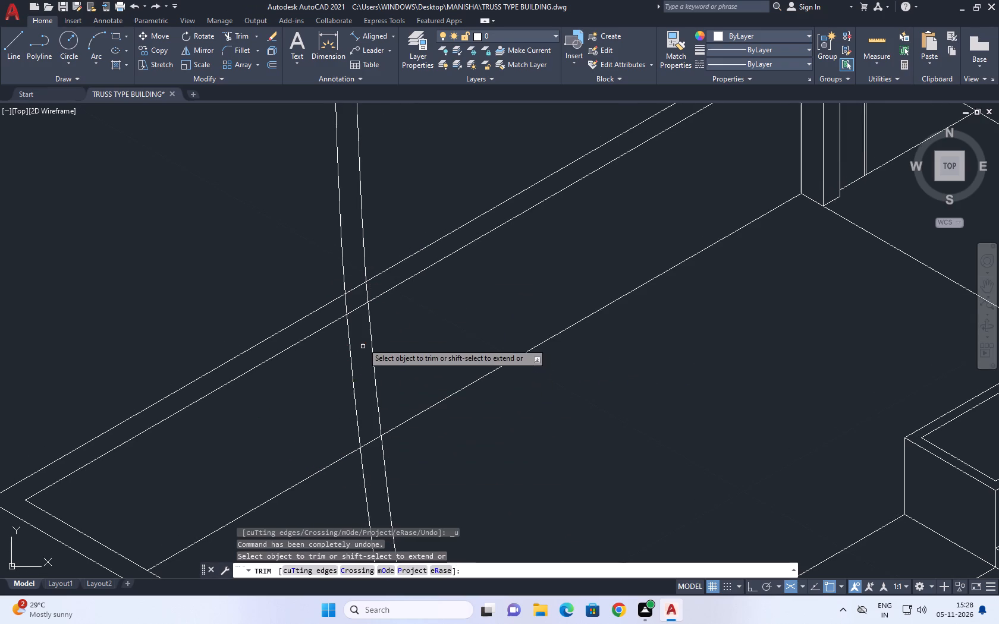
{"action": "left_click", "coordinate": [357, 270]}
{"action": "left_click", "coordinate": [373, 451]}
{"action": "key", "text": "space"}
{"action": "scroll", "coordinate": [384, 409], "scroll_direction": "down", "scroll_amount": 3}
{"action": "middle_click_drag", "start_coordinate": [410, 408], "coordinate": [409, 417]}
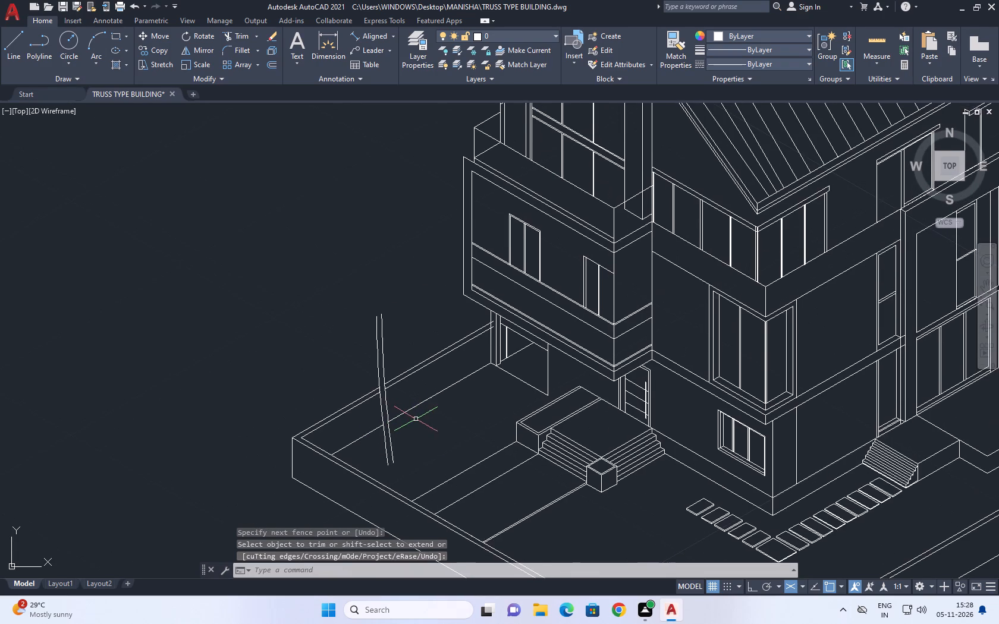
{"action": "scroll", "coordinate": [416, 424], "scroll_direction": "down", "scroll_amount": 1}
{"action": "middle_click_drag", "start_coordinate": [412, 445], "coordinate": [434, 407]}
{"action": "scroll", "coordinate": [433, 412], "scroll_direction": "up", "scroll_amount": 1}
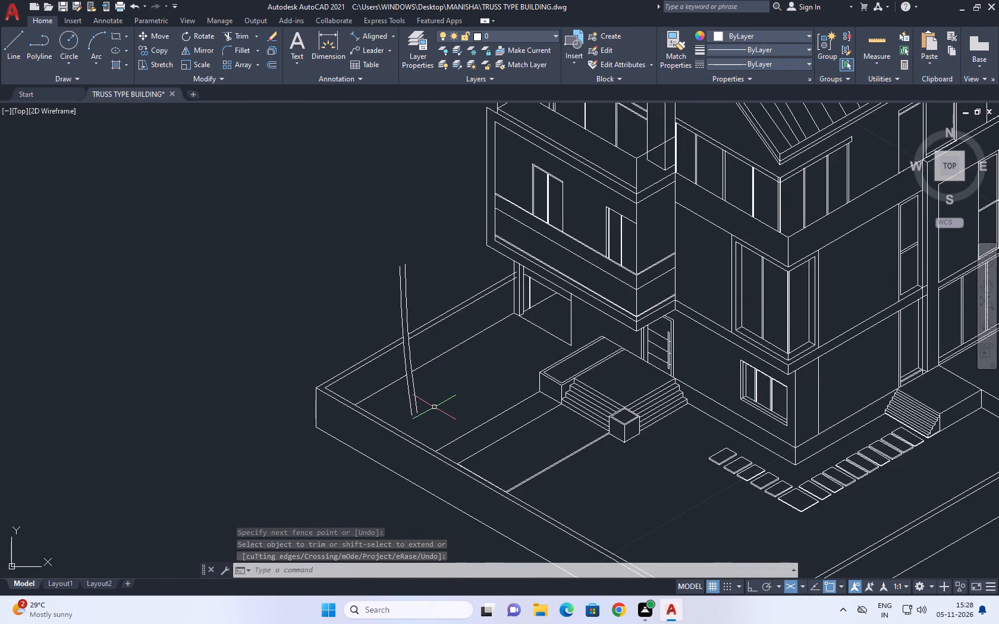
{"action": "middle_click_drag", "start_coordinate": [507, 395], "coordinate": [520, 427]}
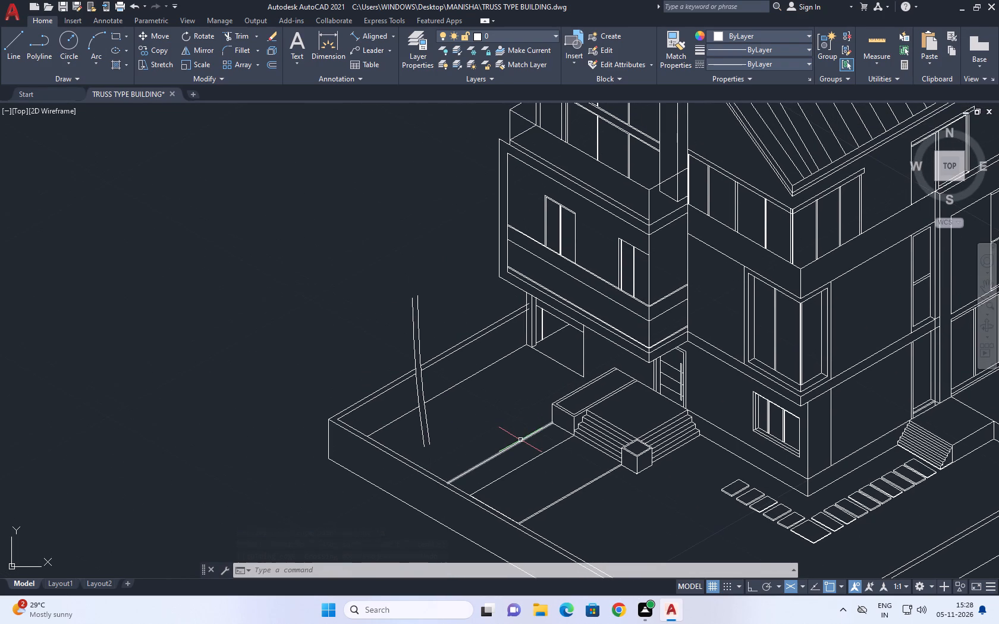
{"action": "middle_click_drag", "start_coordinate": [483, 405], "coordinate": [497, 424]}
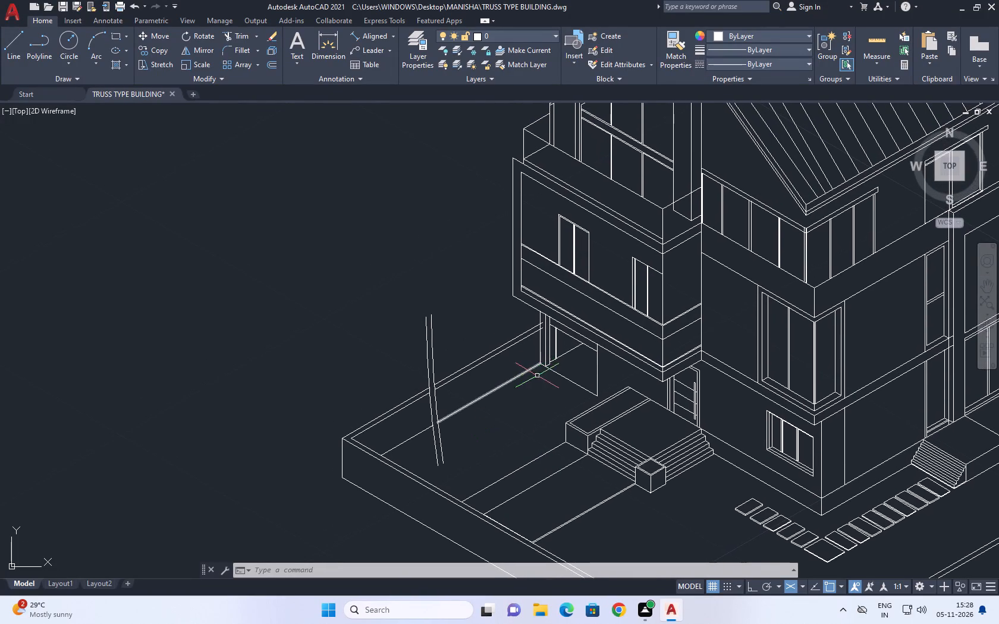
Extend the ground-floor wall's vertical edge beside the entrance platform down to the platform's edge.
{"action": "scroll", "coordinate": [539, 377], "scroll_direction": "up", "scroll_amount": 2}
{"action": "middle_click", "coordinate": [519, 351]}
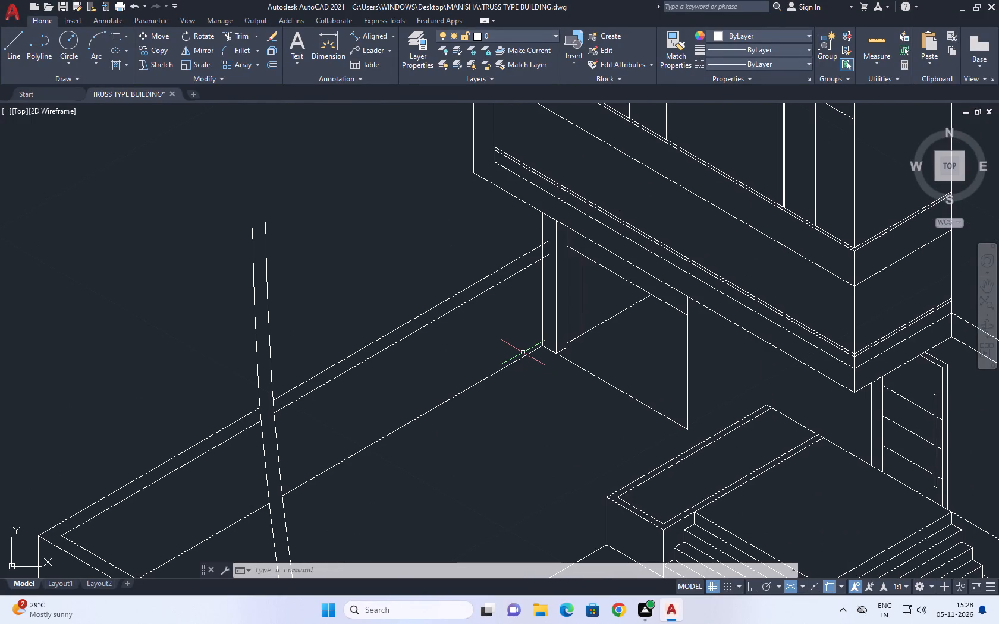
{"action": "key", "text": "e"}
{"action": "key", "text": "x"}
{"action": "key", "text": "space"}
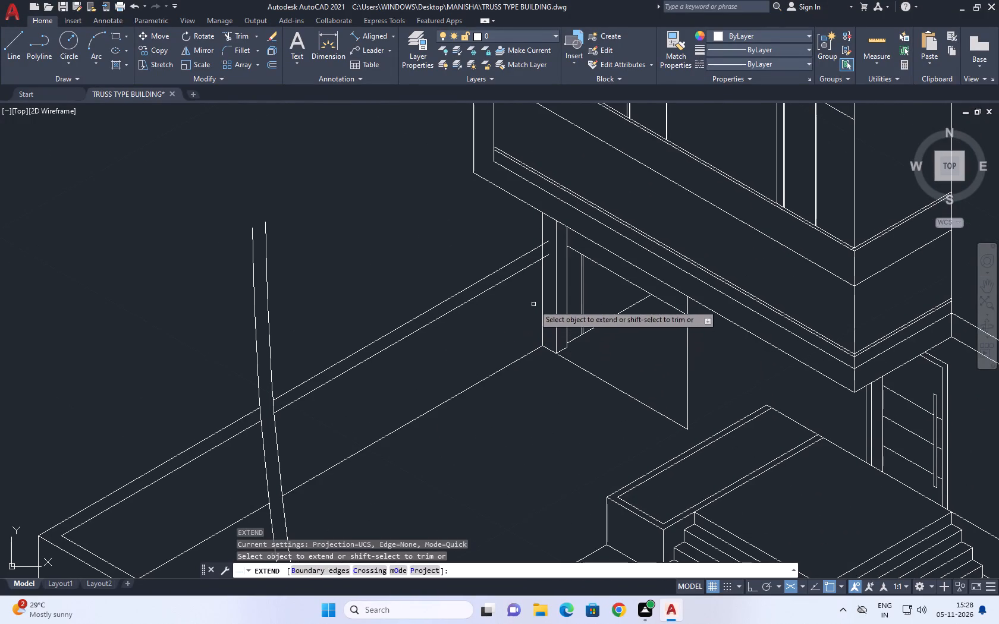
{"action": "left_click", "coordinate": [678, 385]}
{"action": "left_click", "coordinate": [705, 404]}
{"action": "key", "text": "Escape"}
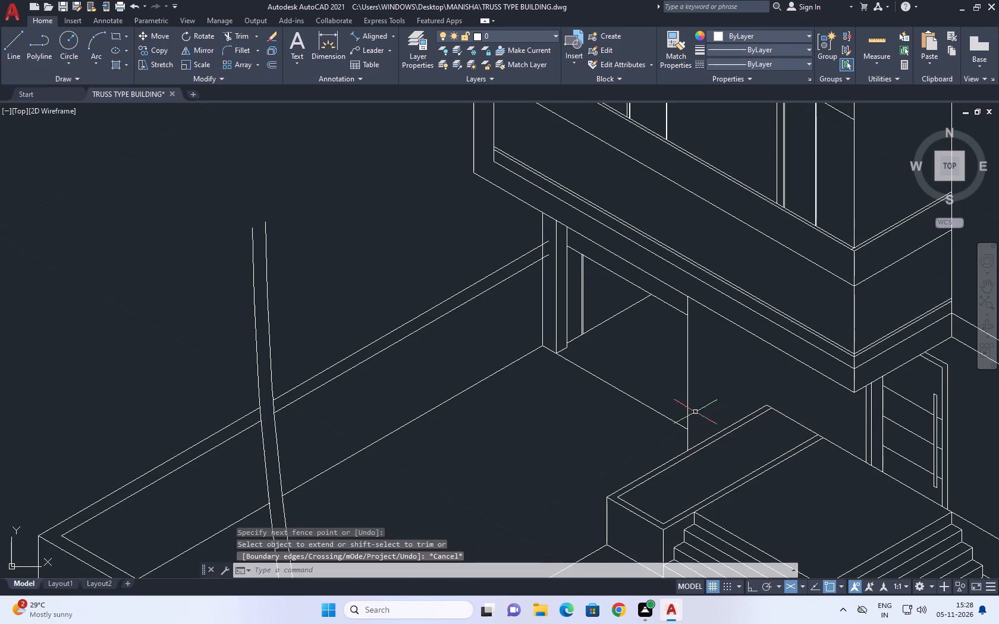
With Ortho on, draw an isometric base line from the extended wall edge's lower end past the side boundary wall's ground line.
{"action": "key", "text": "comma"}
{"action": "key", "text": "space"}
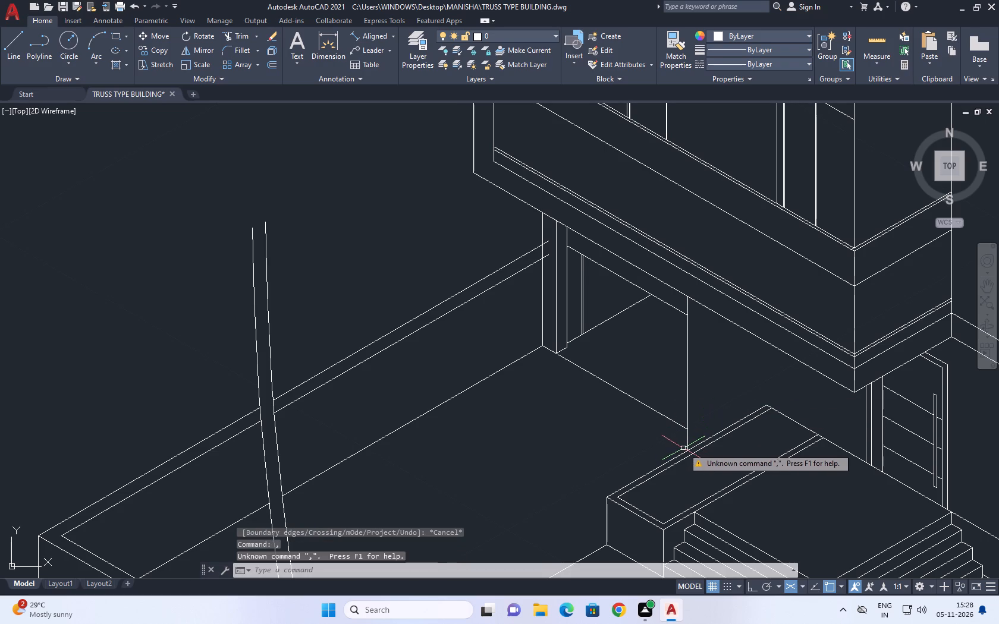
{"action": "key", "text": "l"}
{"action": "key", "text": "space"}
{"action": "left_click", "coordinate": [685, 450]}
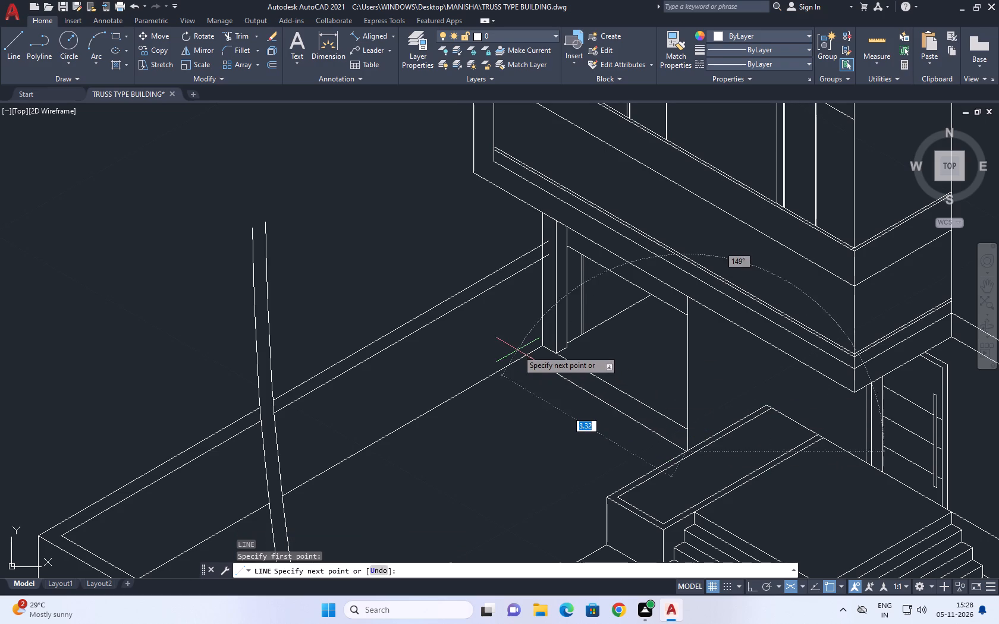
{"action": "scroll", "coordinate": [498, 347], "scroll_direction": "up", "scroll_amount": 1}
{"action": "key", "text": "F8"}
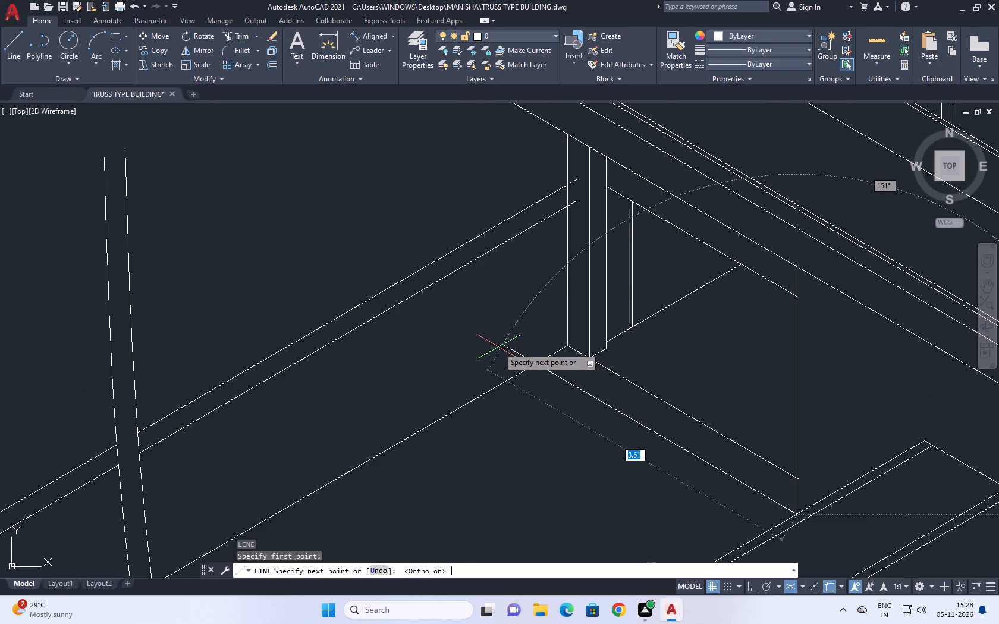
{"action": "left_click", "coordinate": [498, 347]}
{"action": "key", "text": "Escape"}
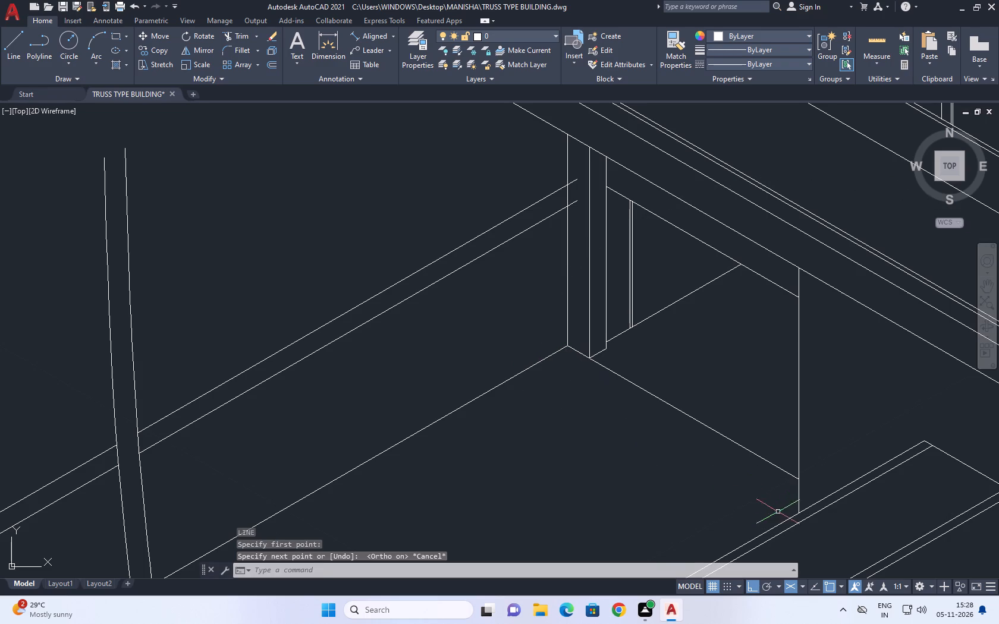
{"action": "key", "text": "space"}
{"action": "left_click", "coordinate": [802, 510]}
{"action": "left_click", "coordinate": [491, 339]}
{"action": "key", "text": "Escape"}
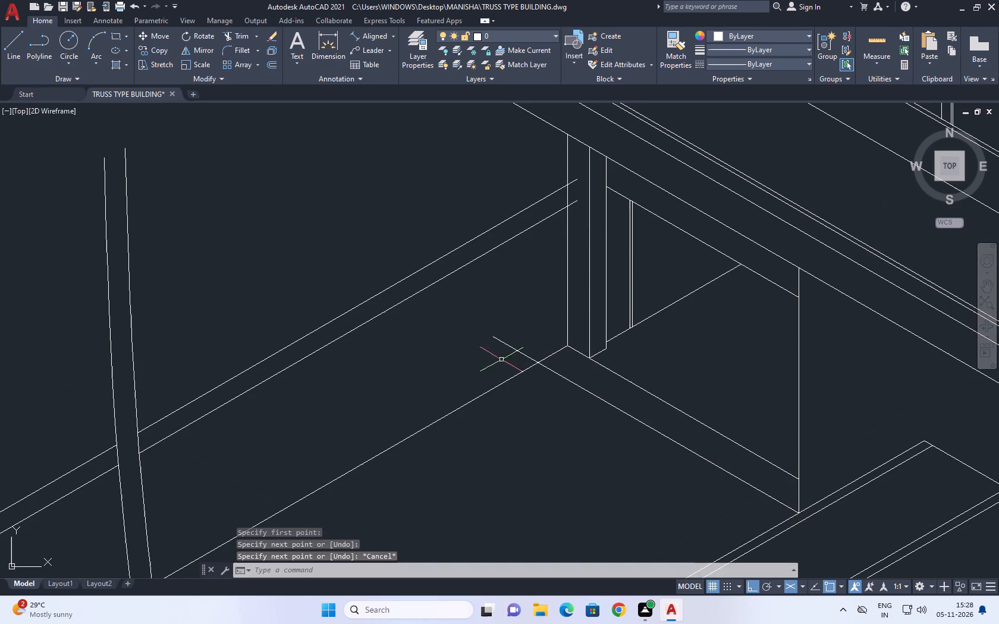
Trim the new base line's overhang and the boundary wall's ground line beyond their intersection near the column.
{"action": "type", "text": "TE"}
{"action": "key", "text": "Escape"}
{"action": "type", "text": "TR"}
{"action": "key", "text": "space"}
{"action": "left_click", "coordinate": [525, 360]}
{"action": "left_click", "coordinate": [533, 348]}
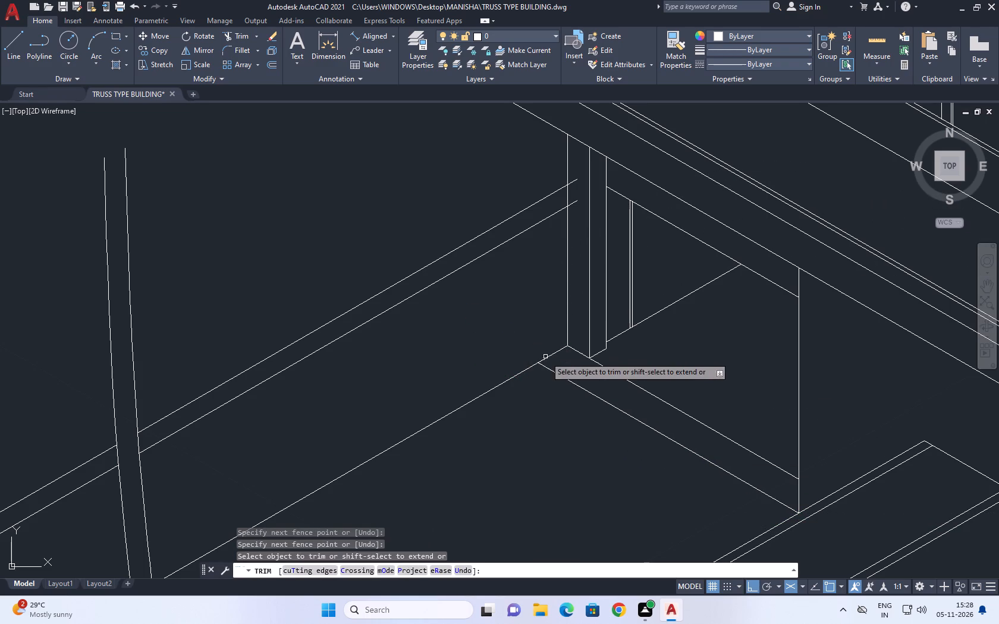
{"action": "left_click", "coordinate": [553, 354]}
{"action": "scroll", "coordinate": [552, 360], "scroll_direction": "down", "scroll_amount": 1}
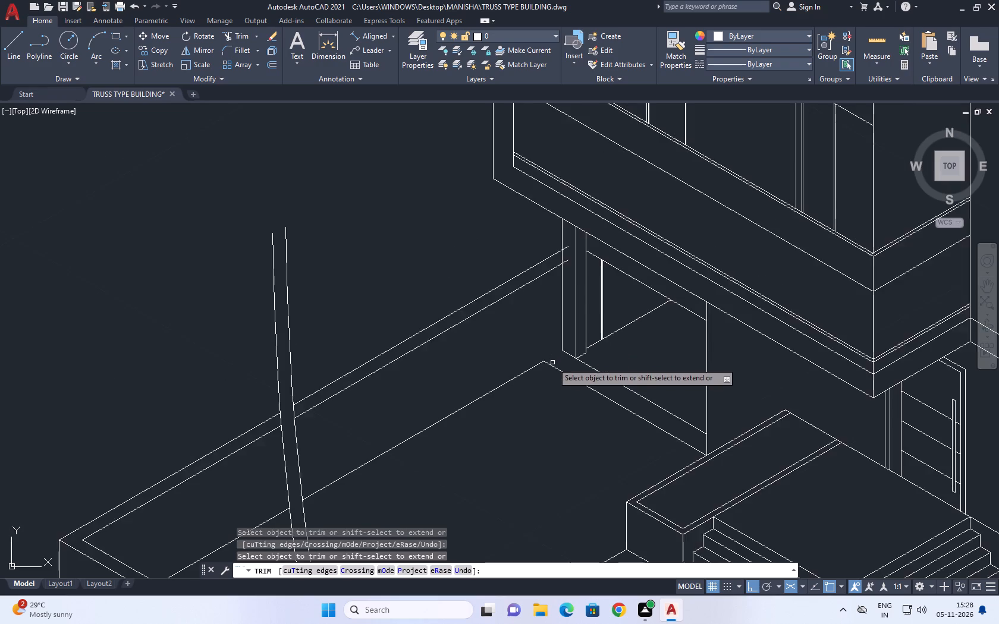
{"action": "scroll", "coordinate": [552, 363], "scroll_direction": "down", "scroll_amount": 1}
{"action": "key", "text": "Escape"}
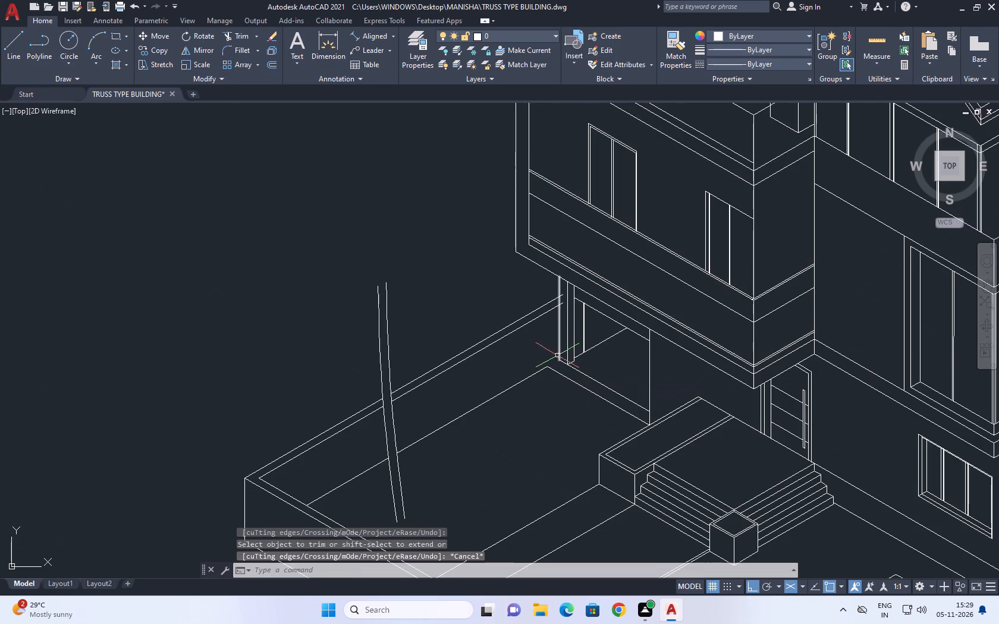
Extend the corner column's three vertical edges downward towards the new base line.
{"action": "middle_click_drag", "start_coordinate": [548, 351], "coordinate": [587, 309]}
{"action": "scroll", "coordinate": [572, 323], "scroll_direction": "down", "scroll_amount": 1}
{"action": "scroll", "coordinate": [583, 310], "scroll_direction": "up", "scroll_amount": 2}
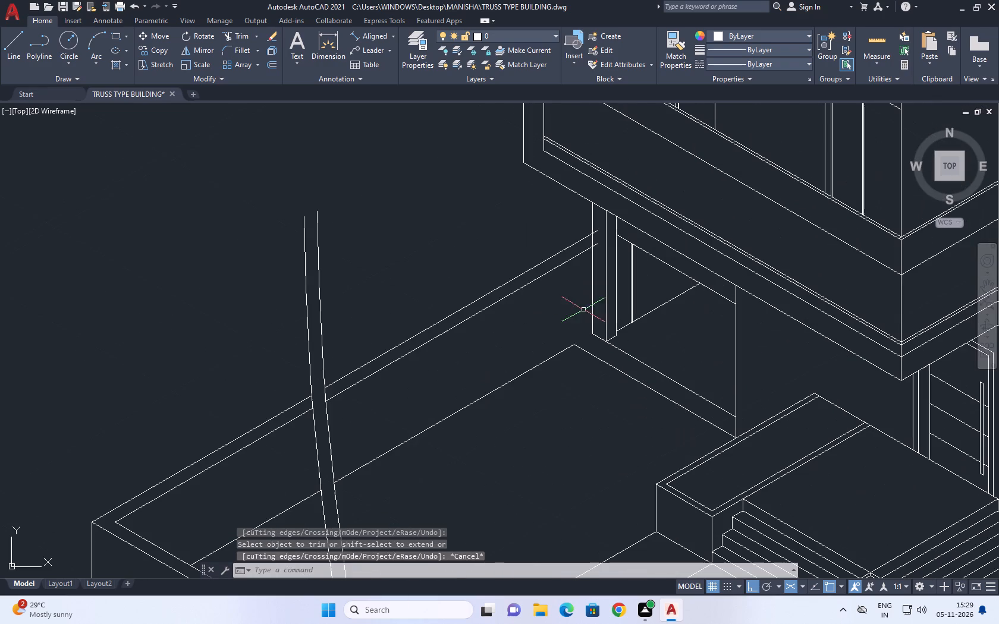
{"action": "scroll", "coordinate": [582, 322], "scroll_direction": "up", "scroll_amount": 2}
{"action": "middle_click_drag", "start_coordinate": [582, 322], "coordinate": [585, 339]}
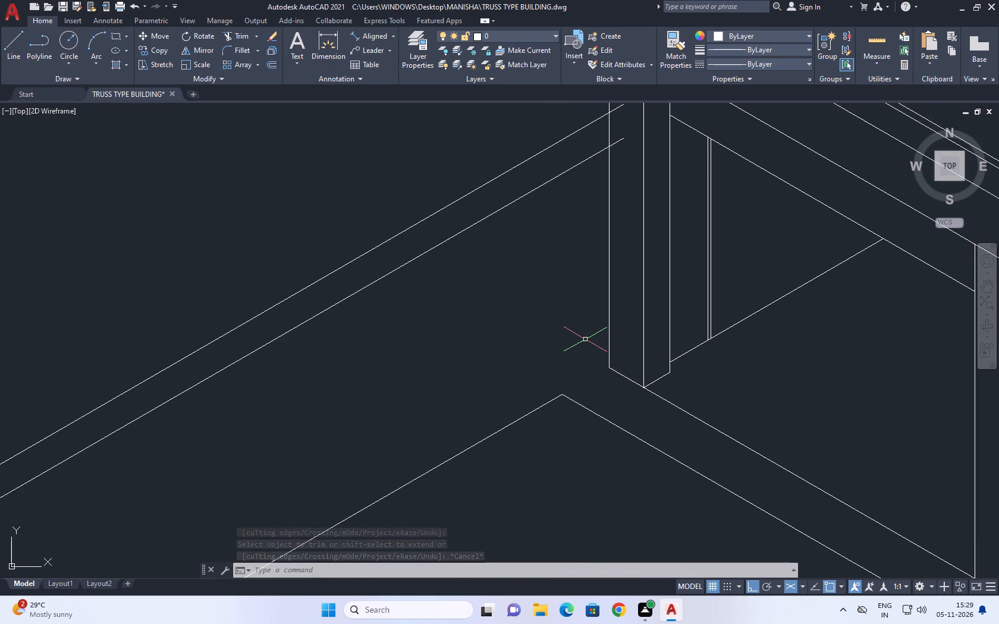
{"action": "type", "text": "EX"}
{"action": "key", "text": "space"}
{"action": "left_click", "coordinate": [585, 320]}
{"action": "left_click", "coordinate": [703, 389]}
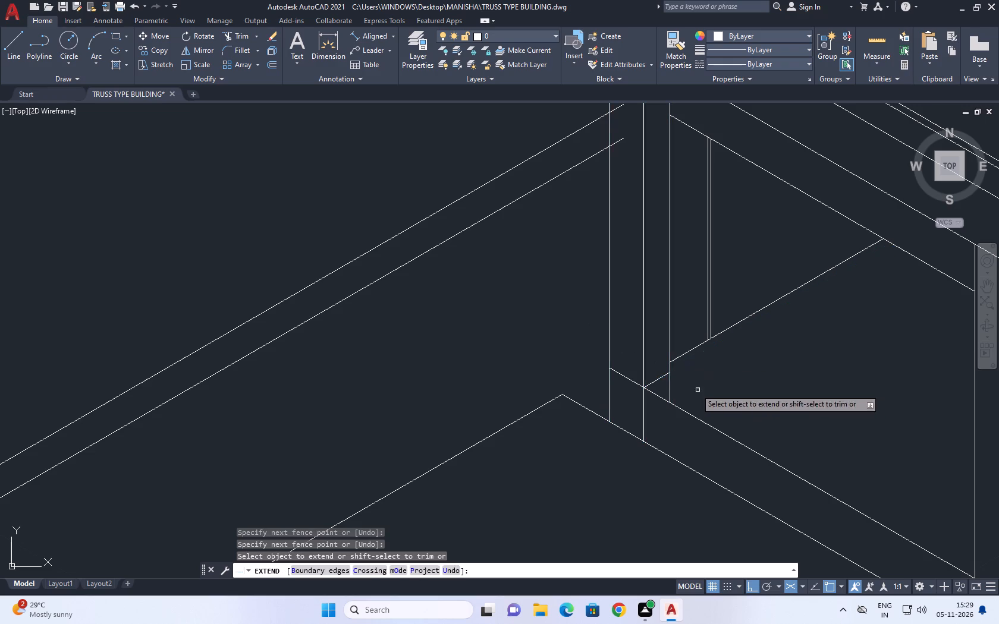
{"action": "key", "text": "Escape"}
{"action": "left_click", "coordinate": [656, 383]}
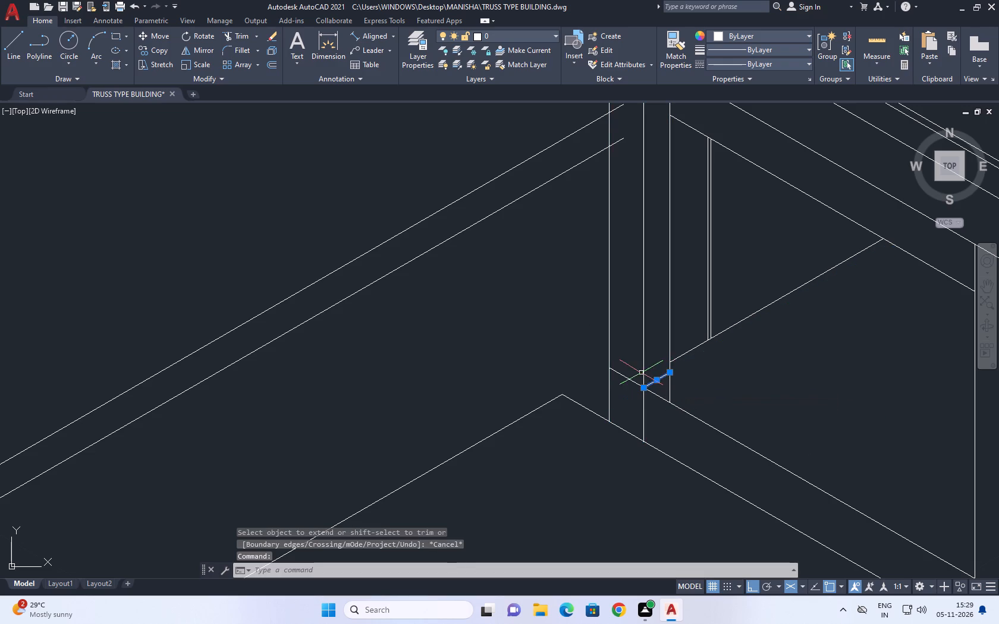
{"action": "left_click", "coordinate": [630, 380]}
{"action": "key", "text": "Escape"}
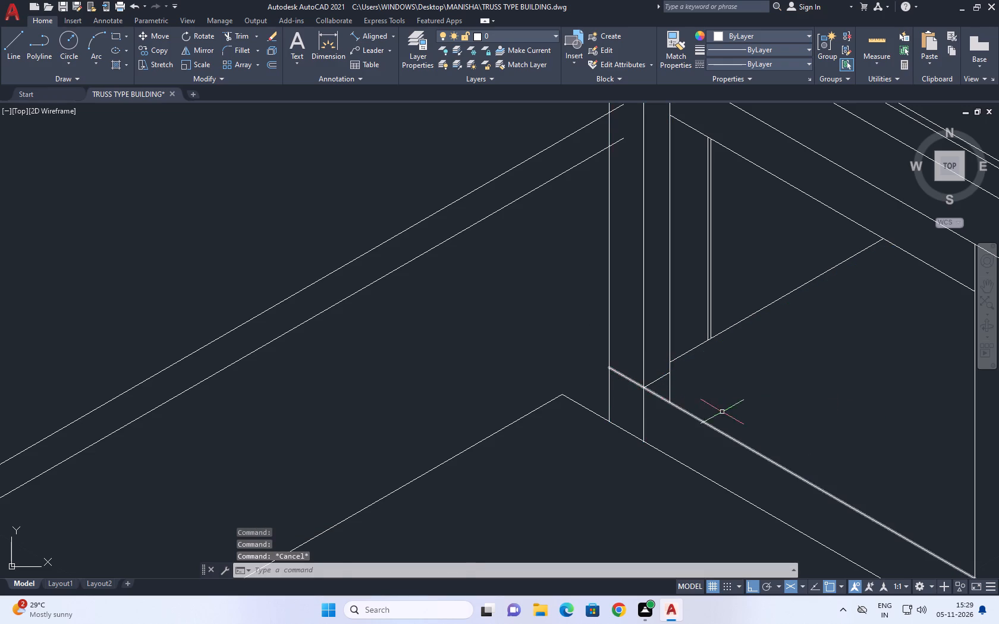
Delete the old base line running from the column to the ground-floor wall's vertical edge.
{"action": "left_click_drag", "start_coordinate": [730, 412], "coordinate": [730, 418]}
{"action": "left_click", "coordinate": [717, 434]}
{"action": "middle_click_drag", "start_coordinate": [715, 433], "coordinate": [597, 324]}
{"action": "scroll", "coordinate": [606, 390], "scroll_direction": "down", "scroll_amount": 1}
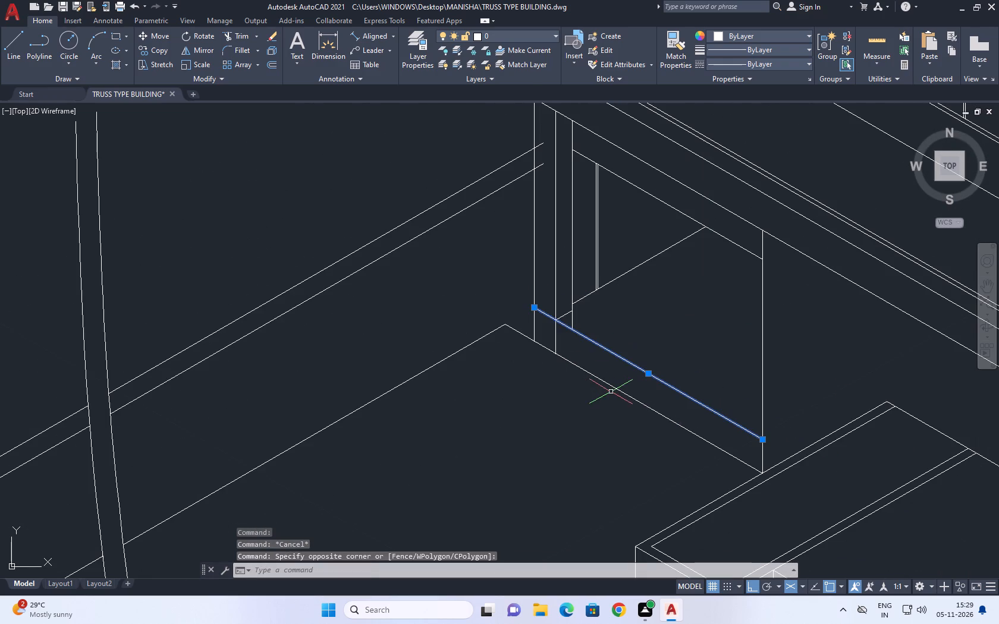
{"action": "key", "text": "Delete"}
Move the column's short base line down to where its middle edge meets the new base line.
{"action": "scroll", "coordinate": [552, 327], "scroll_direction": "up", "scroll_amount": 2}
{"action": "left_click", "coordinate": [575, 304]}
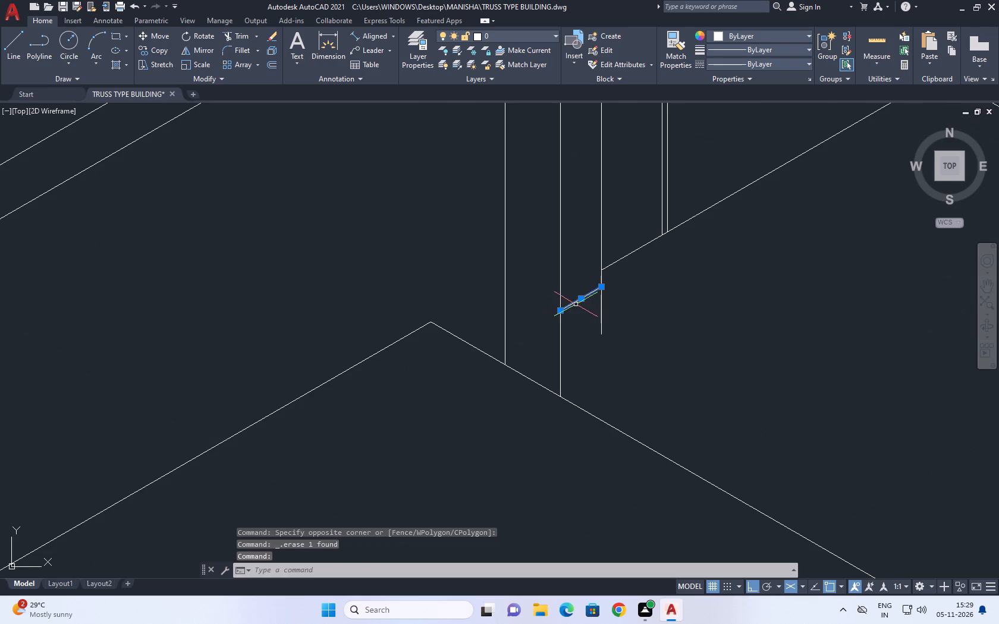
{"action": "key", "text": "m"}
{"action": "key", "text": "space"}
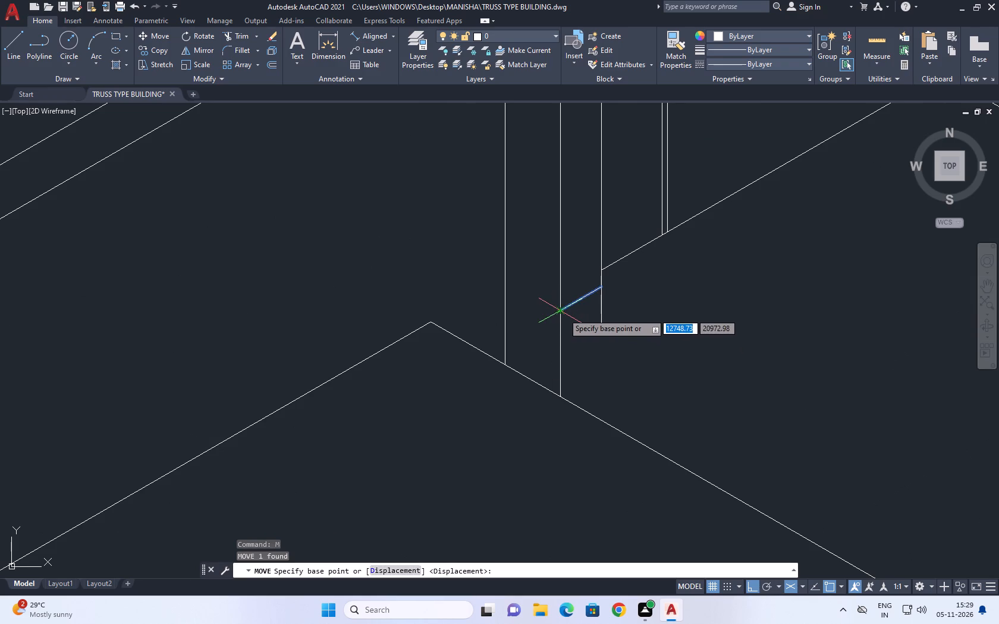
{"action": "left_click", "coordinate": [563, 313]}
{"action": "left_click", "coordinate": [563, 398]}
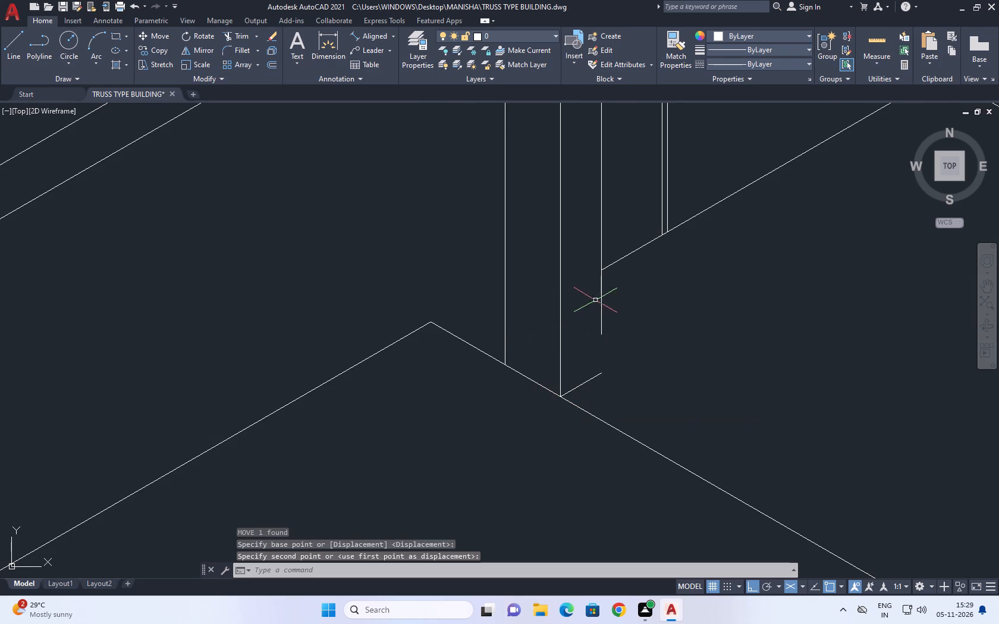
Extend the column's inner vertical edge down to the end of the moved short base line.
{"action": "key", "text": "e"}
{"action": "key", "text": "x"}
{"action": "key", "text": "space"}
{"action": "left_click", "coordinate": [604, 314]}
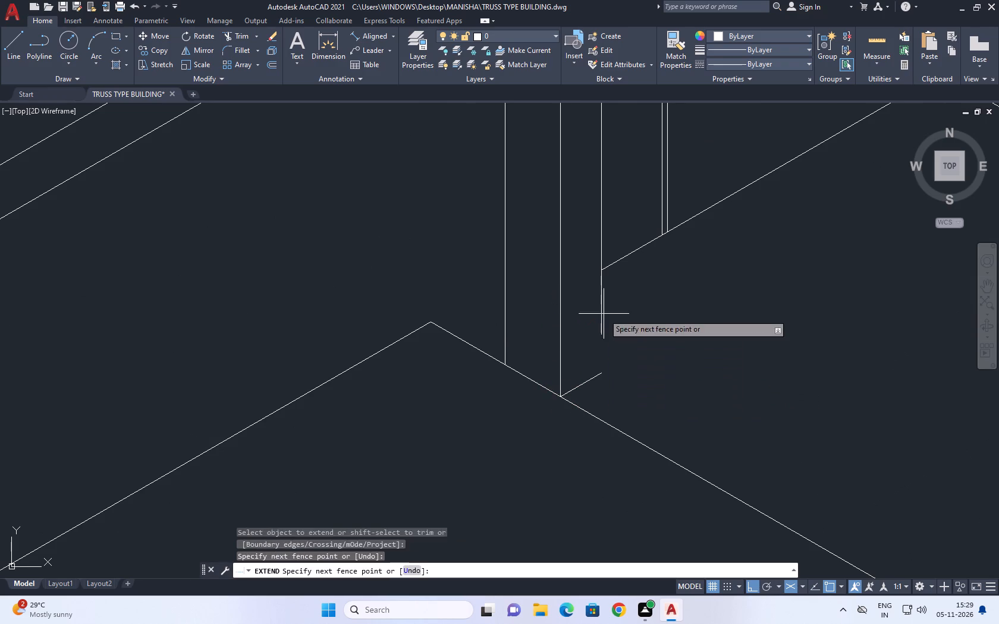
{"action": "left_click", "coordinate": [590, 332]}
{"action": "scroll", "coordinate": [648, 338], "scroll_direction": "down", "scroll_amount": 2}
{"action": "key", "text": "space"}
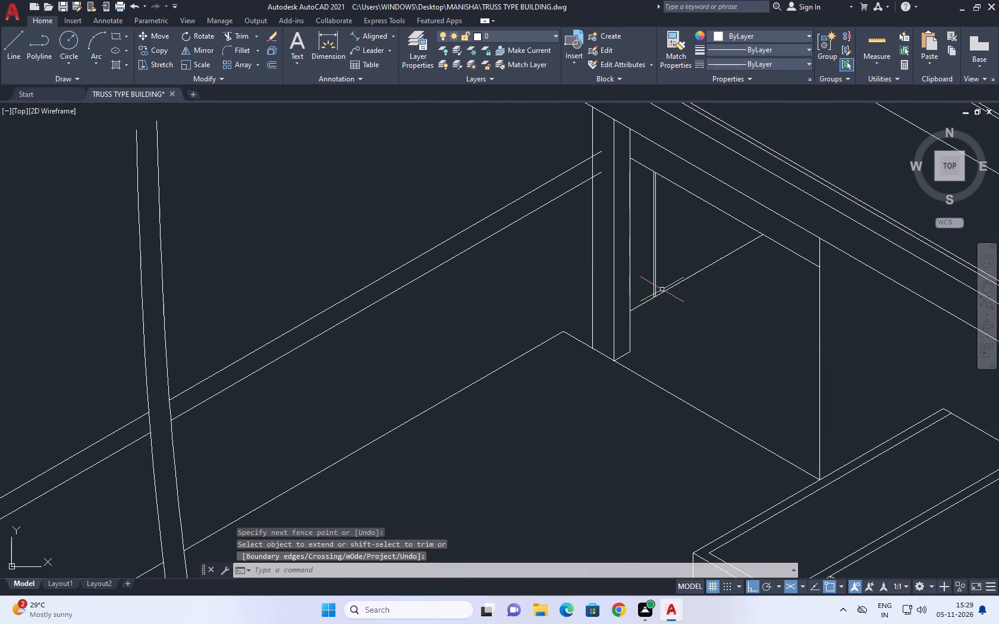
Move the inner floor line and the pair of close vertical lines behind the column about 0.33 units straight down.
{"action": "left_click", "coordinate": [665, 315]}
{"action": "left_click", "coordinate": [658, 282]}
{"action": "scroll", "coordinate": [655, 294], "scroll_direction": "up", "scroll_amount": 2}
{"action": "left_click", "coordinate": [676, 229]}
{"action": "left_click", "coordinate": [626, 257]}
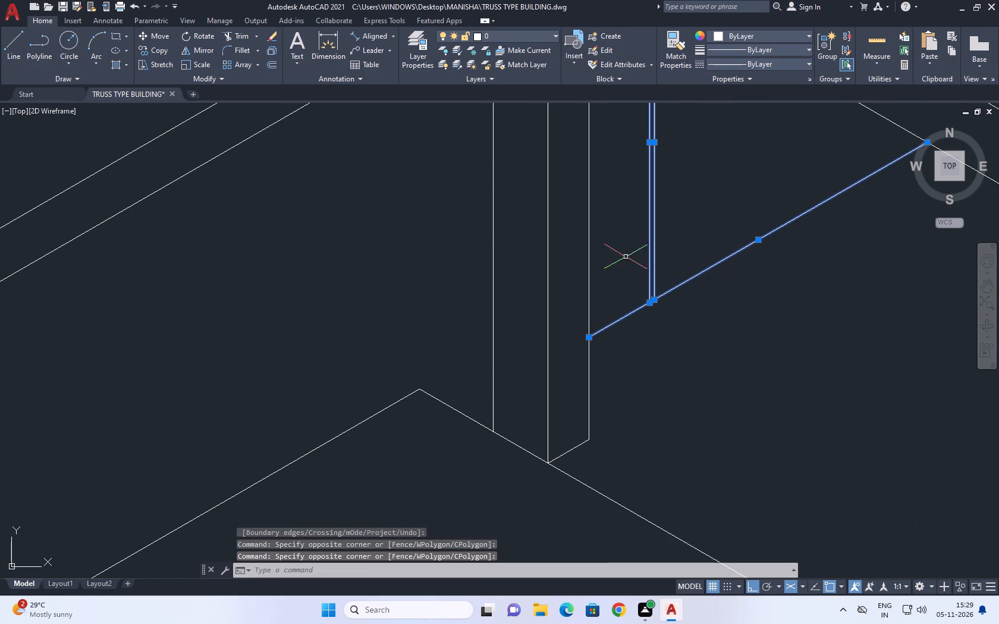
{"action": "key", "text": "m"}
{"action": "key", "text": "space"}
{"action": "left_click", "coordinate": [591, 336]}
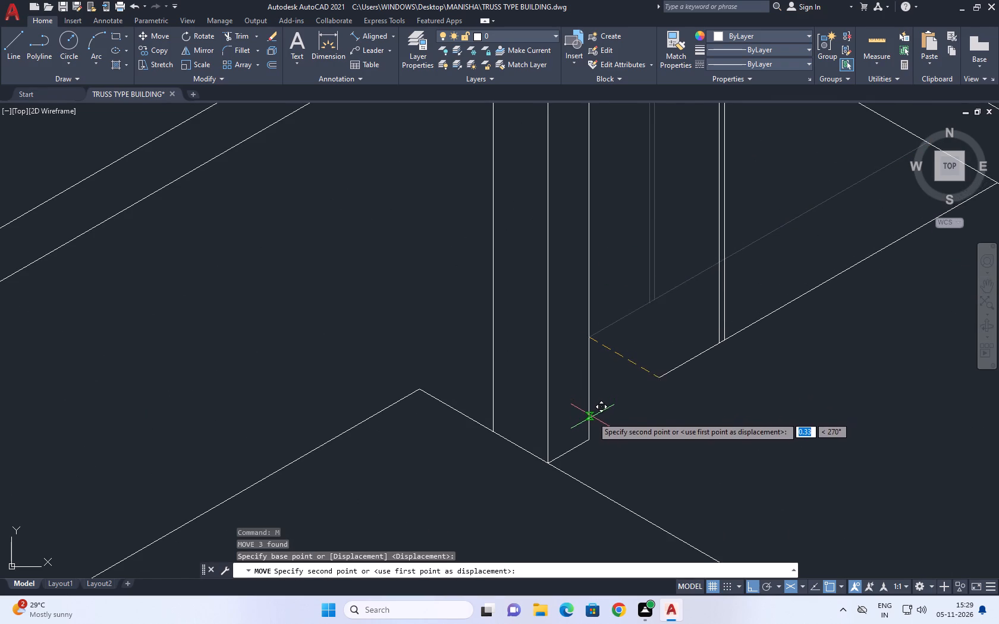
{"action": "left_click", "coordinate": [591, 417]}
{"action": "scroll", "coordinate": [600, 399], "scroll_direction": "down", "scroll_amount": 2}
{"action": "middle_click_drag", "start_coordinate": [630, 300], "coordinate": [632, 333]}
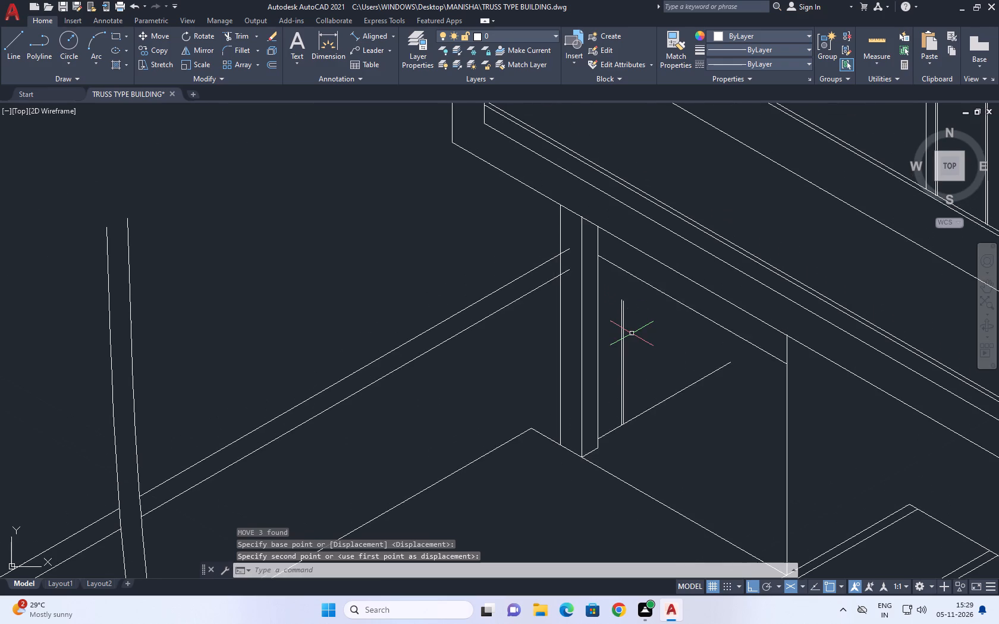
Extend the pair of close vertical lines behind the column up to the beam's lower line.
{"action": "key", "text": "e"}
{"action": "key", "text": "x"}
{"action": "key", "text": "space"}
{"action": "left_click", "coordinate": [618, 332]}
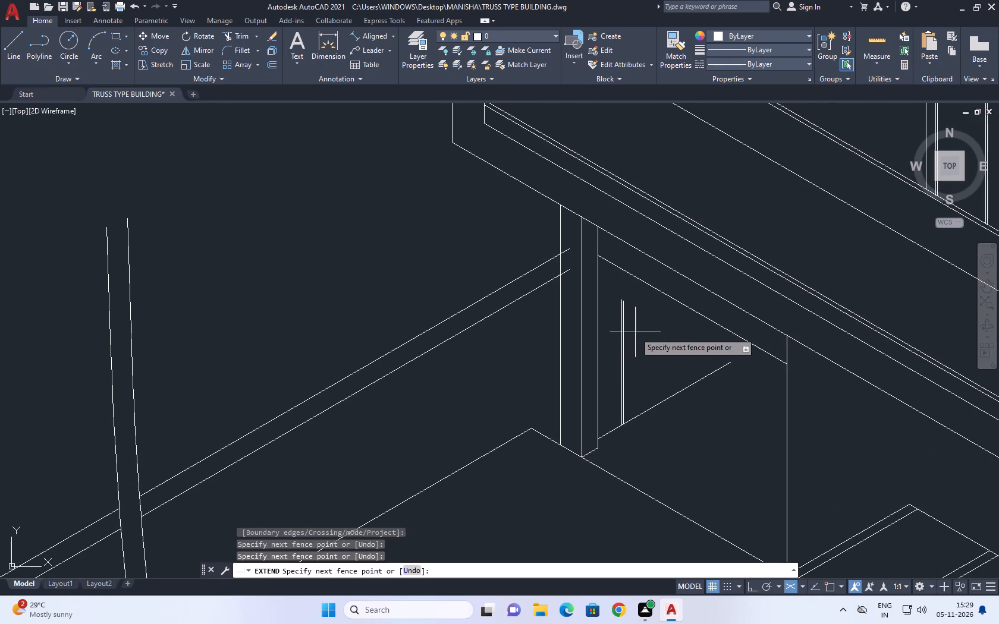
{"action": "left_click", "coordinate": [635, 332]}
{"action": "key", "text": "Escape"}
Trim the side boundary wall's two top lines where they overrun the corner column's outer edge.
{"action": "scroll", "coordinate": [551, 310], "scroll_direction": "down", "scroll_amount": 2}
{"action": "middle_click_drag", "start_coordinate": [592, 316], "coordinate": [655, 320]}
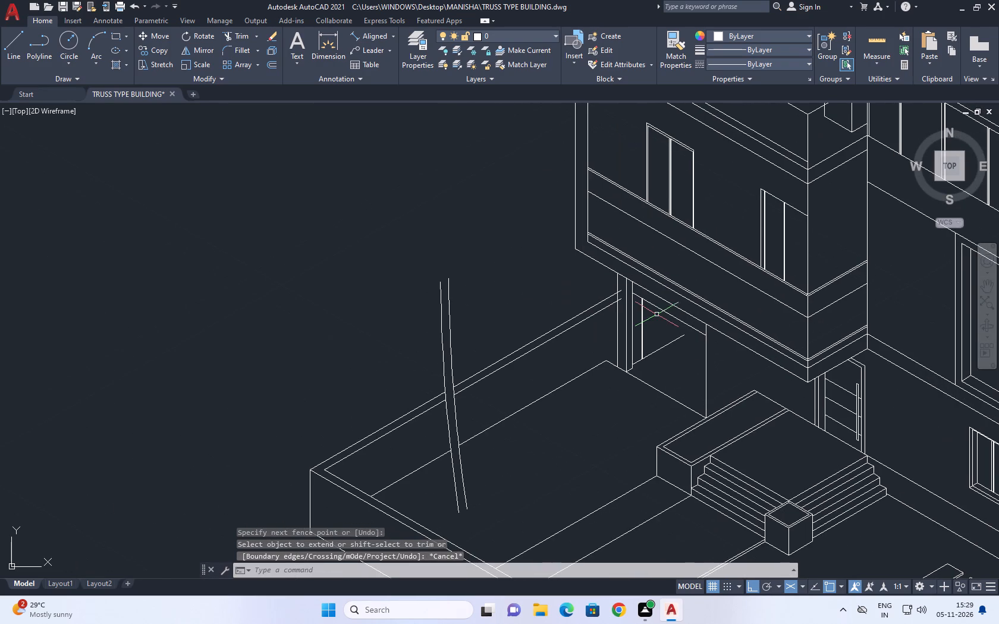
{"action": "key", "text": "t"}
{"action": "key", "text": "r"}
{"action": "key", "text": "space"}
{"action": "scroll", "coordinate": [623, 301], "scroll_direction": "up", "scroll_amount": 3}
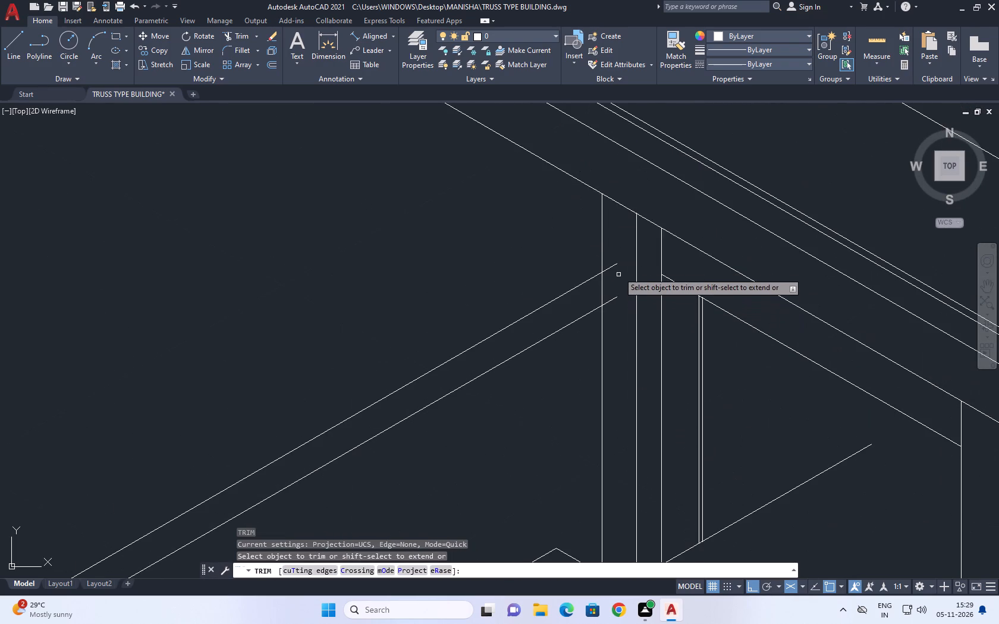
{"action": "left_click", "coordinate": [618, 256]}
{"action": "left_click", "coordinate": [605, 324]}
{"action": "left_click", "coordinate": [607, 275]}
{"action": "left_click", "coordinate": [609, 264]}
{"action": "scroll", "coordinate": [610, 263], "scroll_direction": "down", "scroll_amount": 2}
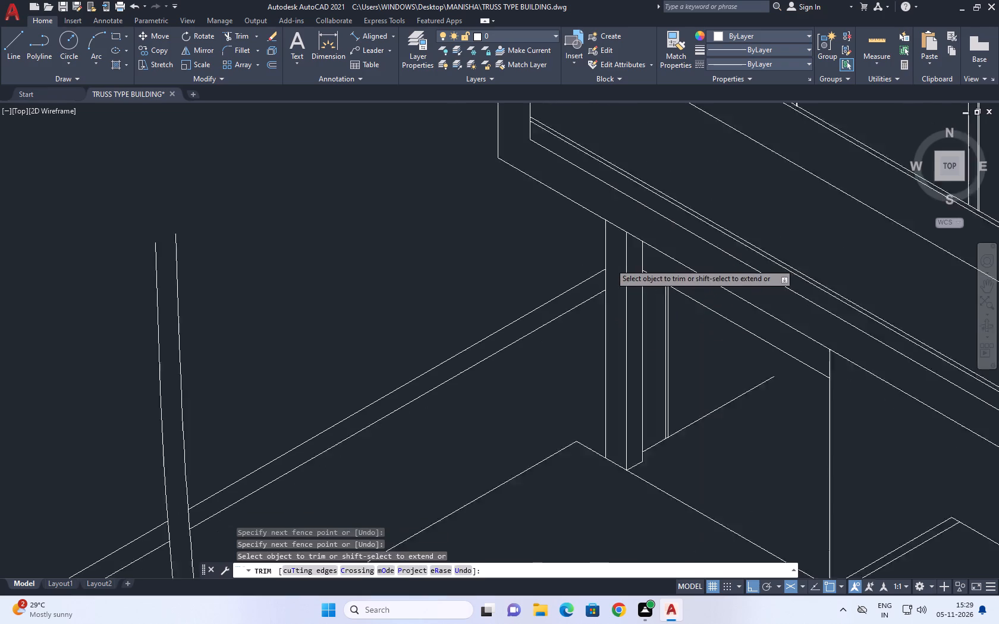
{"action": "scroll", "coordinate": [610, 263], "scroll_direction": "down", "scroll_amount": 2}
{"action": "key", "text": "Escape"}
Extend the side boundary wall's ground line to the corner column's outer edge.
{"action": "scroll", "coordinate": [583, 308], "scroll_direction": "up", "scroll_amount": 2}
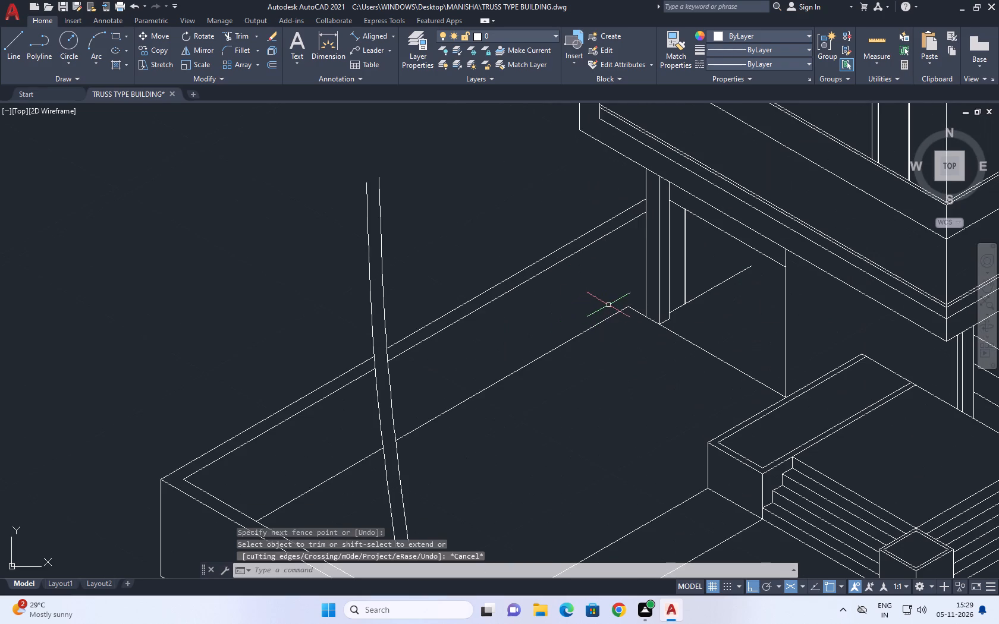
{"action": "type", "text": "EX"}
{"action": "key", "text": "space"}
{"action": "left_click", "coordinate": [602, 311]}
{"action": "left_click", "coordinate": [623, 342]}
{"action": "key", "text": "Escape"}
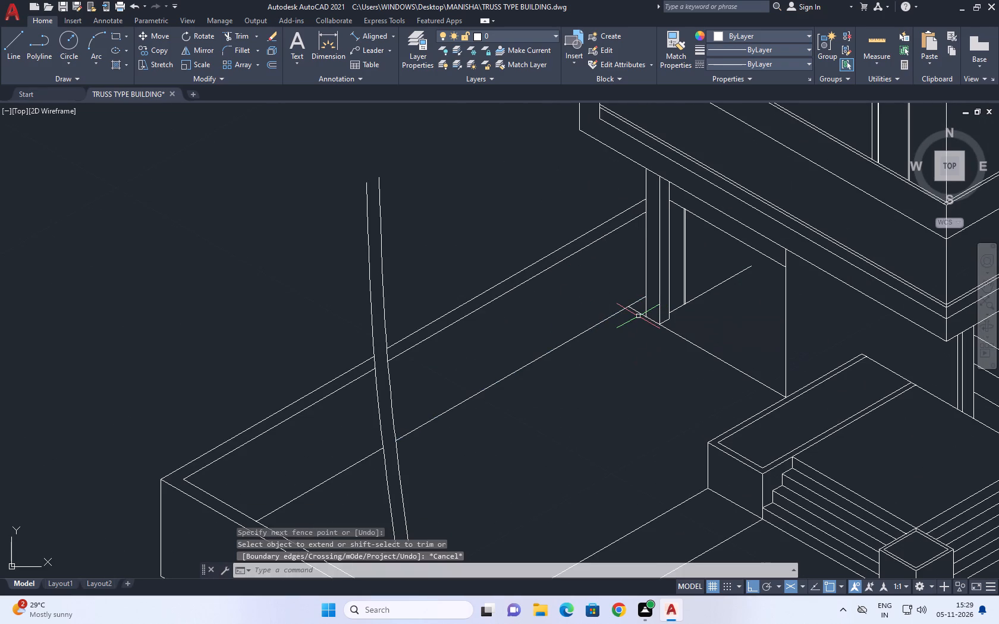
Draw a line from the corner column's base parallel to the side boundary wall's ground line, past the front wall's top lines.
{"action": "key", "text": "l"}
{"action": "key", "text": "space"}
{"action": "middle_click_drag", "start_coordinate": [639, 332], "coordinate": [671, 256]}
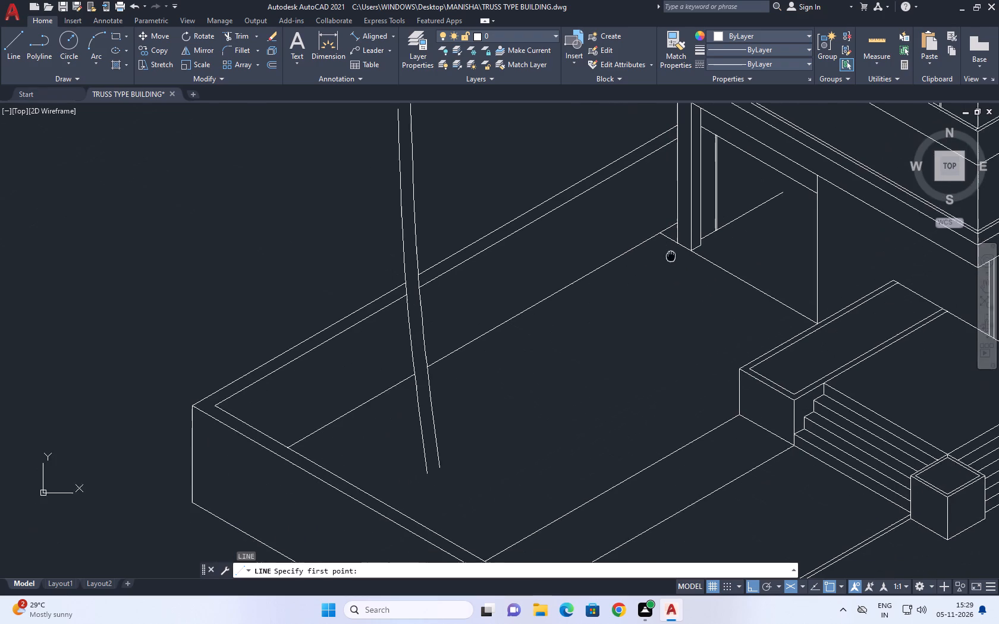
{"action": "left_click", "coordinate": [676, 242]}
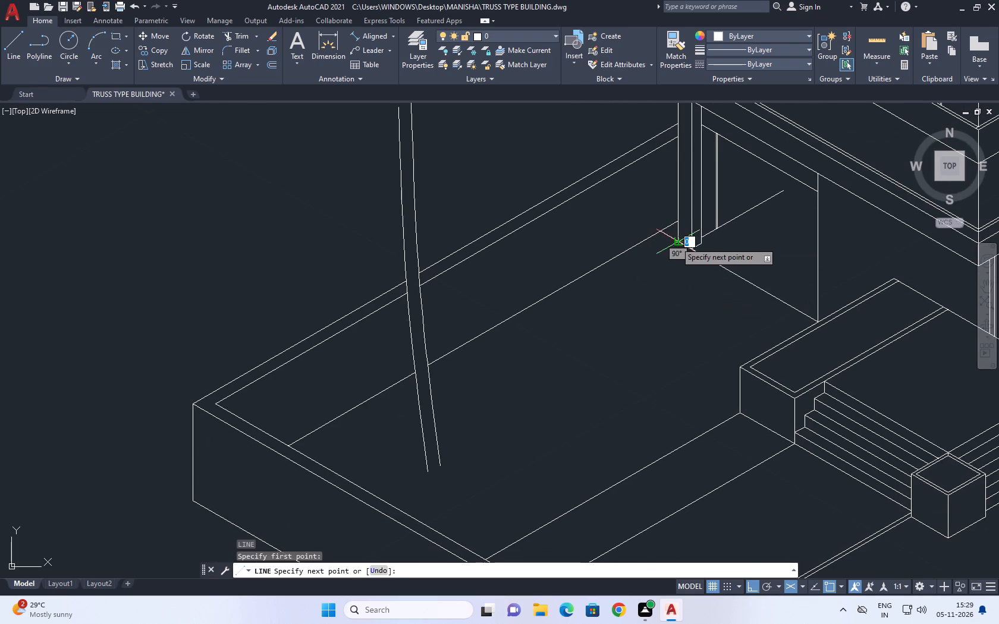
{"action": "scroll", "coordinate": [673, 241], "scroll_direction": "down", "scroll_amount": 2}
{"action": "scroll", "coordinate": [573, 311], "scroll_direction": "up", "scroll_amount": 2}
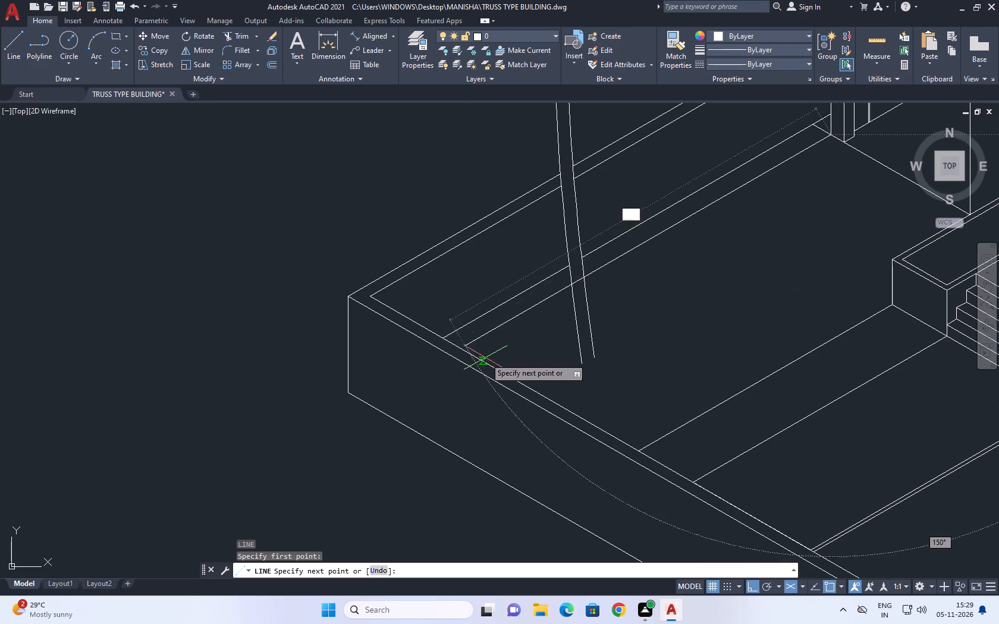
{"action": "left_click", "coordinate": [444, 368]}
{"action": "key", "text": "Escape"}
{"action": "middle_click_drag", "start_coordinate": [460, 357], "coordinate": [471, 284]}
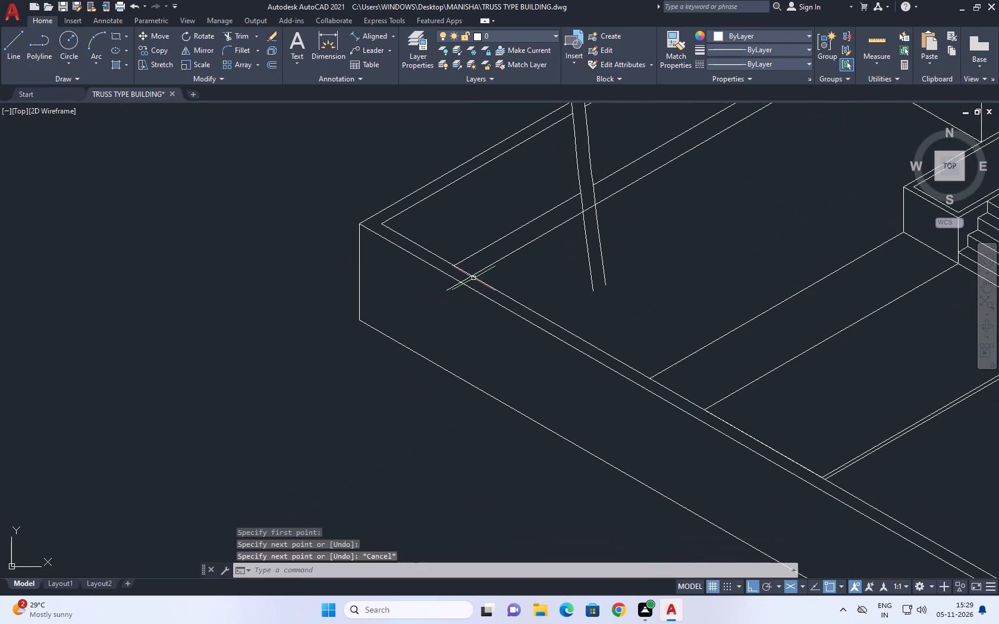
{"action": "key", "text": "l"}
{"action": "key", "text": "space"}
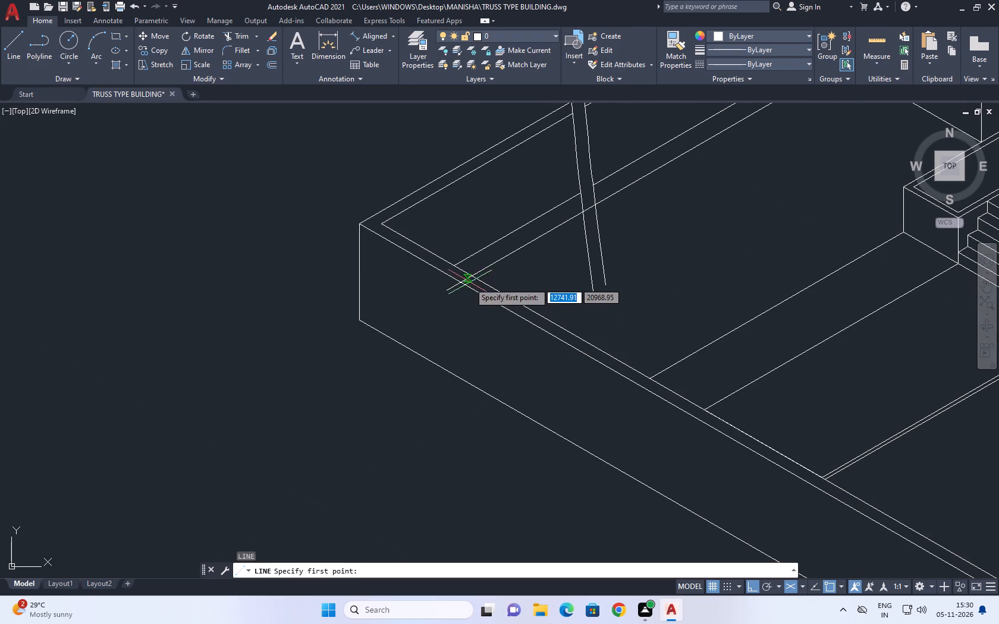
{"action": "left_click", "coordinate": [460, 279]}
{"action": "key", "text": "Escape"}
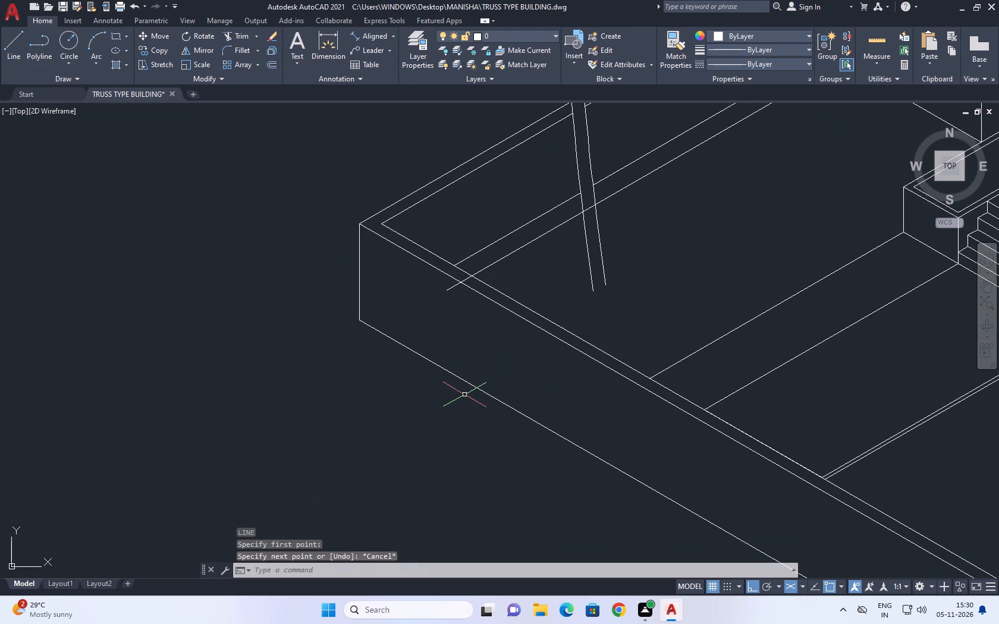
Draw a vertical line down from the new line's crossing with the front wall's outer top line, past the wall's ground line.
{"action": "type", "text": "L"}
{"action": "key", "text": "space"}
{"action": "scroll", "coordinate": [469, 312], "scroll_direction": "up", "scroll_amount": 1}
{"action": "left_click", "coordinate": [458, 264]}
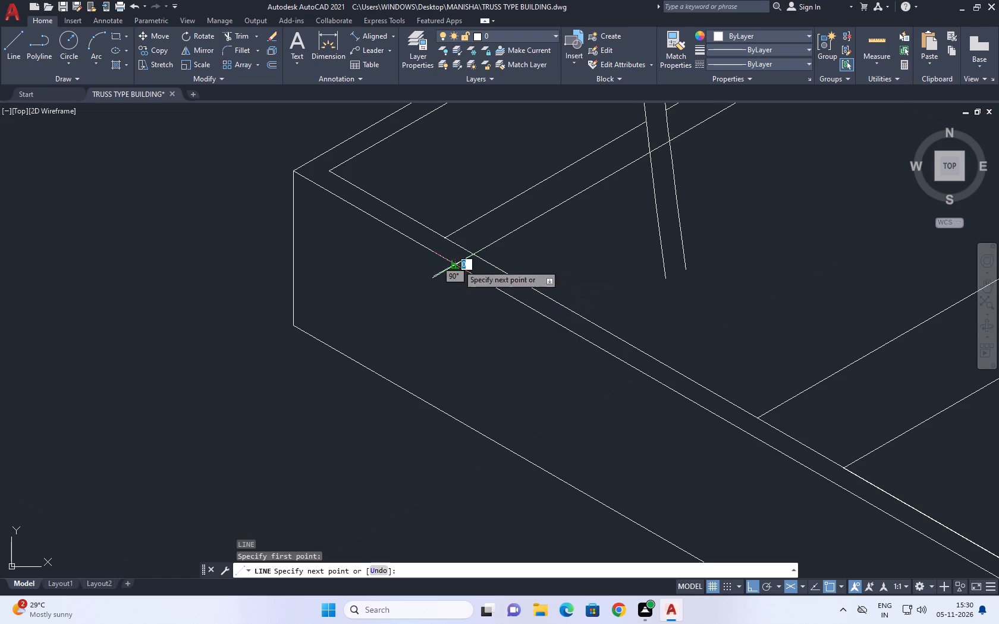
{"action": "key", "text": "F5"}
{"action": "left_click", "coordinate": [442, 473]}
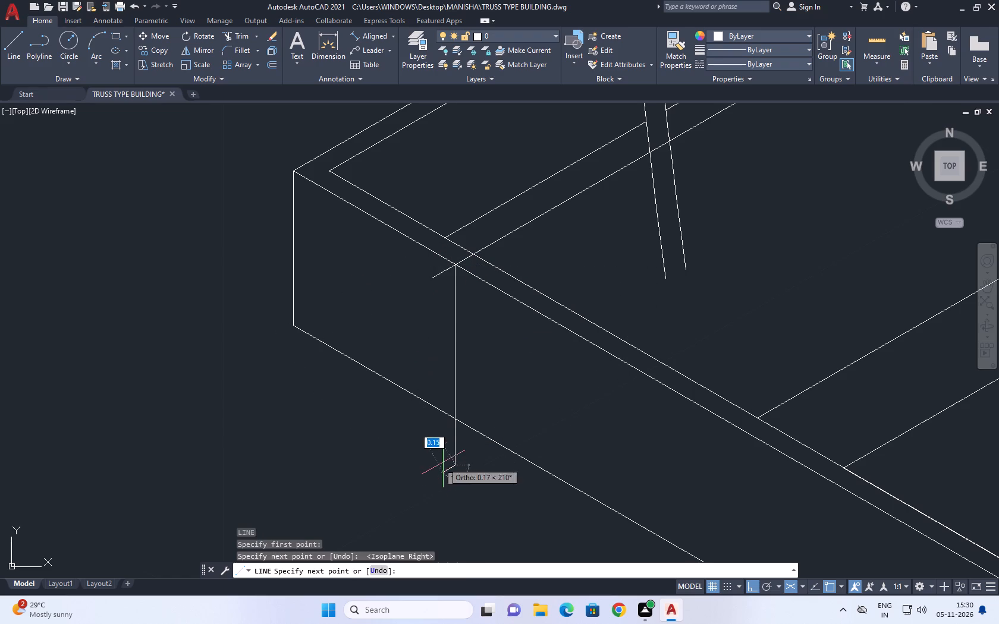
{"action": "key", "text": "space"}
Trim the parallel line's overrun beyond the front wall's outer top line and the vertical's overrun below the ground line.
{"action": "type", "text": "TR"}
{"action": "key", "text": "space"}
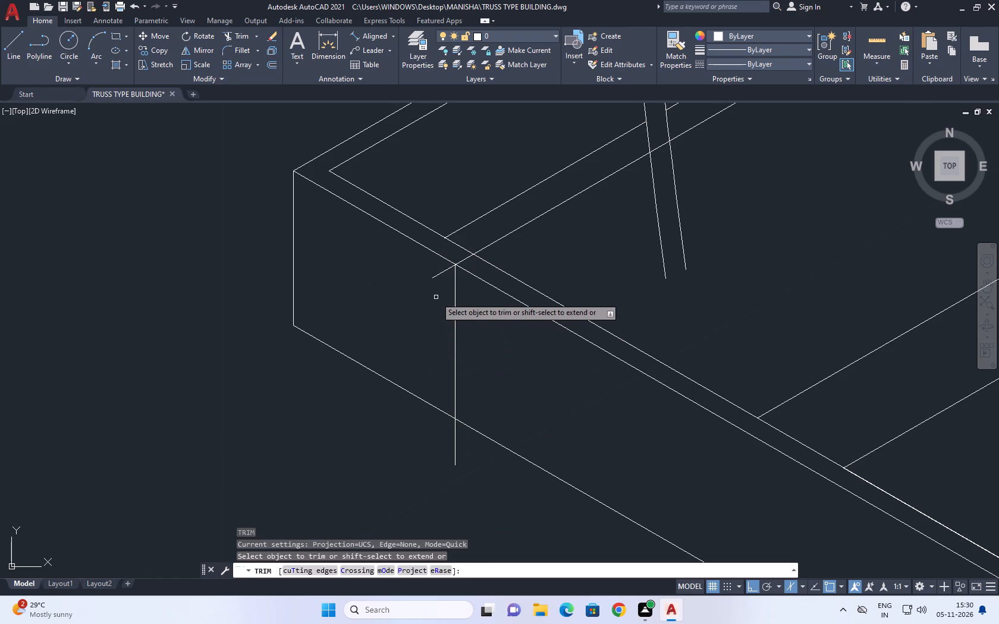
{"action": "left_click", "coordinate": [442, 273]}
{"action": "left_click_drag", "start_coordinate": [468, 461], "coordinate": [465, 452]}
{"action": "left_click", "coordinate": [442, 431]}
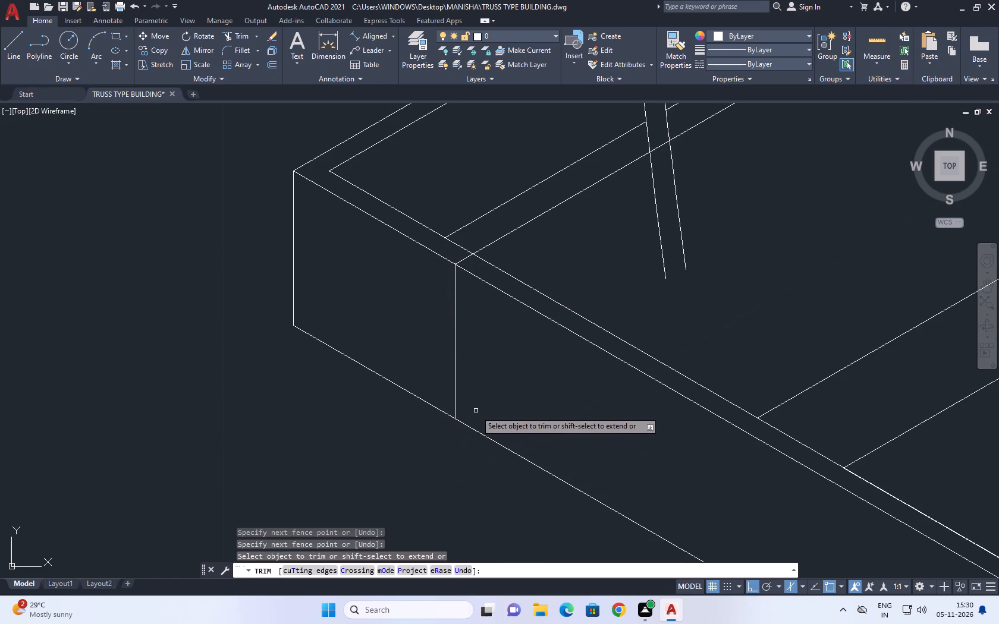
{"action": "key", "text": "Escape"}
Draw the wall end's second vertical about 2.12 units down from the inner top line crossing, and a 30° base line from the first vertical's foot.
{"action": "key", "text": "l"}
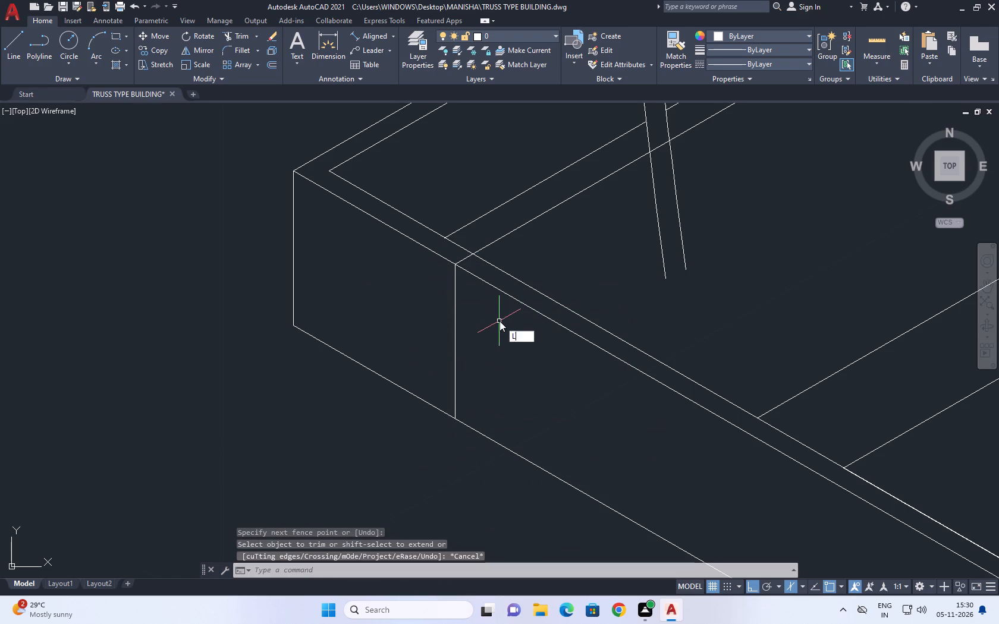
{"action": "key", "text": "space"}
{"action": "left_click", "coordinate": [473, 254]}
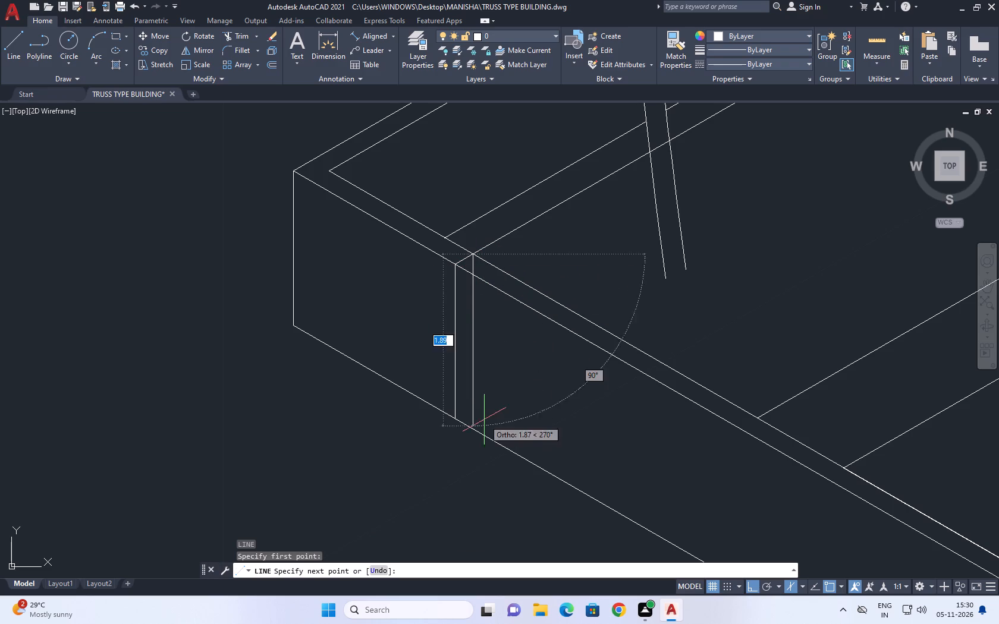
{"action": "left_click", "coordinate": [472, 448]}
{"action": "key", "text": "Escape"}
{"action": "key", "text": "l"}
{"action": "key", "text": "space"}
{"action": "left_click", "coordinate": [454, 420]}
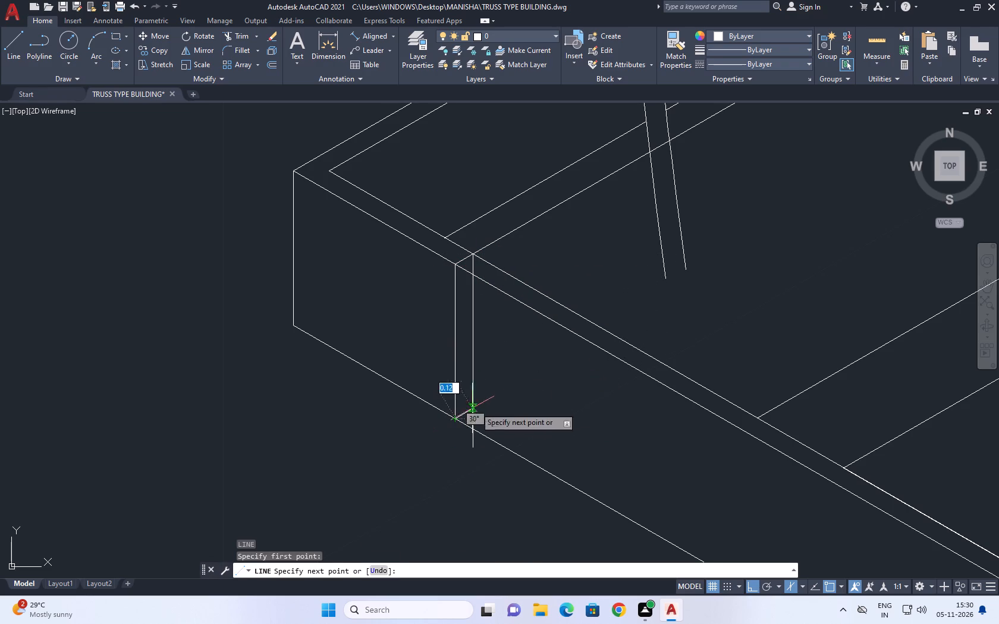
{"action": "left_click", "coordinate": [511, 398]}
{"action": "key", "text": "Escape"}
Trim the overruns of the base line and the second vertical so they meet at the wall end's lower corner.
{"action": "type", "text": "TR"}
{"action": "key", "text": "space"}
{"action": "left_click", "coordinate": [495, 398]}
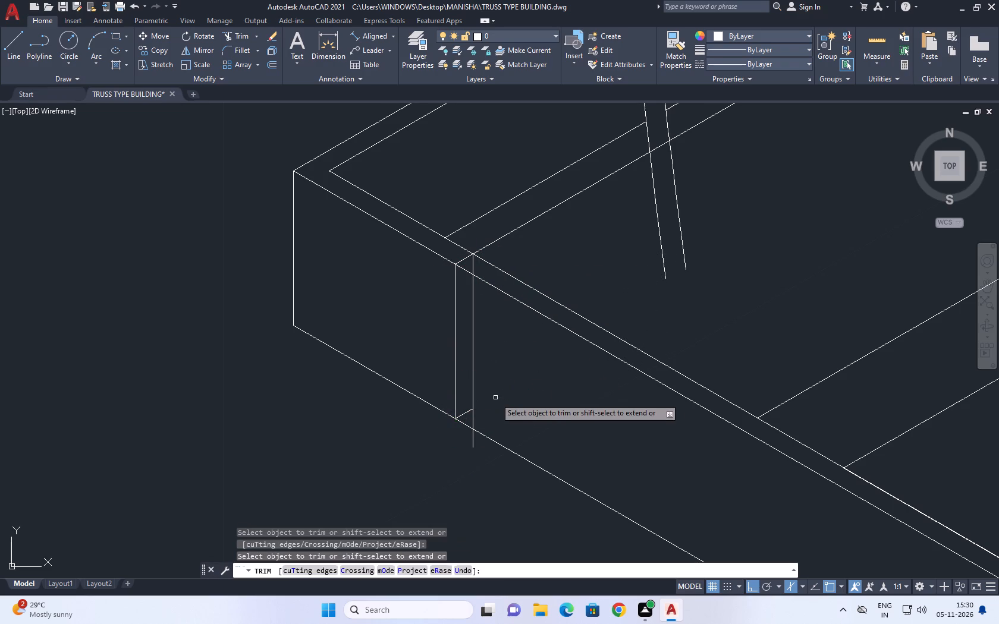
{"action": "left_click", "coordinate": [476, 440]}
{"action": "left_click", "coordinate": [463, 441]}
{"action": "left_click", "coordinate": [474, 418]}
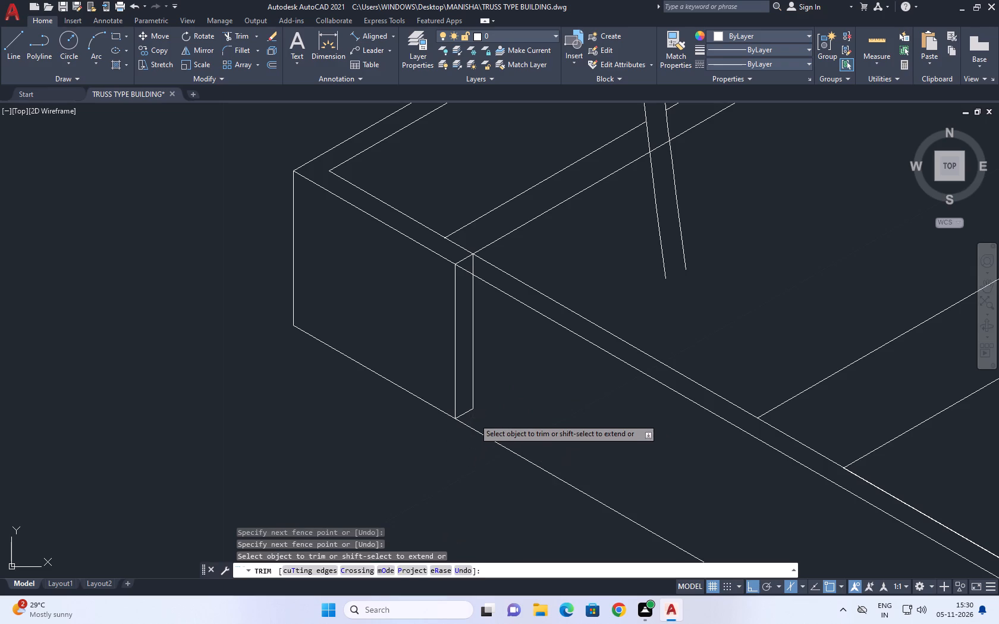
{"action": "key", "text": "Escape"}
Extend the pair of close parallel lines running from the step's pillar to the front boundary wall's outer top line.
{"action": "scroll", "coordinate": [492, 412], "scroll_direction": "down", "scroll_amount": 1}
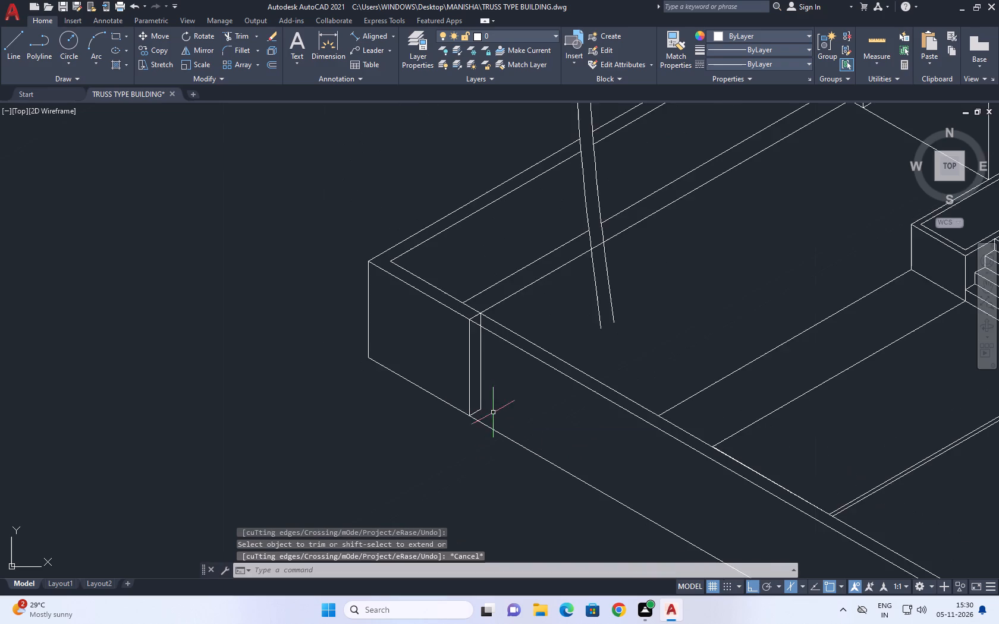
{"action": "middle_click_drag", "start_coordinate": [522, 421], "coordinate": [514, 399]}
{"action": "scroll", "coordinate": [510, 399], "scroll_direction": "down", "scroll_amount": 1}
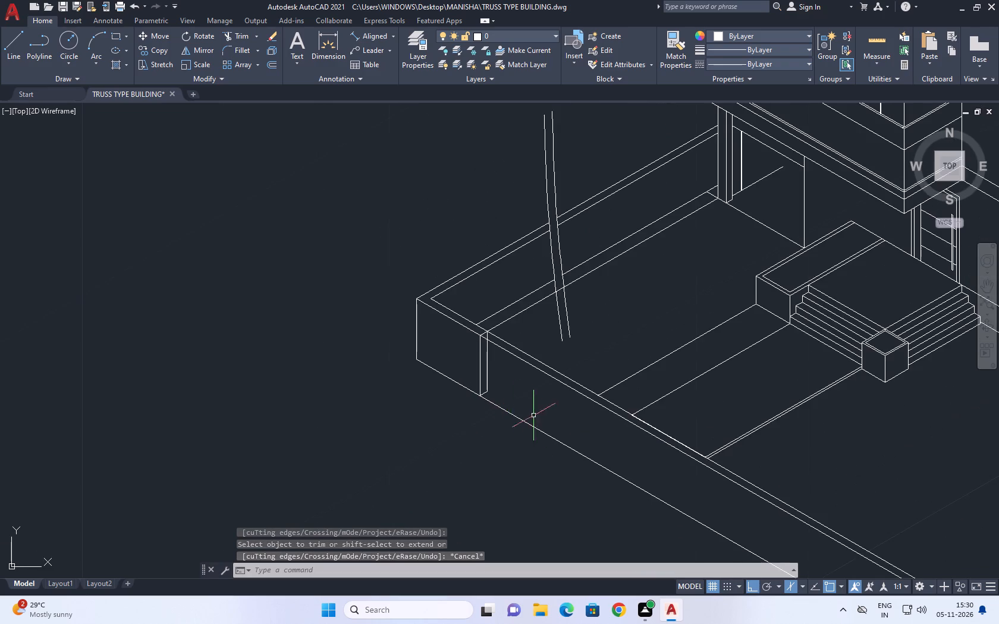
{"action": "middle_click_drag", "start_coordinate": [573, 424], "coordinate": [491, 324]}
{"action": "scroll", "coordinate": [512, 339], "scroll_direction": "down", "scroll_amount": 2}
{"action": "middle_click_drag", "start_coordinate": [548, 376], "coordinate": [560, 397]}
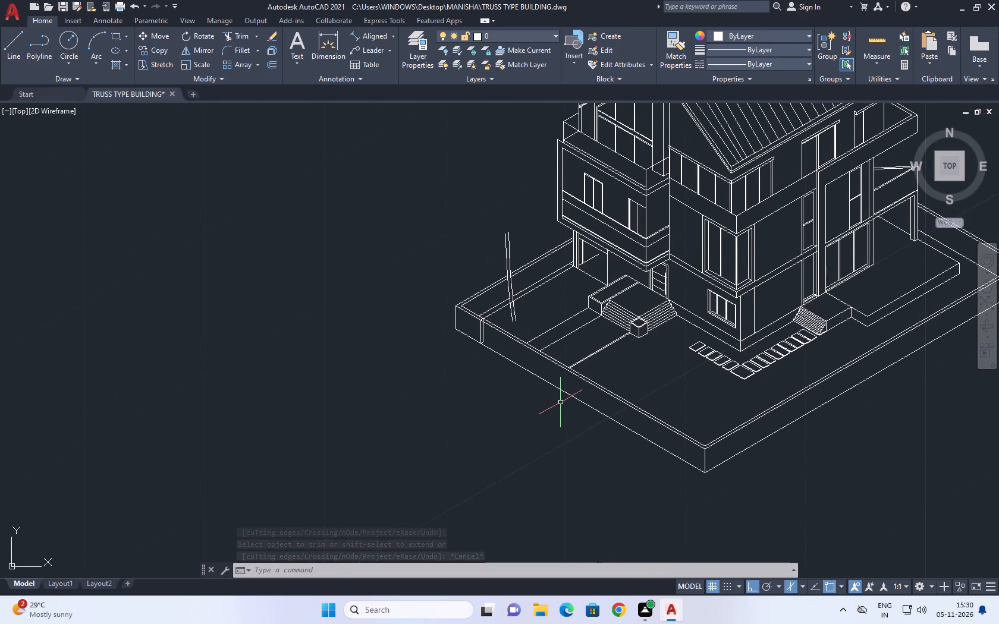
{"action": "type", "text": "EX"}
{"action": "key", "text": "space"}
{"action": "scroll", "coordinate": [578, 359], "scroll_direction": "up", "scroll_amount": 2}
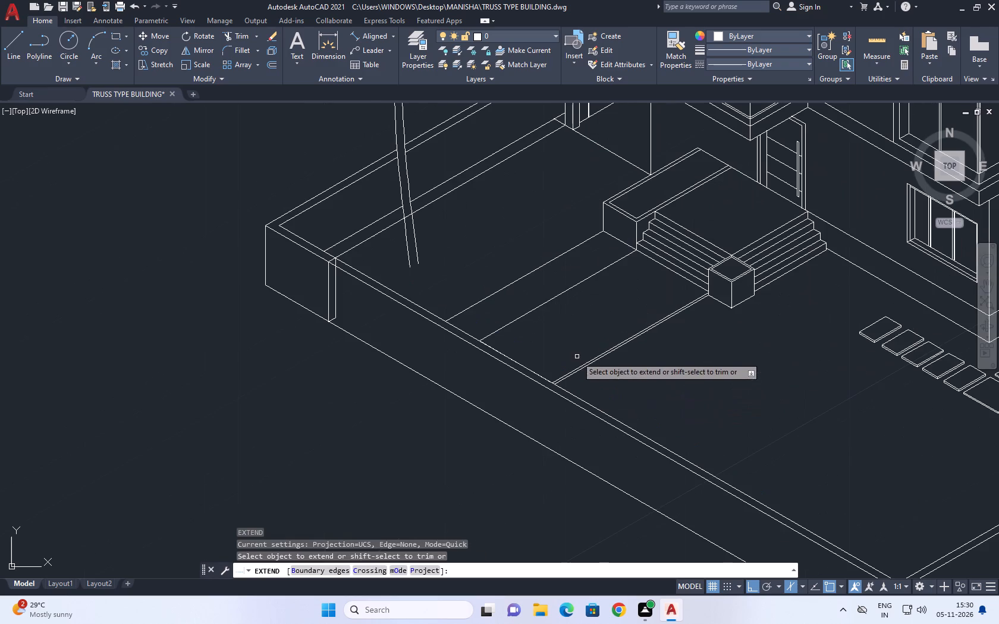
{"action": "left_click", "coordinate": [575, 355]}
{"action": "left_click", "coordinate": [604, 376]}
{"action": "key", "text": "Escape"}
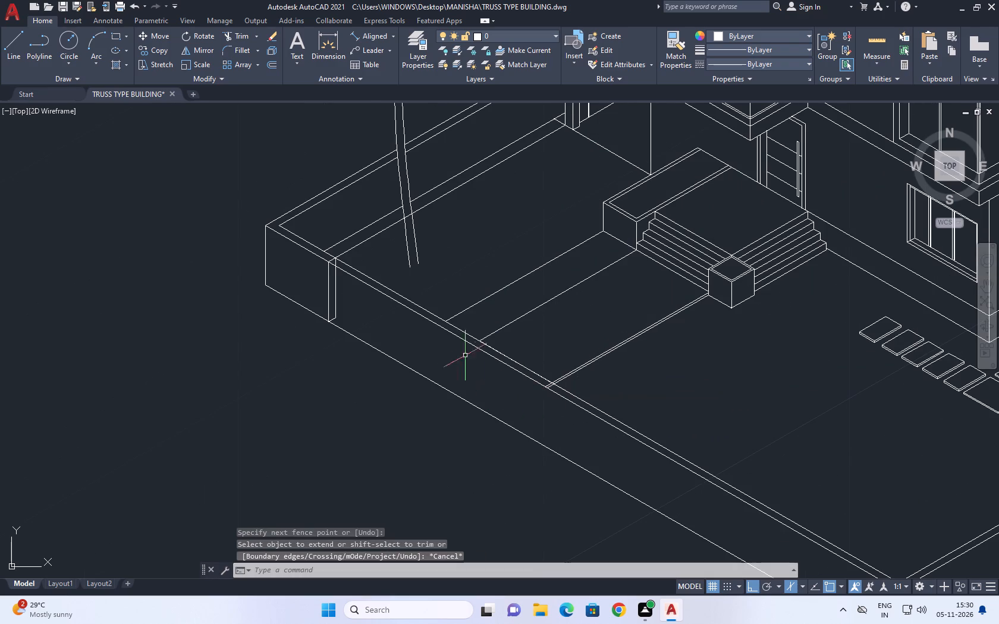
Extend the two parallel lines running from the raised block beside the steps to the front boundary wall's outer top line.
{"action": "middle_click_drag", "start_coordinate": [457, 343], "coordinate": [475, 356]}
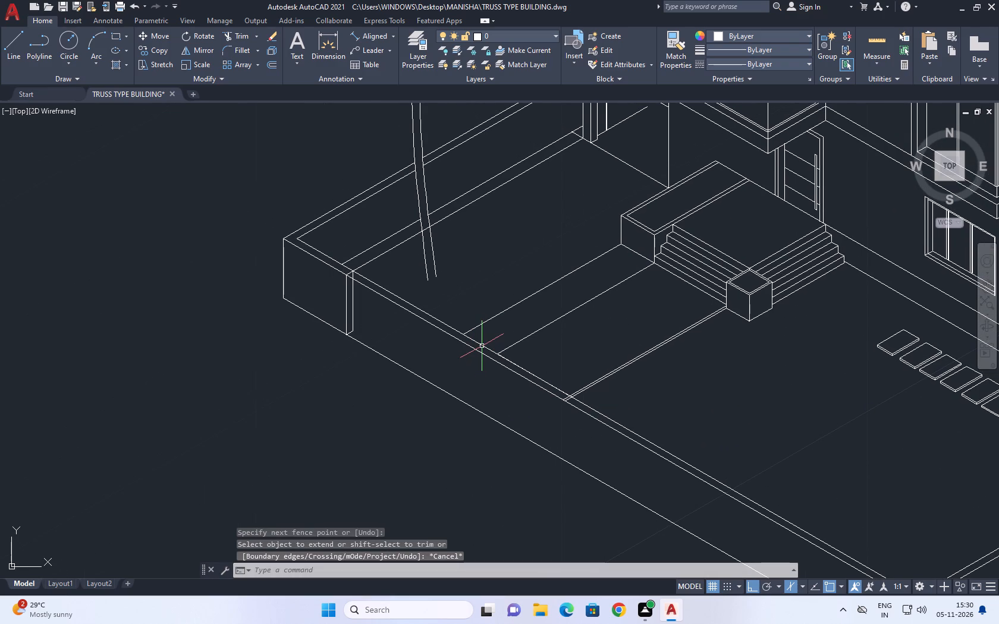
{"action": "type", "text": "EX"}
{"action": "key", "text": "space"}
{"action": "left_click", "coordinate": [472, 303]}
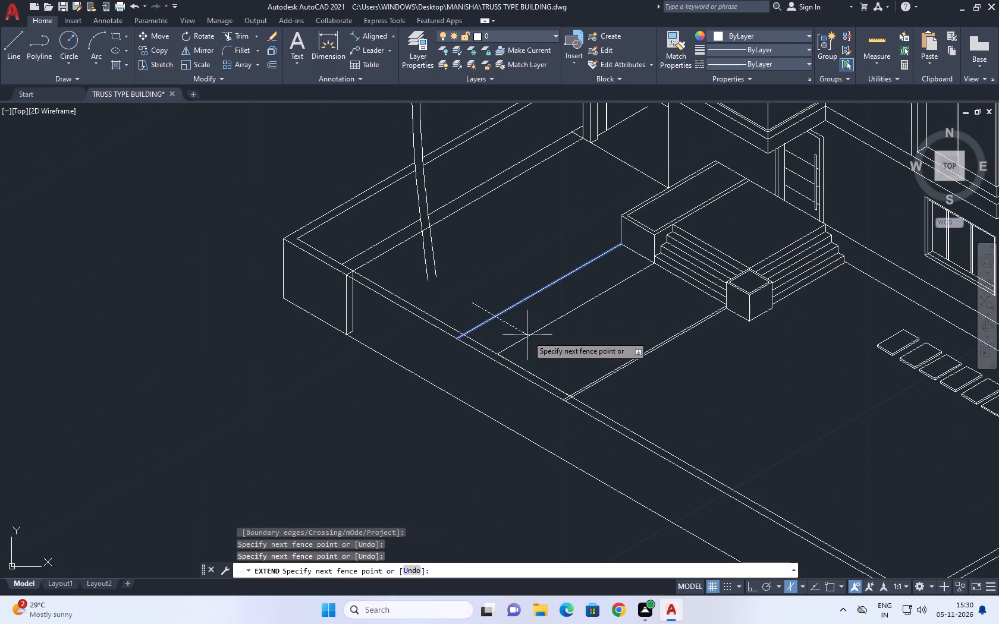
{"action": "left_click", "coordinate": [536, 348]}
{"action": "key", "text": "Escape"}
Trim the front wall's top lines between the new wall end and the first line from the raised block, including the short leftover between the end verticals.
{"action": "key", "text": "t"}
{"action": "key", "text": "r"}
{"action": "key", "text": "space"}
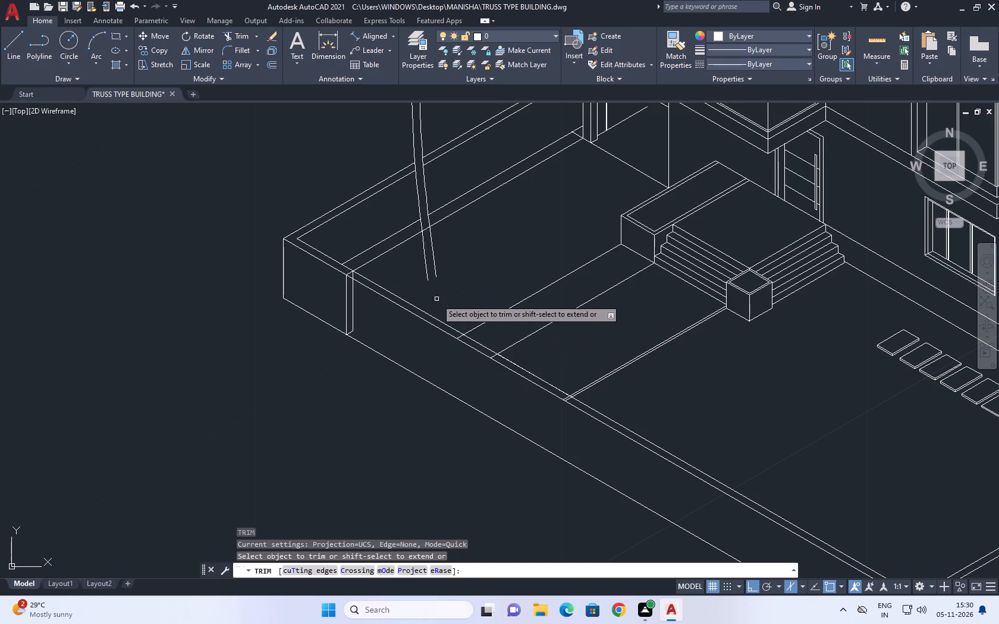
{"action": "left_click", "coordinate": [426, 295]}
{"action": "left_click", "coordinate": [394, 313]}
{"action": "scroll", "coordinate": [357, 276], "scroll_direction": "up", "scroll_amount": 1}
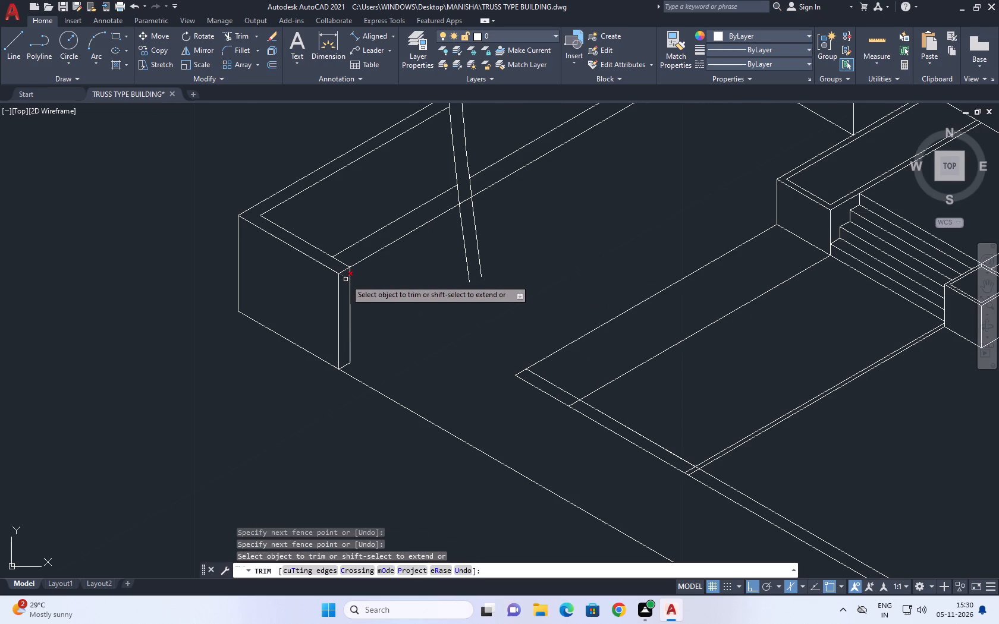
{"action": "left_click", "coordinate": [345, 279]}
{"action": "scroll", "coordinate": [376, 345], "scroll_direction": "down", "scroll_amount": 1}
{"action": "middle_click_drag", "start_coordinate": [392, 365], "coordinate": [410, 354]}
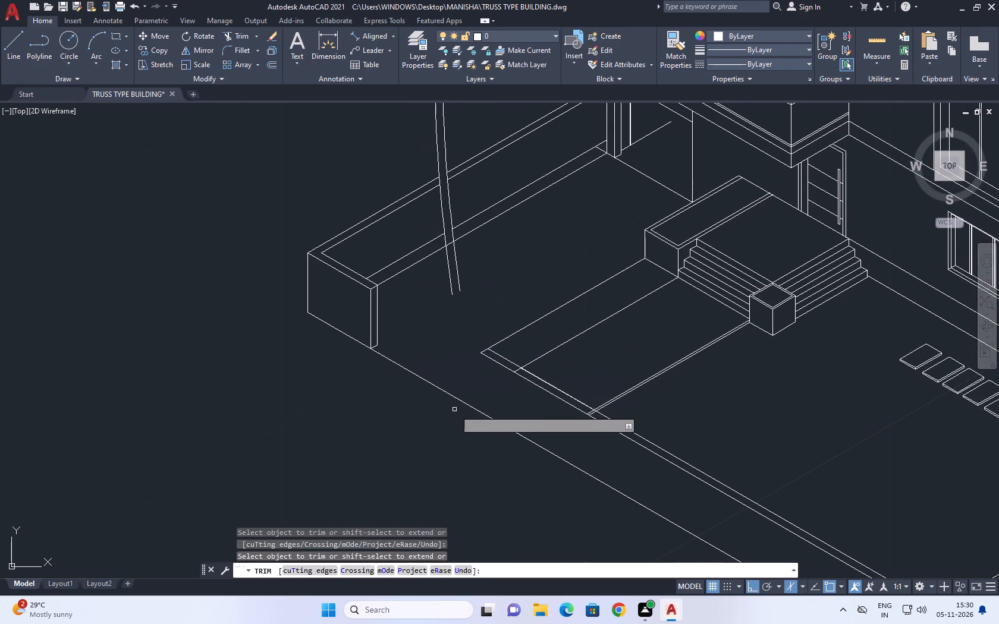
{"action": "middle_click_drag", "start_coordinate": [439, 393], "coordinate": [409, 282]}
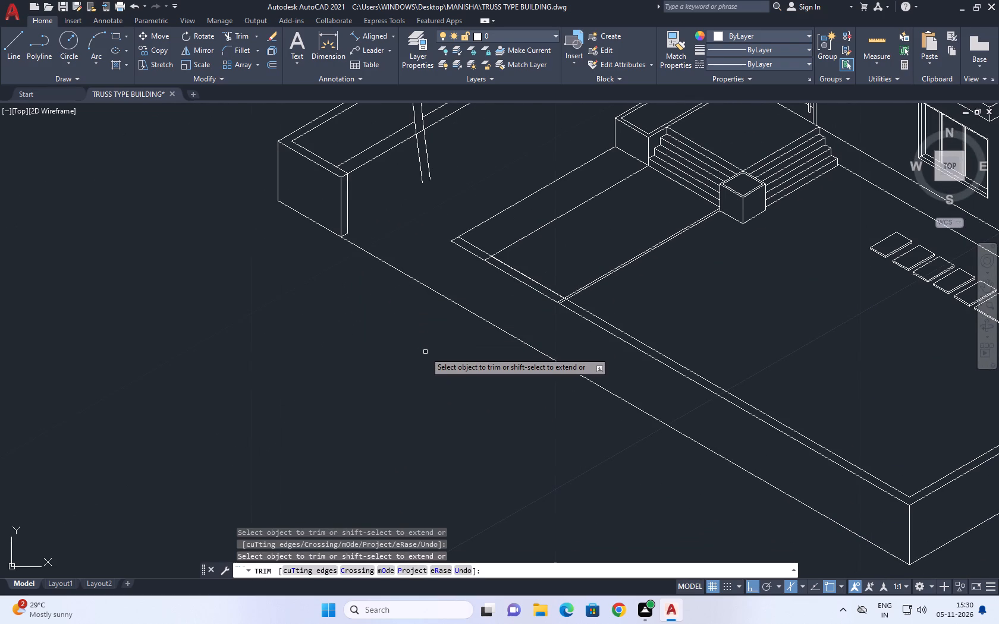
{"action": "middle_click_drag", "start_coordinate": [435, 307], "coordinate": [465, 390]}
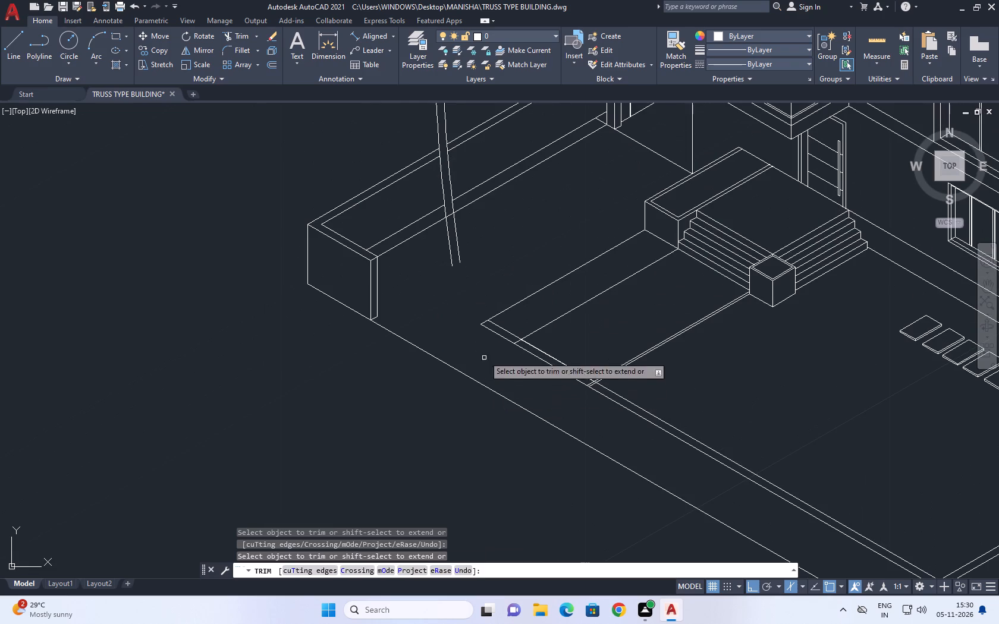
{"action": "key", "text": "Escape"}
Draw vertical lines down past the front wall's ground line from the outer ends of the two lines running from the raised block.
{"action": "middle_click_drag", "start_coordinate": [477, 333], "coordinate": [471, 316]}
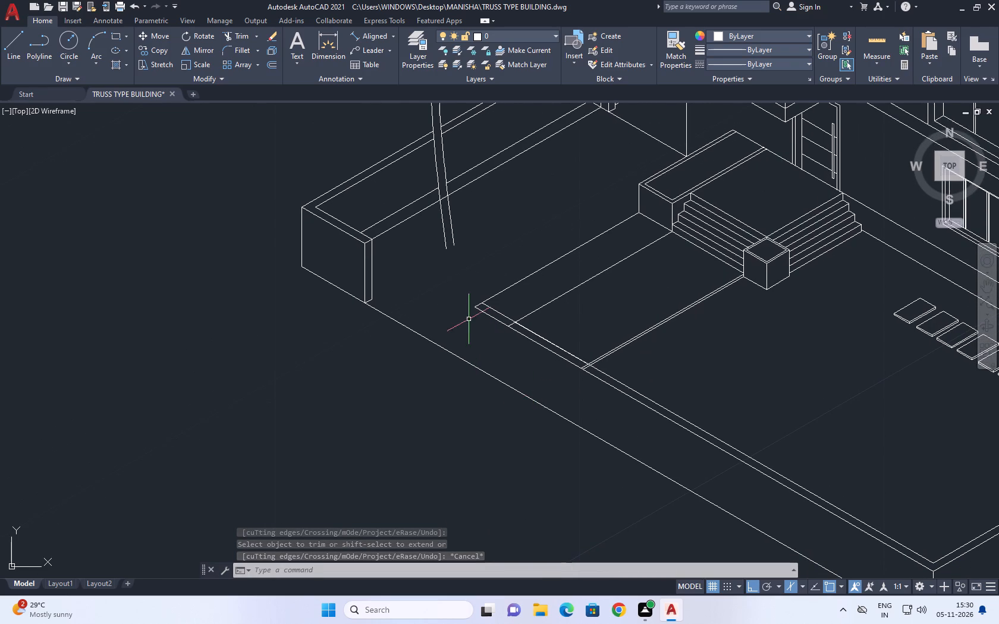
{"action": "middle_click_drag", "start_coordinate": [469, 319], "coordinate": [476, 345]}
{"action": "type", "text": "L"}
{"action": "key", "text": "space"}
{"action": "left_click", "coordinate": [481, 334]}
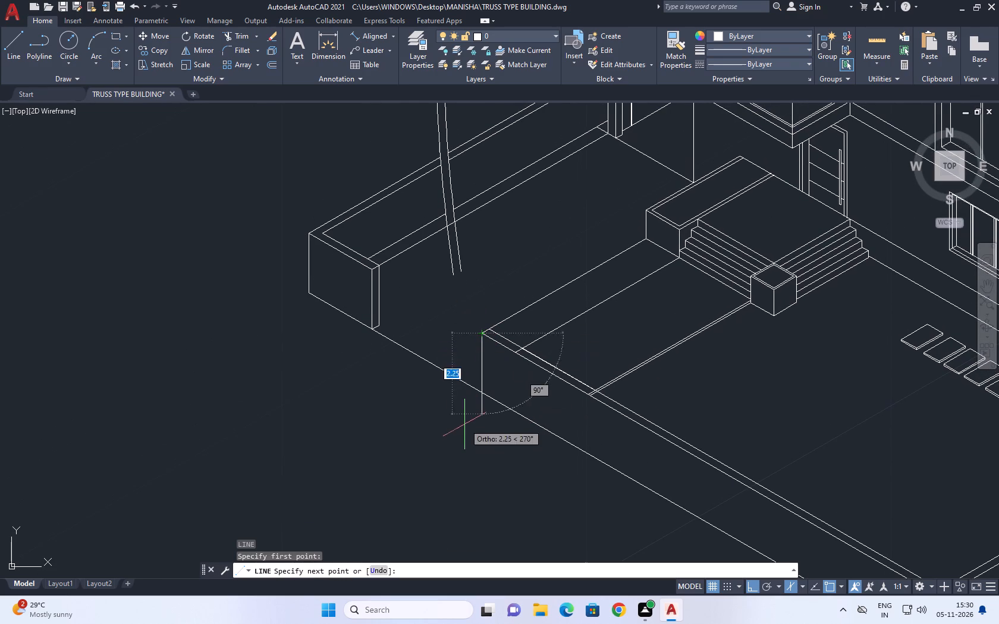
{"action": "left_click", "coordinate": [464, 428]}
{"action": "key", "text": "space"}
{"action": "key", "text": "space"}
{"action": "left_click", "coordinate": [517, 352]}
{"action": "left_click", "coordinate": [504, 452]}
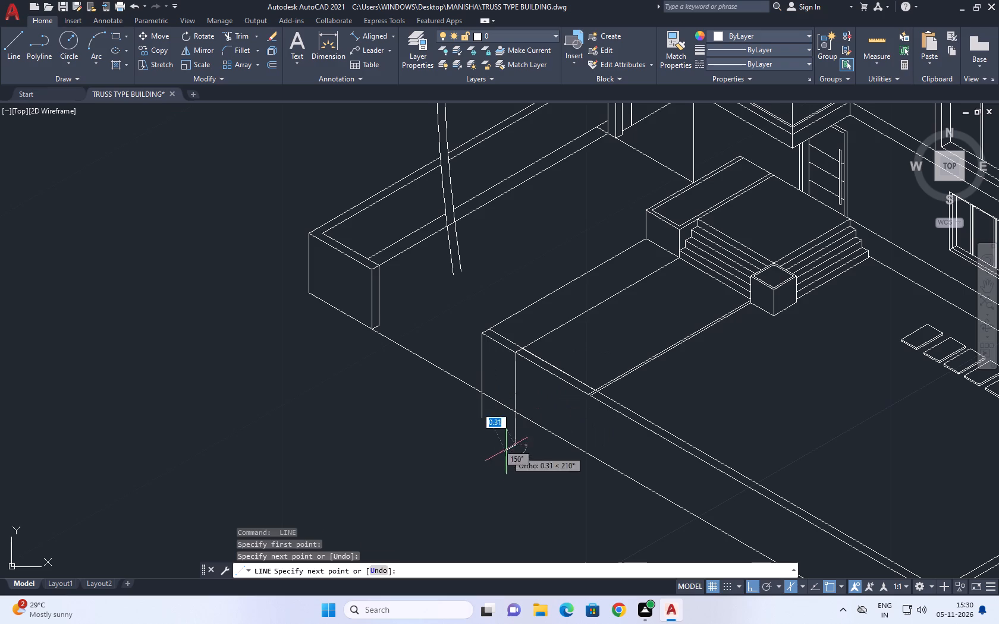
{"action": "key", "text": "Escape"}
Trim both new verticals where they overrun the front wall's ground line.
{"action": "type", "text": "TR"}
{"action": "key", "text": "space"}
{"action": "left_click", "coordinate": [522, 434]}
{"action": "left_click", "coordinate": [422, 394]}
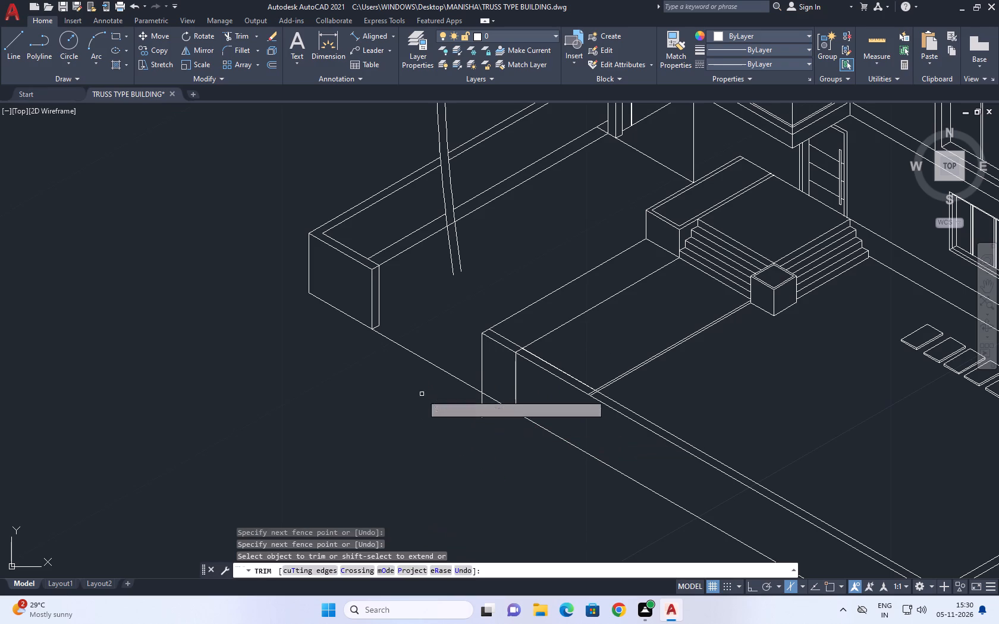
{"action": "left_click", "coordinate": [482, 414]}
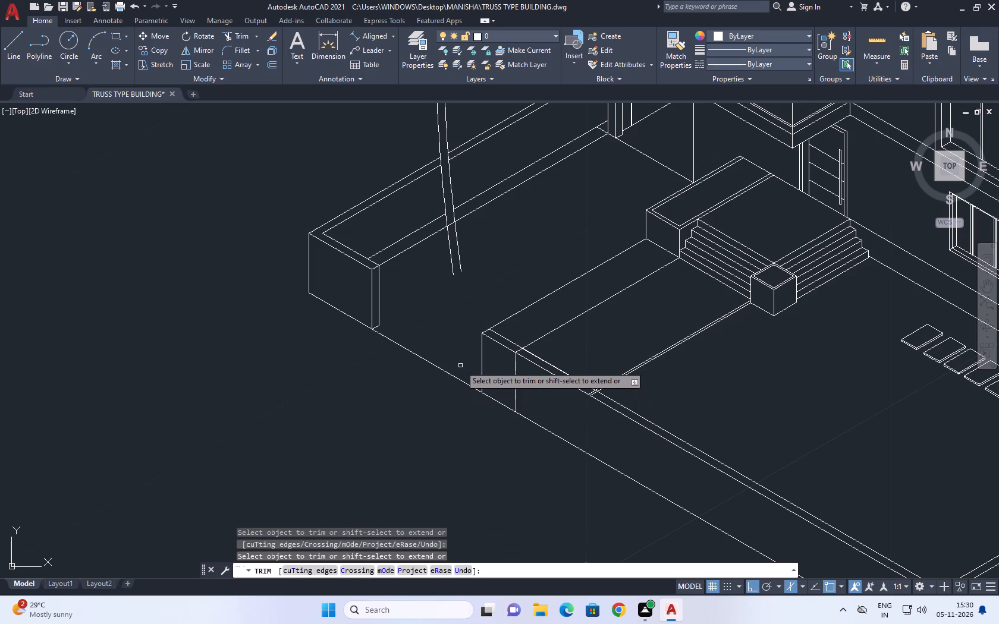
Trim the front wall's top lines between the second new vertical and the close parallel lines from the step's pillar.
{"action": "middle_click_drag", "start_coordinate": [499, 378], "coordinate": [453, 294]}
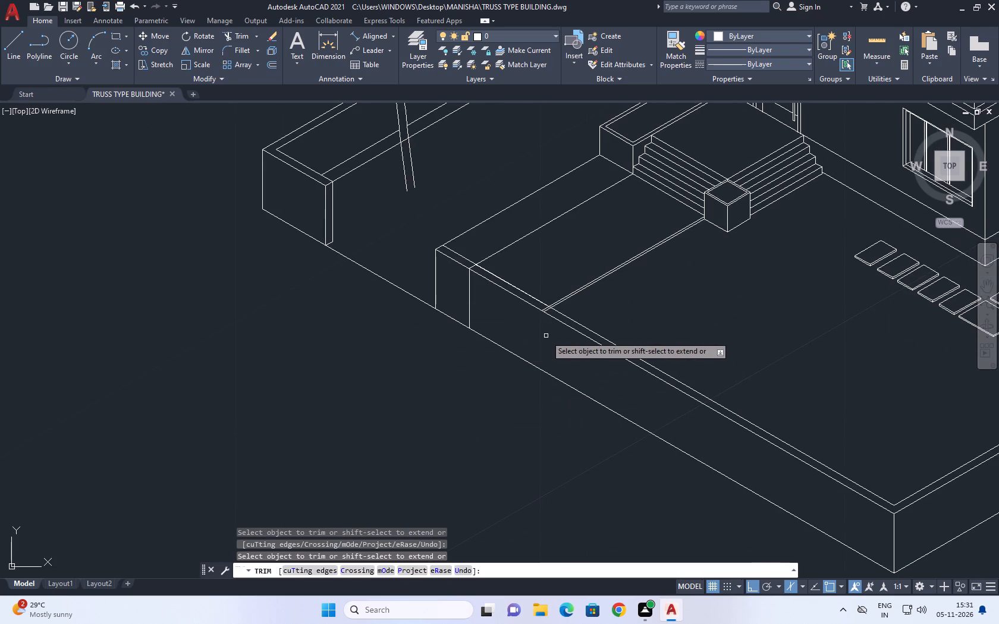
{"action": "middle_click_drag", "start_coordinate": [545, 333], "coordinate": [558, 379]}
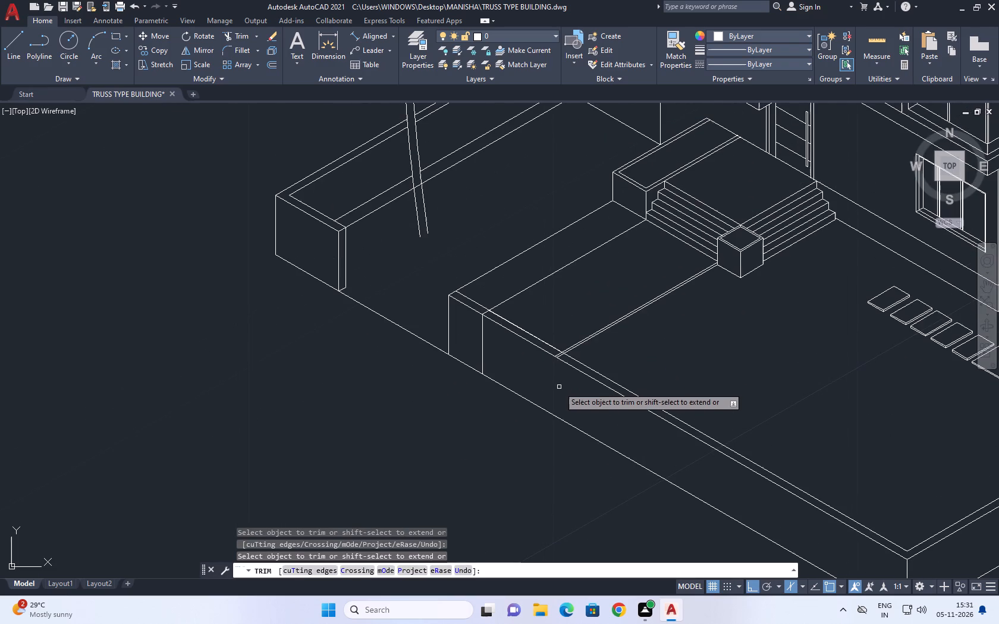
{"action": "left_click", "coordinate": [534, 330]}
{"action": "left_click", "coordinate": [518, 352]}
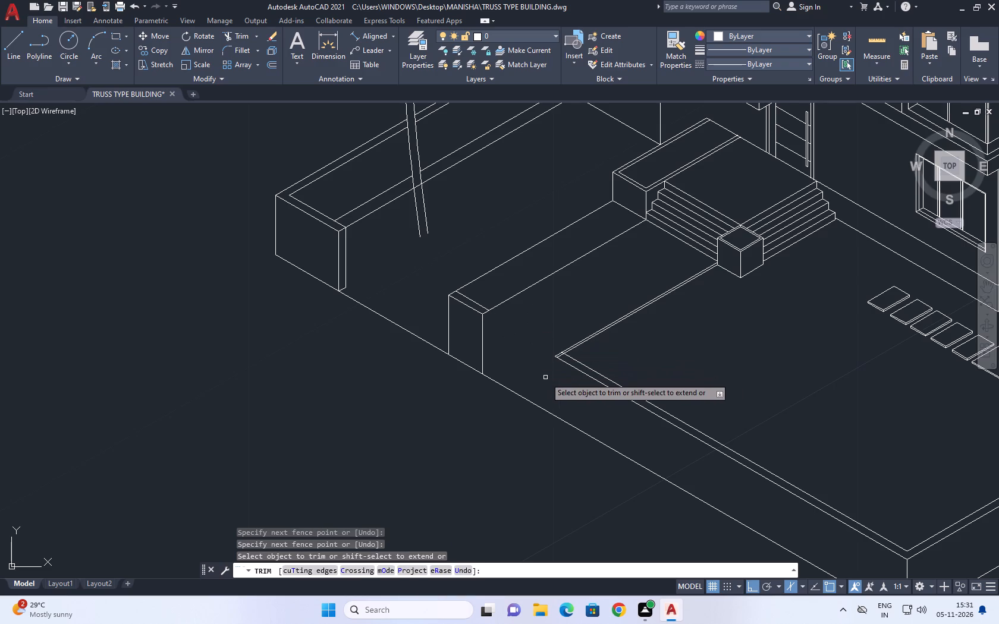
Trim the short stub at the corner where the parallel lines from the step's pillar meet the front wall's top.
{"action": "middle_click_drag", "start_coordinate": [545, 379], "coordinate": [560, 396]}
{"action": "scroll", "coordinate": [566, 383], "scroll_direction": "up", "scroll_amount": 2}
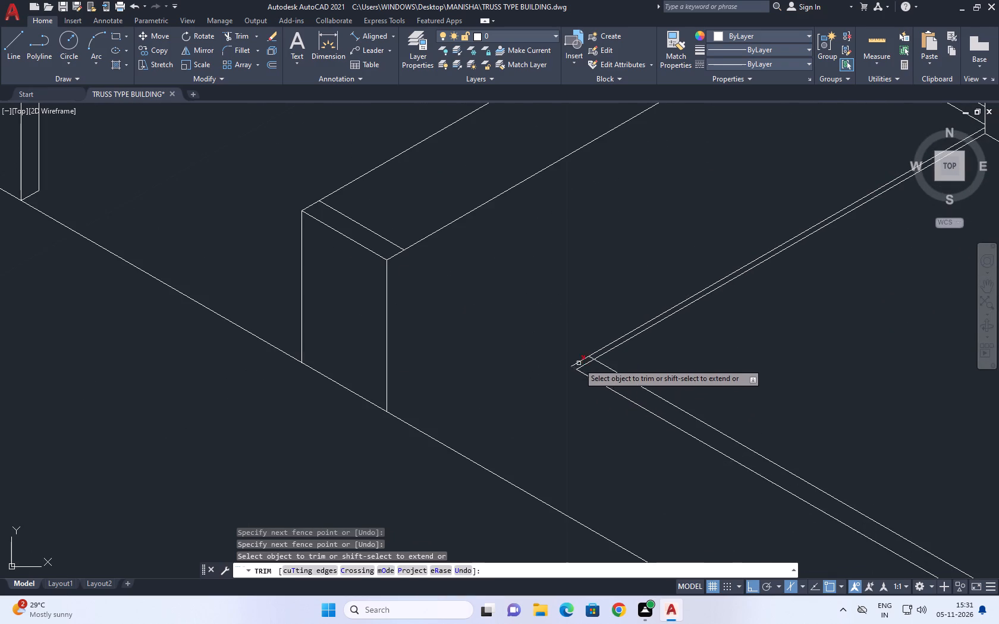
{"action": "left_click", "coordinate": [583, 364]}
{"action": "scroll", "coordinate": [602, 385], "scroll_direction": "down", "scroll_amount": 1}
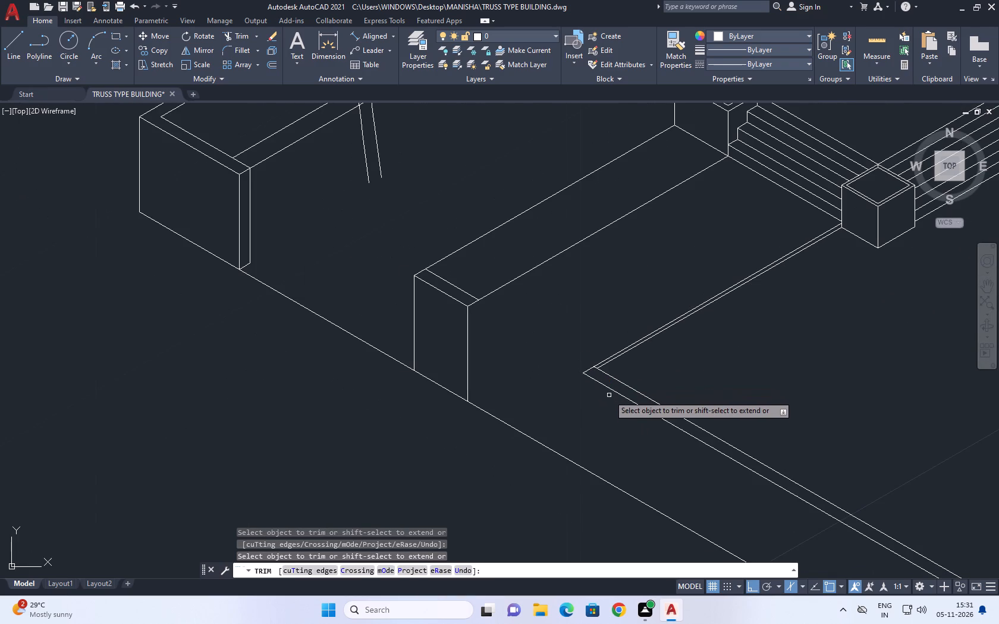
{"action": "key", "text": "Escape"}
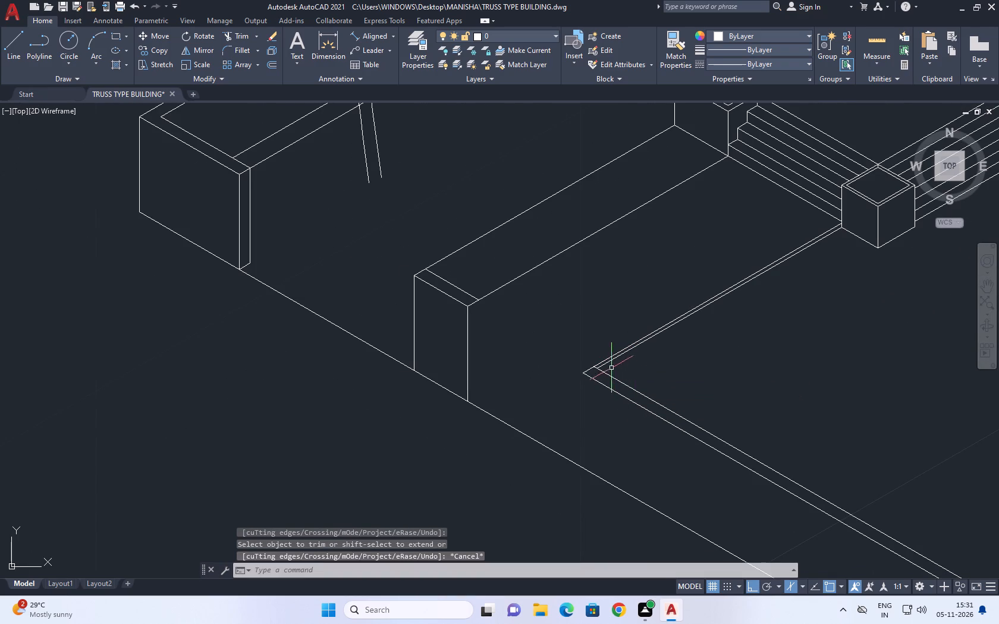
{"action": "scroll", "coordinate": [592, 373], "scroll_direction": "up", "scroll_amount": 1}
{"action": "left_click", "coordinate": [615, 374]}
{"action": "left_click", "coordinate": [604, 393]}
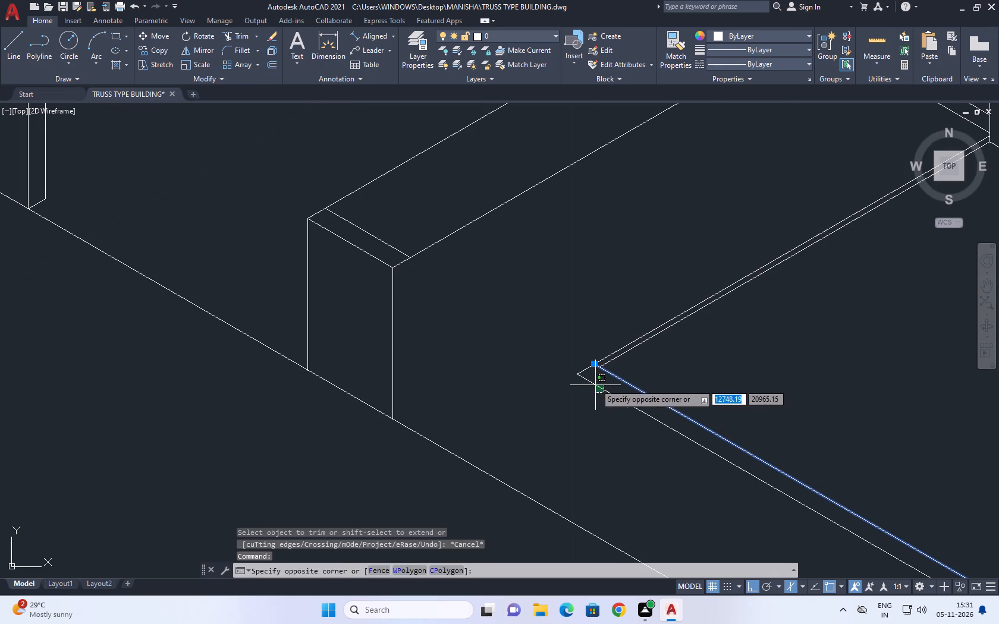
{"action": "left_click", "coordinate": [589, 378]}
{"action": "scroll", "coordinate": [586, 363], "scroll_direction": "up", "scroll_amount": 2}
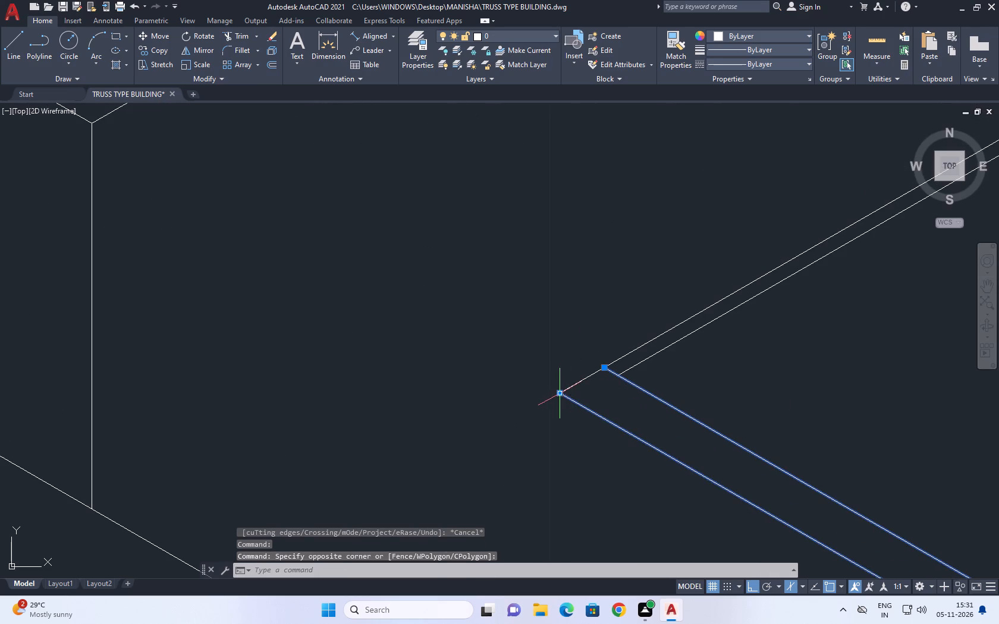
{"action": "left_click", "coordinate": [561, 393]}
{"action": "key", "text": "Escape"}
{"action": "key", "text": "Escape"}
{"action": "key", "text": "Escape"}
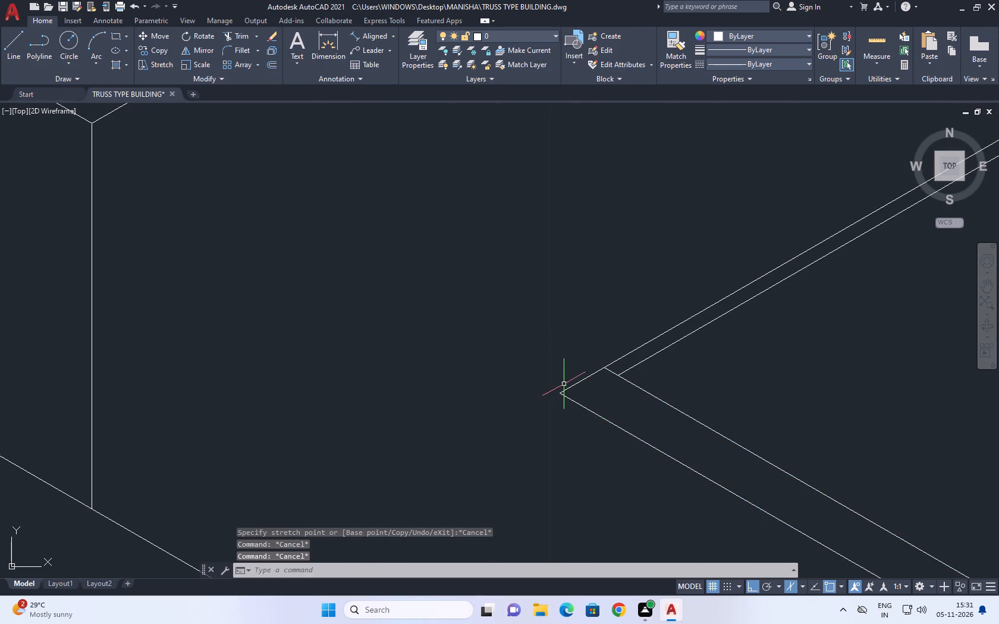
Draw a short 30° line just beyond the front wall's cut corner and extend both wall top lines past it.
{"action": "key", "text": "l"}
{"action": "key", "text": "space"}
{"action": "left_click", "coordinate": [522, 368]}
{"action": "left_click", "coordinate": [618, 293]}
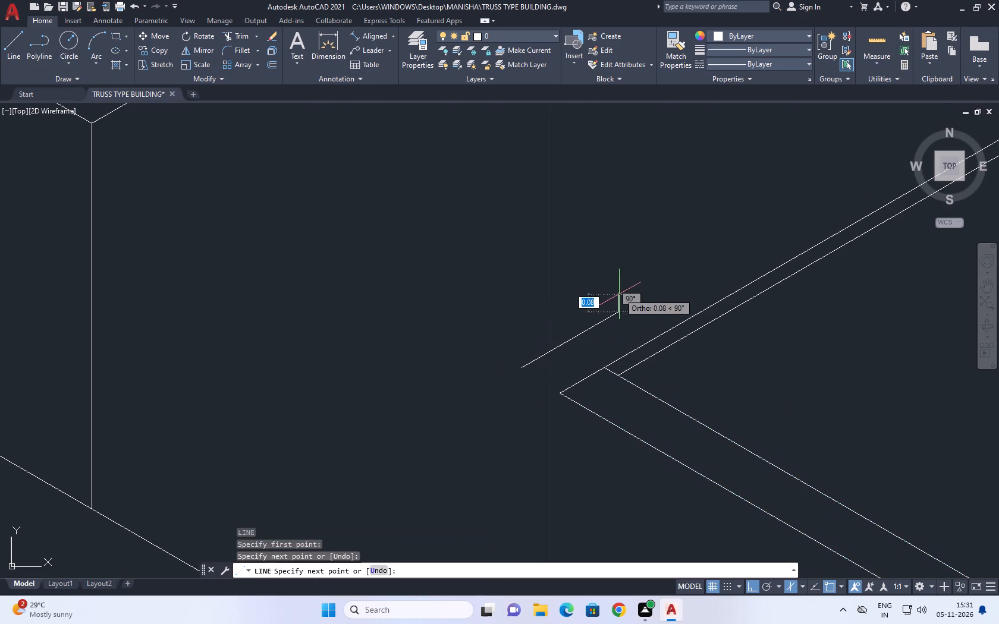
{"action": "key", "text": "Escape"}
{"action": "type", "text": "EX"}
{"action": "key", "text": "space"}
{"action": "left_click_drag", "start_coordinate": [691, 410], "coordinate": [692, 405]}
{"action": "left_click", "coordinate": [578, 451]}
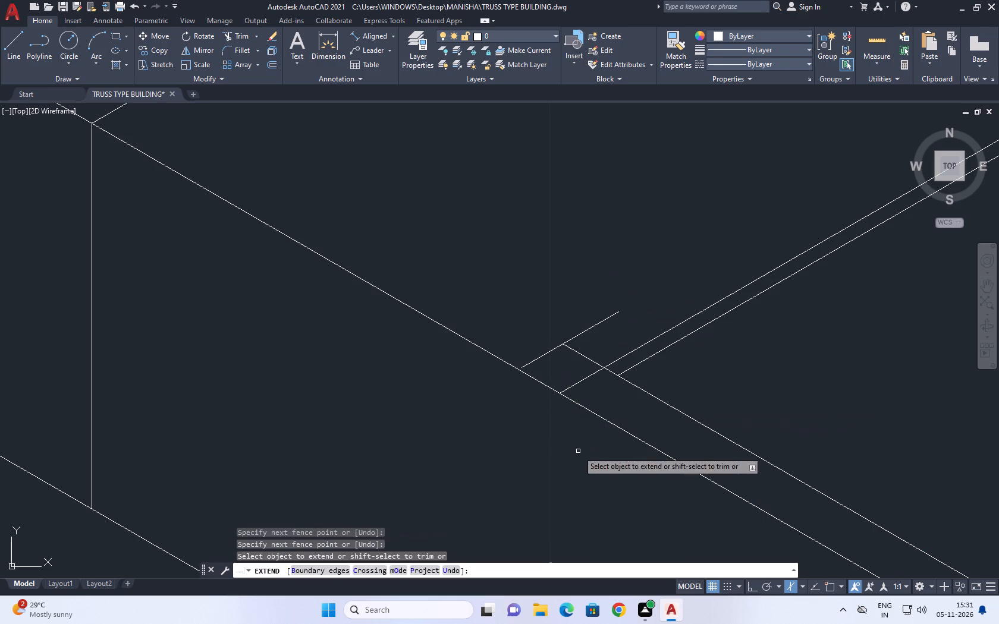
{"action": "key", "text": "Escape"}
Fillet the short 30° line with the front wall's outer top line at zero radius to close the corner.
{"action": "scroll", "coordinate": [566, 397], "scroll_direction": "down", "scroll_amount": 2}
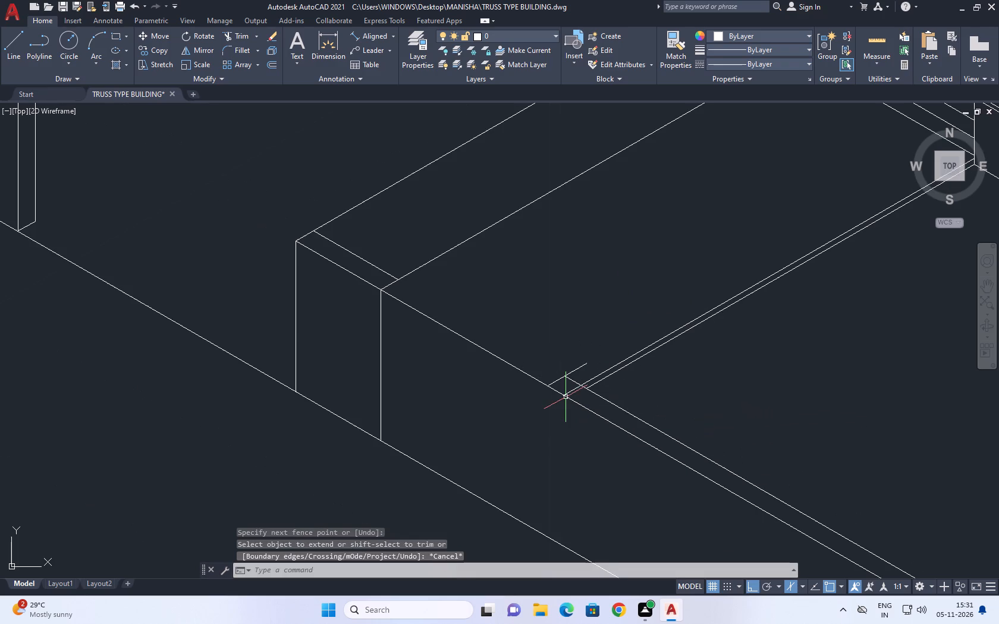
{"action": "type", "text": "F"}
{"action": "key", "text": "space"}
{"action": "left_click", "coordinate": [554, 382]}
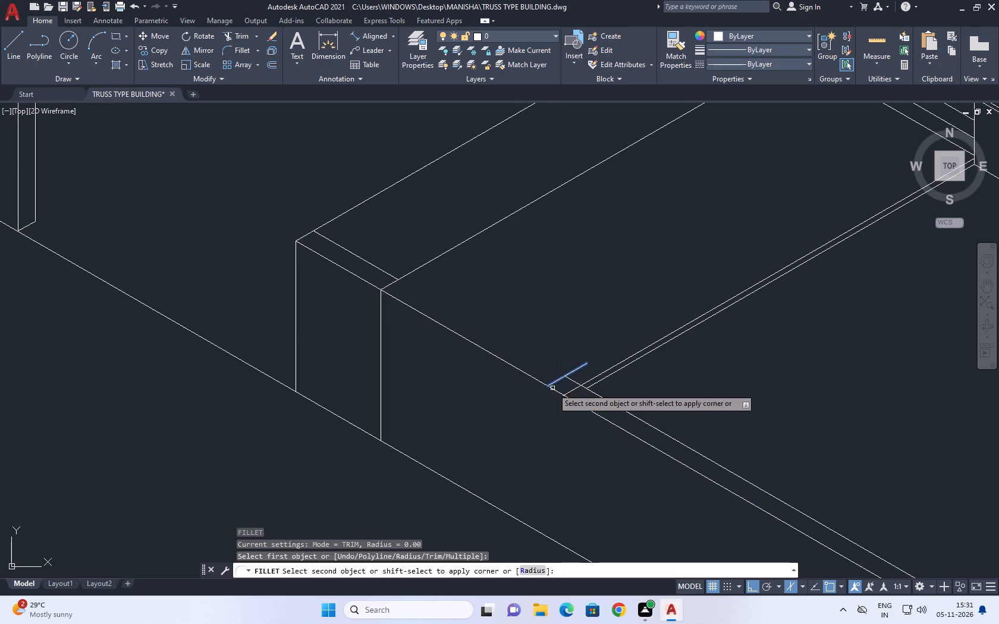
{"action": "left_click", "coordinate": [552, 388]}
Trim the short line's overrun beyond the inner top line and the pillar line's segment crossing the front wall's top.
{"action": "scroll", "coordinate": [576, 381], "scroll_direction": "up", "scroll_amount": 2}
{"action": "type", "text": "TR"}
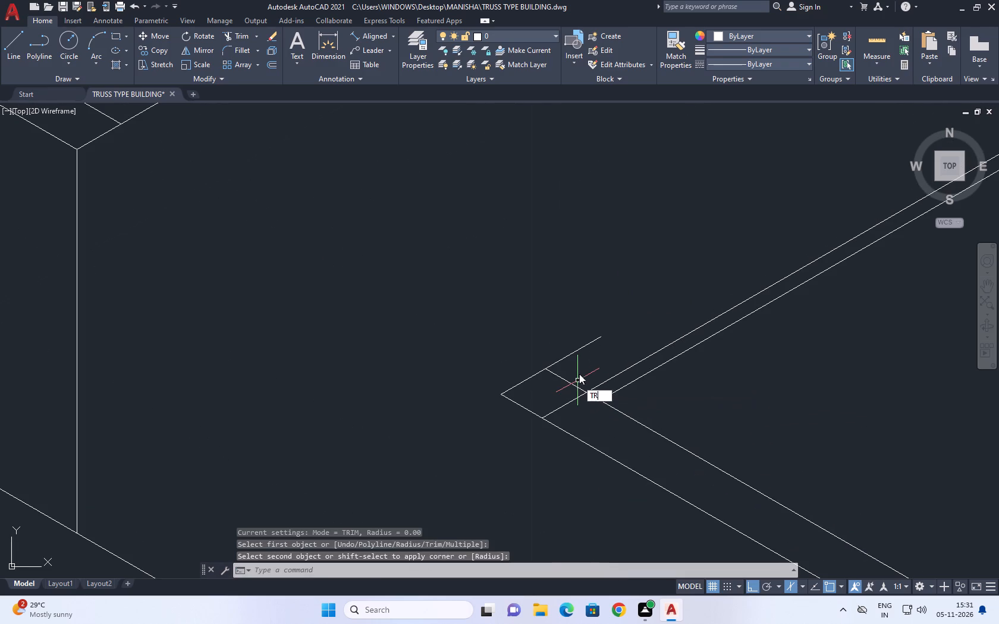
{"action": "key", "text": "space"}
{"action": "left_click", "coordinate": [583, 366]}
{"action": "left_click", "coordinate": [567, 327]}
{"action": "left_click", "coordinate": [560, 405]}
{"action": "left_click", "coordinate": [601, 417]}
{"action": "scroll", "coordinate": [591, 386], "scroll_direction": "down", "scroll_amount": 3}
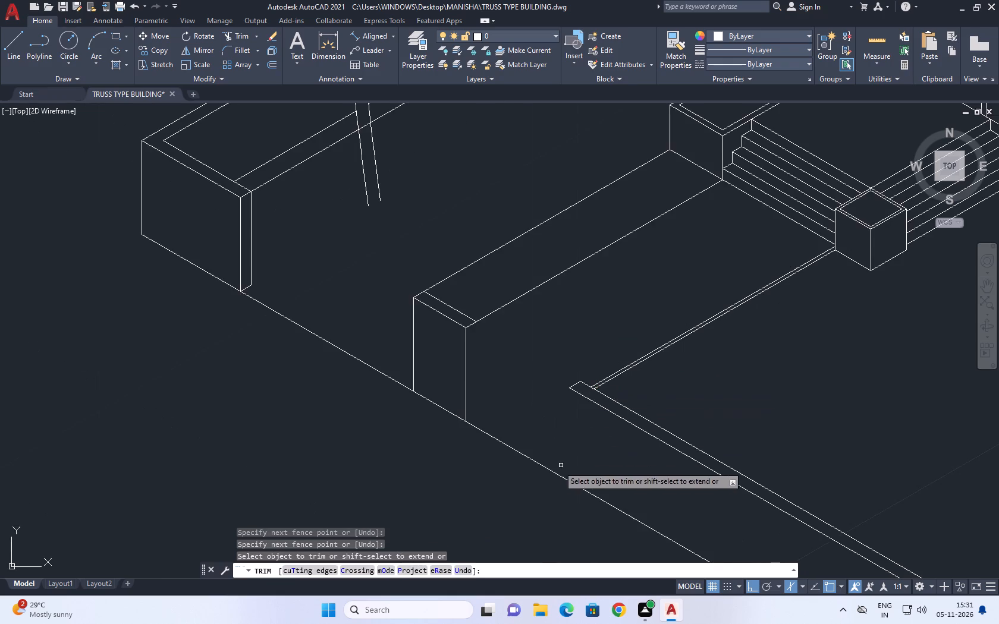
{"action": "middle_click_drag", "start_coordinate": [554, 465], "coordinate": [583, 421]}
{"action": "key", "text": "Escape"}
Draw a vertical line from the new wall end's outer corner down past the front wall's ground line.
{"action": "type", "text": "L"}
{"action": "key", "text": "space"}
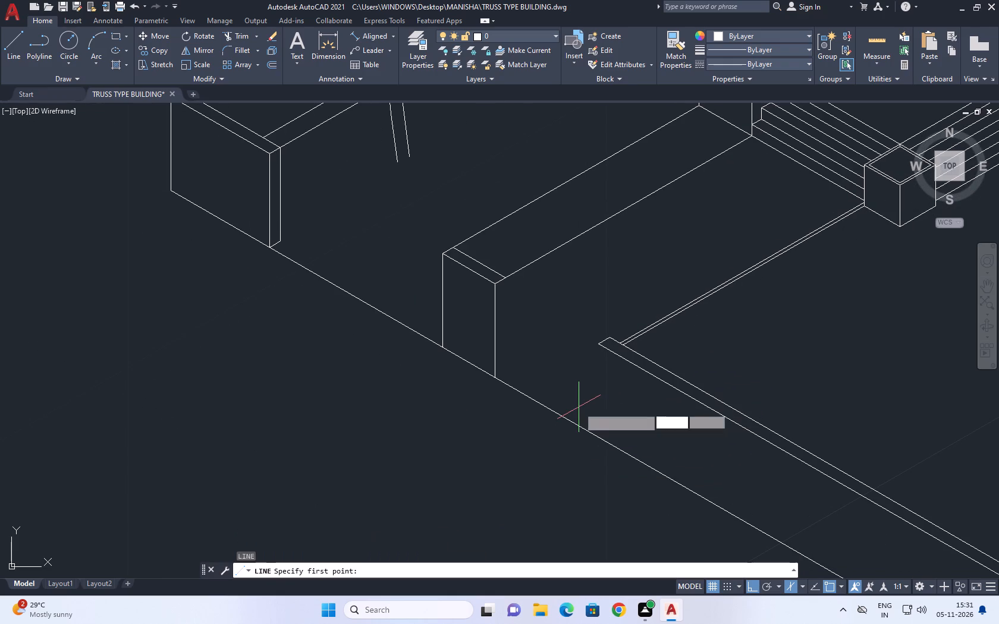
{"action": "left_click", "coordinate": [596, 346]}
{"action": "left_click", "coordinate": [591, 480]}
{"action": "key", "text": "Escape"}
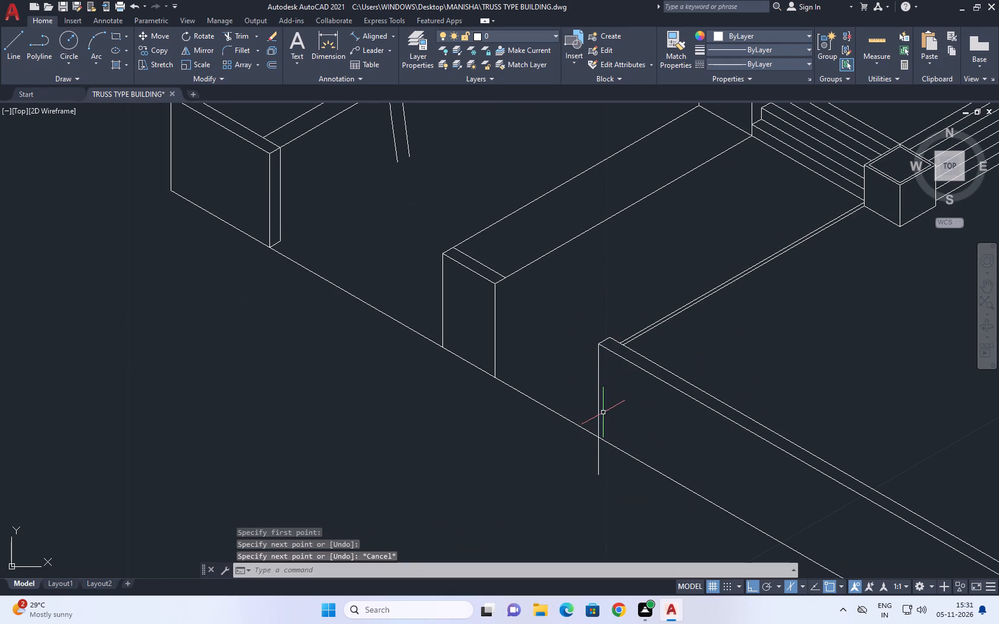
Trim the new vertical where it overruns the front wall's ground line.
{"action": "type", "text": "TR"}
{"action": "key", "text": "space"}
{"action": "left_click_drag", "start_coordinate": [615, 465], "coordinate": [587, 458]}
{"action": "left_click", "coordinate": [540, 439]}
{"action": "scroll", "coordinate": [565, 372], "scroll_direction": "down", "scroll_amount": 3}
{"action": "key", "text": "Escape"}
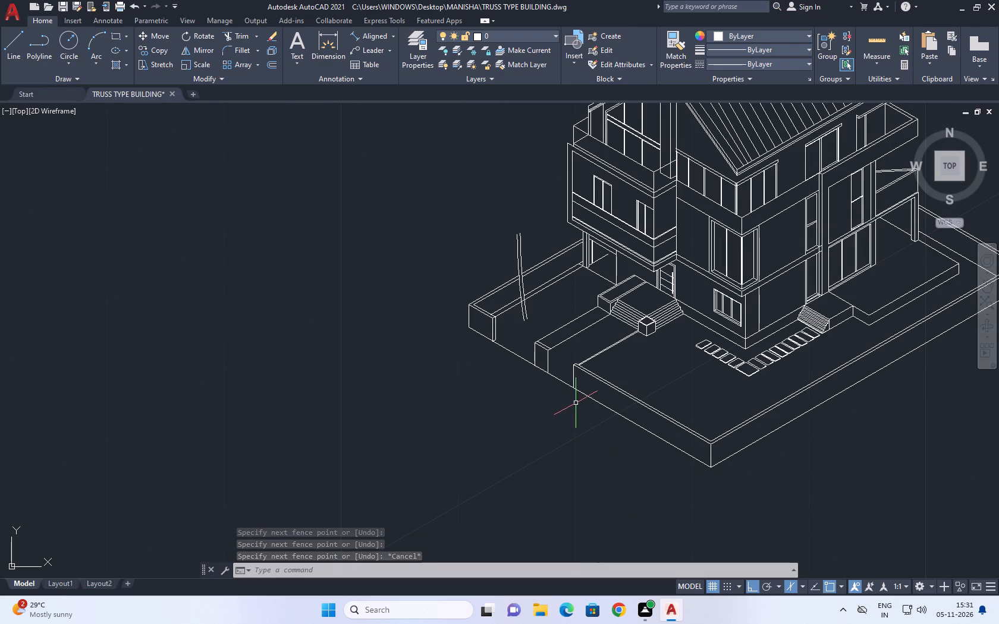
Draw the back vertical edge of the middle wall piece's end face, from its inner top corner down to base level.
{"action": "middle_click_drag", "start_coordinate": [606, 351], "coordinate": [619, 399]}
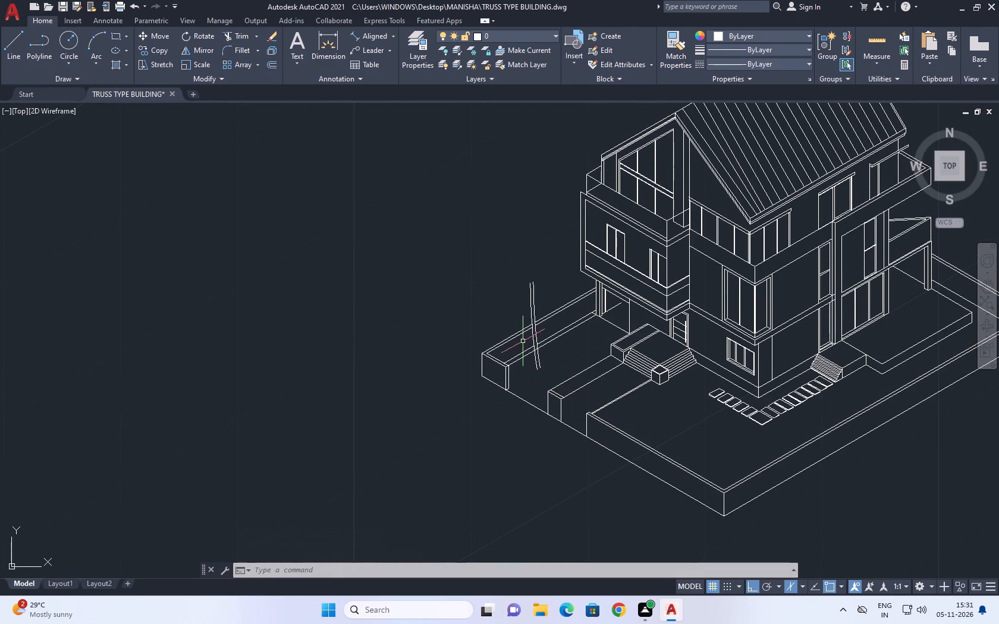
{"action": "scroll", "coordinate": [582, 421], "scroll_direction": "down", "scroll_amount": 1}
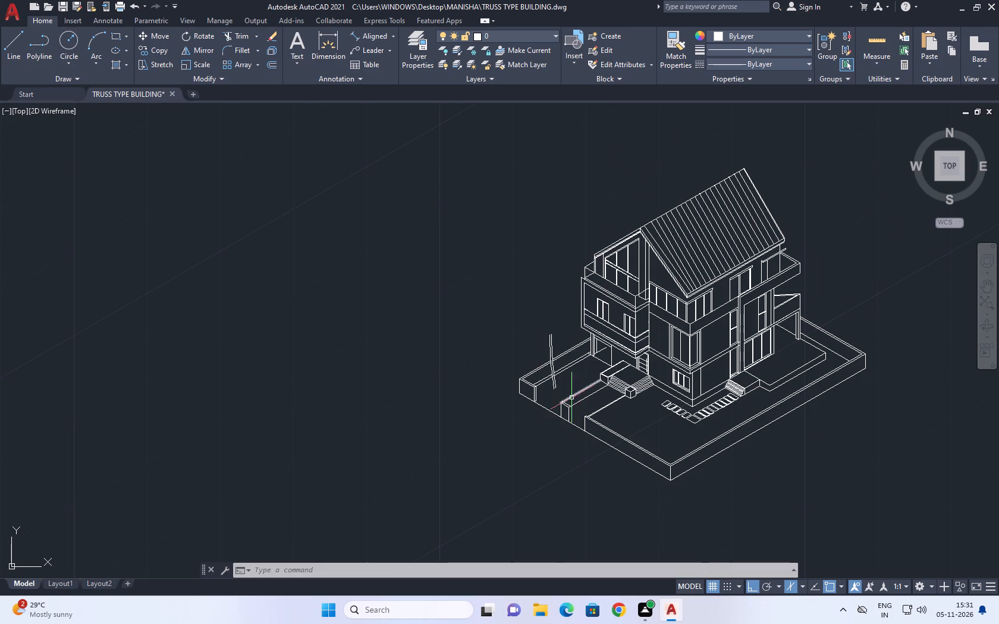
{"action": "scroll", "coordinate": [574, 323], "scroll_direction": "up", "scroll_amount": 1}
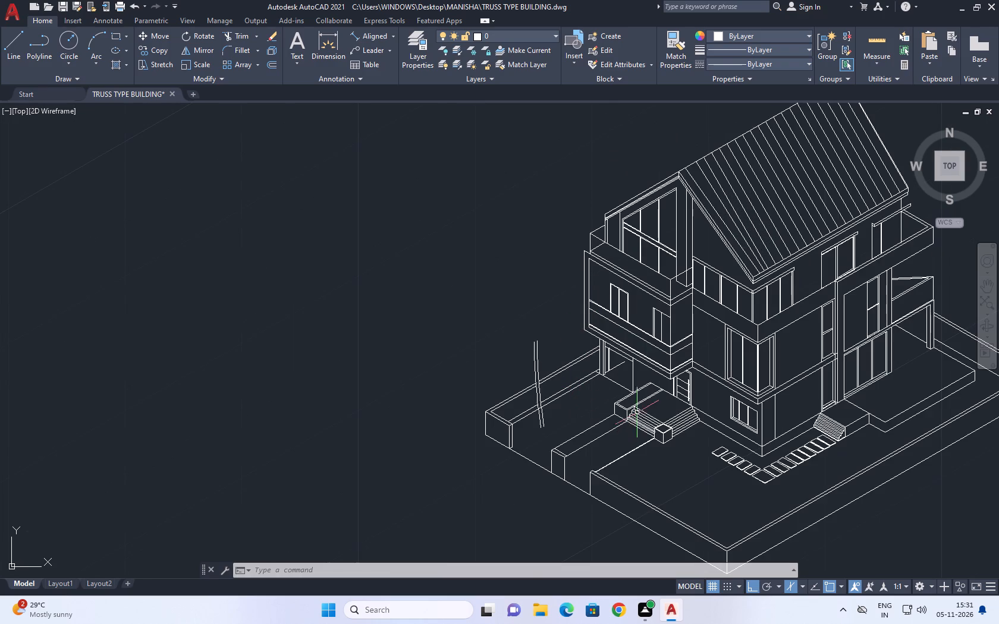
{"action": "scroll", "coordinate": [558, 404], "scroll_direction": "up", "scroll_amount": 1}
{"action": "middle_click_drag", "start_coordinate": [499, 458], "coordinate": [579, 462]}
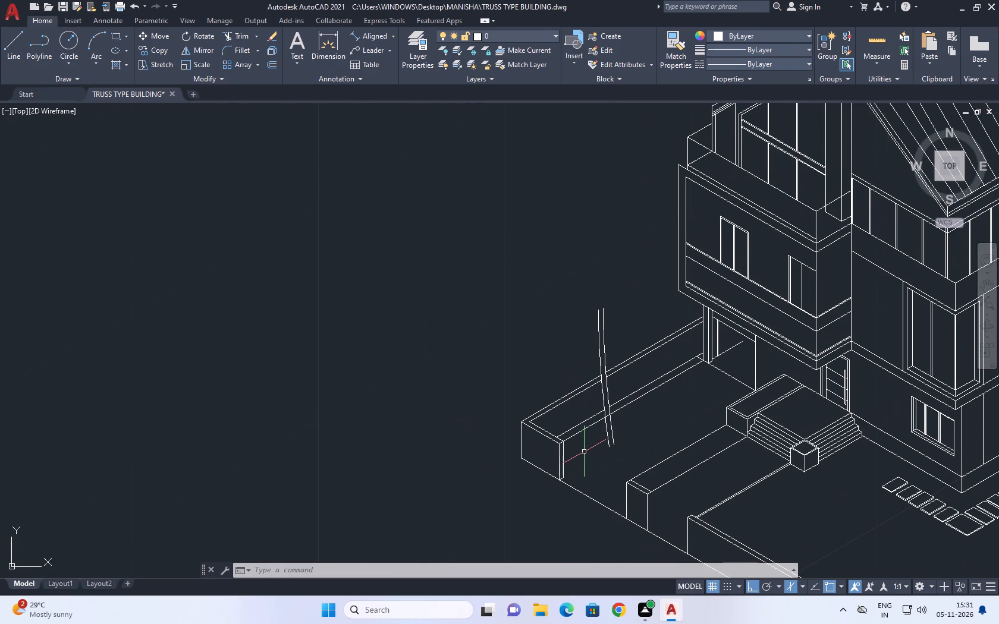
{"action": "middle_click_drag", "start_coordinate": [640, 523], "coordinate": [633, 424]}
{"action": "scroll", "coordinate": [633, 424], "scroll_direction": "up", "scroll_amount": 1}
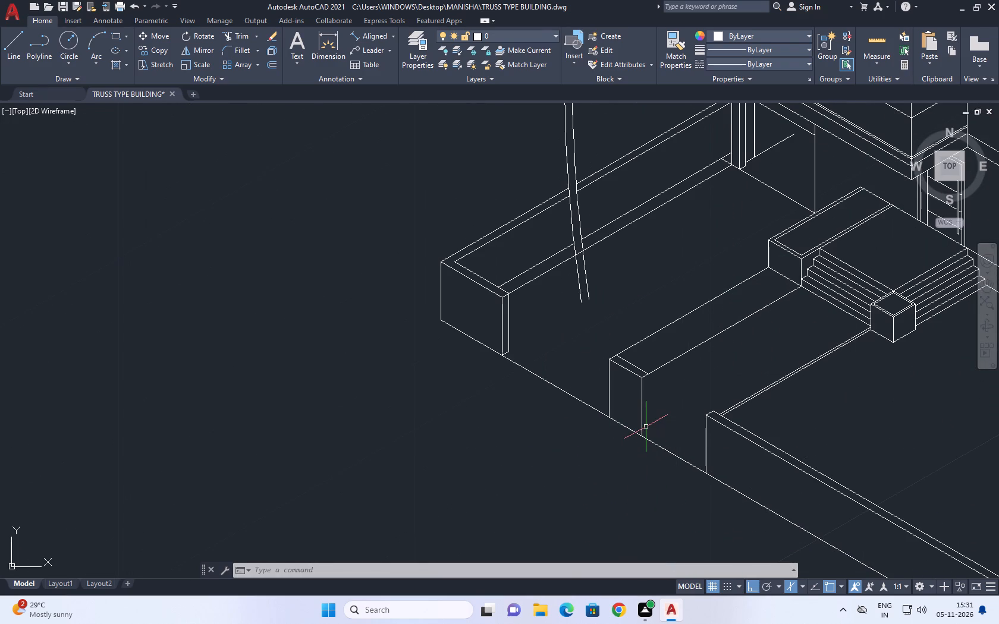
{"action": "key", "text": "l"}
{"action": "key", "text": "space"}
{"action": "scroll", "coordinate": [645, 389], "scroll_direction": "up", "scroll_amount": 2}
{"action": "left_click", "coordinate": [655, 354]}
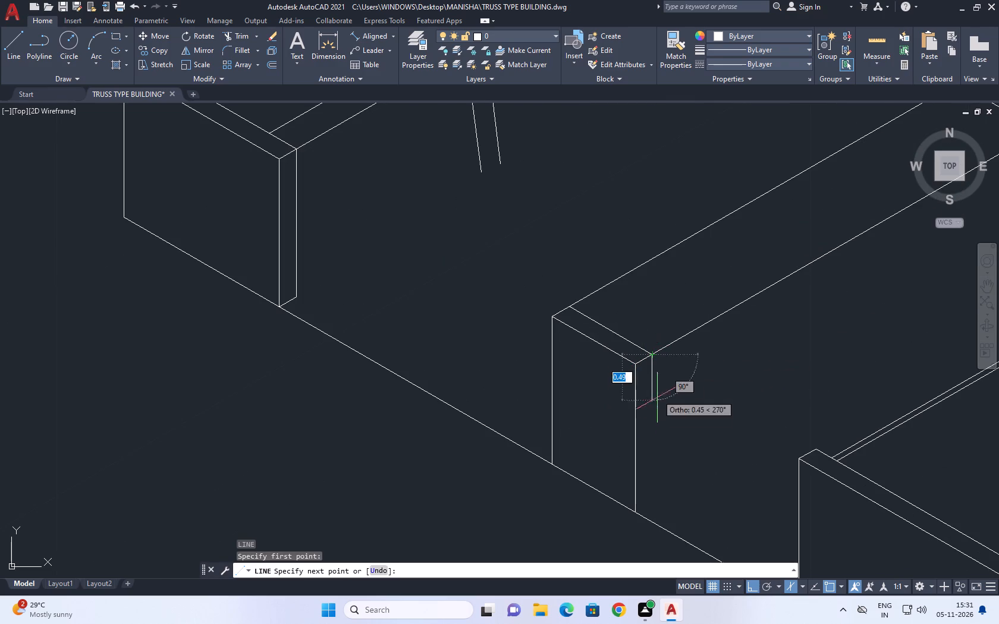
{"action": "middle_click_drag", "start_coordinate": [642, 515], "coordinate": [659, 373]}
{"action": "scroll", "coordinate": [661, 367], "scroll_direction": "up", "scroll_amount": 2}
{"action": "left_click", "coordinate": [671, 360]}
{"action": "key", "text": "space"}
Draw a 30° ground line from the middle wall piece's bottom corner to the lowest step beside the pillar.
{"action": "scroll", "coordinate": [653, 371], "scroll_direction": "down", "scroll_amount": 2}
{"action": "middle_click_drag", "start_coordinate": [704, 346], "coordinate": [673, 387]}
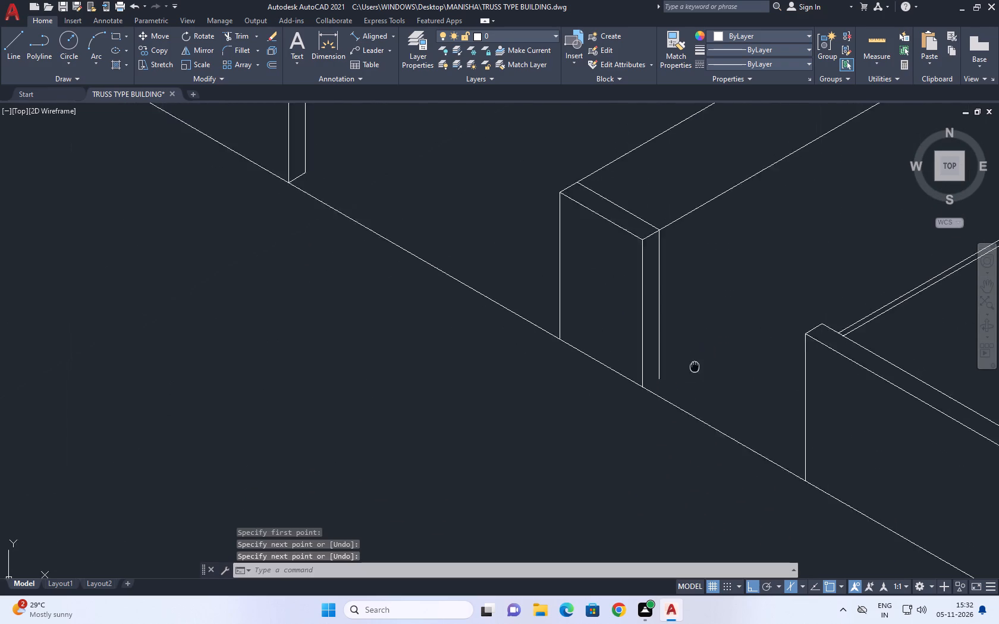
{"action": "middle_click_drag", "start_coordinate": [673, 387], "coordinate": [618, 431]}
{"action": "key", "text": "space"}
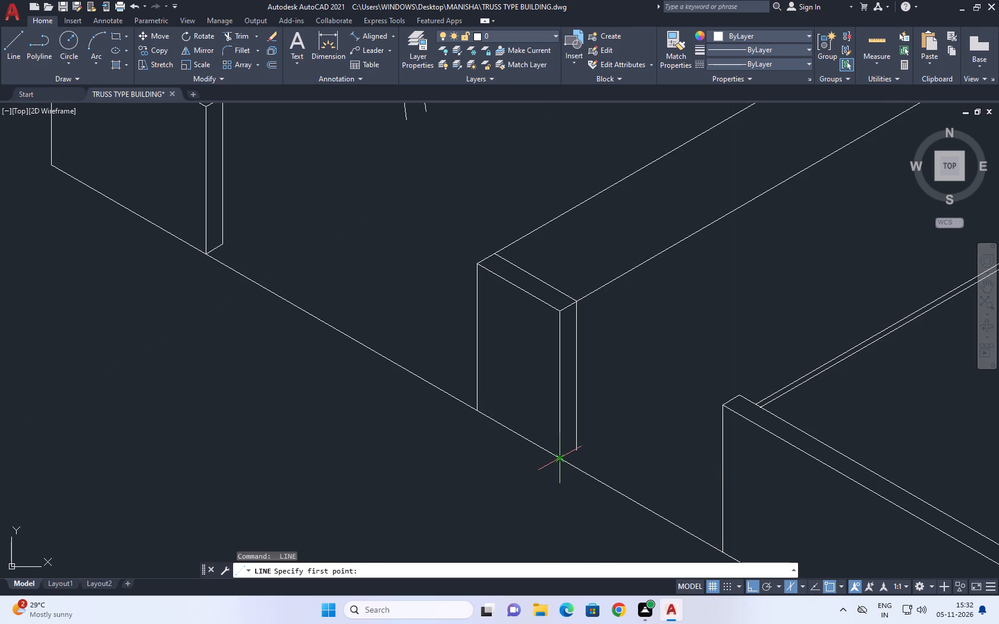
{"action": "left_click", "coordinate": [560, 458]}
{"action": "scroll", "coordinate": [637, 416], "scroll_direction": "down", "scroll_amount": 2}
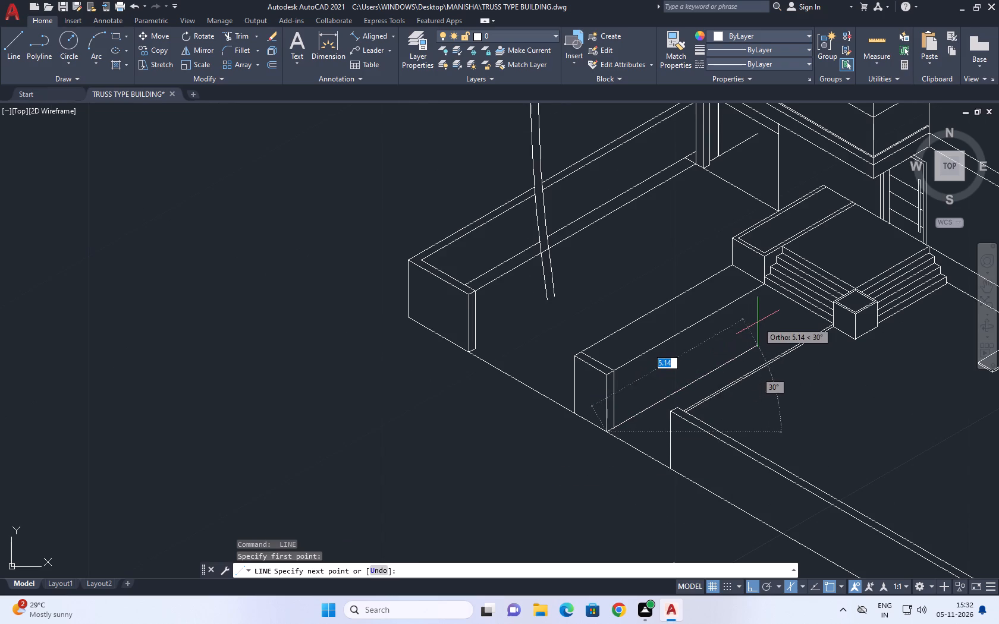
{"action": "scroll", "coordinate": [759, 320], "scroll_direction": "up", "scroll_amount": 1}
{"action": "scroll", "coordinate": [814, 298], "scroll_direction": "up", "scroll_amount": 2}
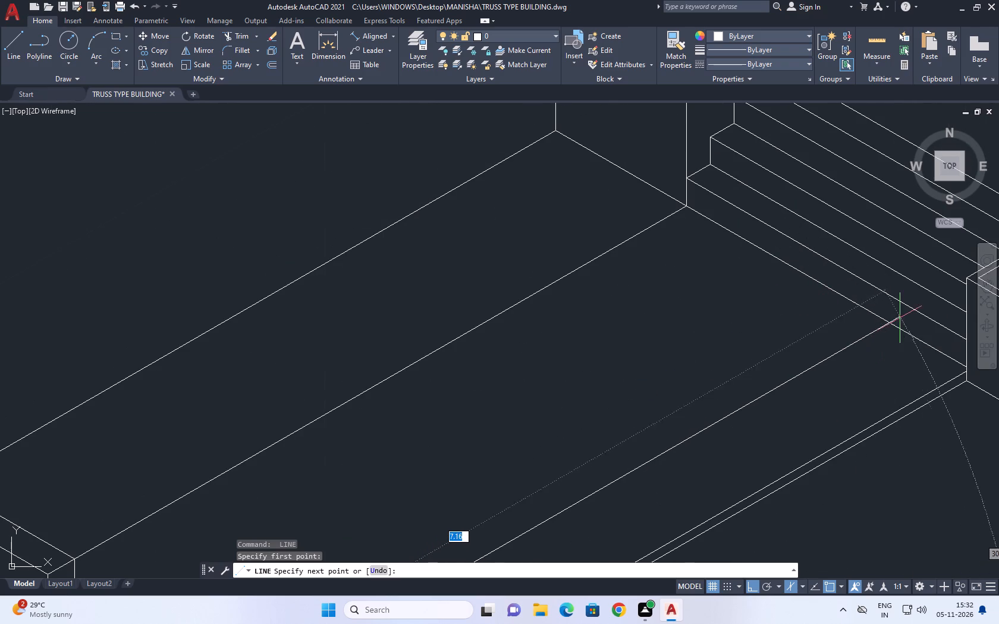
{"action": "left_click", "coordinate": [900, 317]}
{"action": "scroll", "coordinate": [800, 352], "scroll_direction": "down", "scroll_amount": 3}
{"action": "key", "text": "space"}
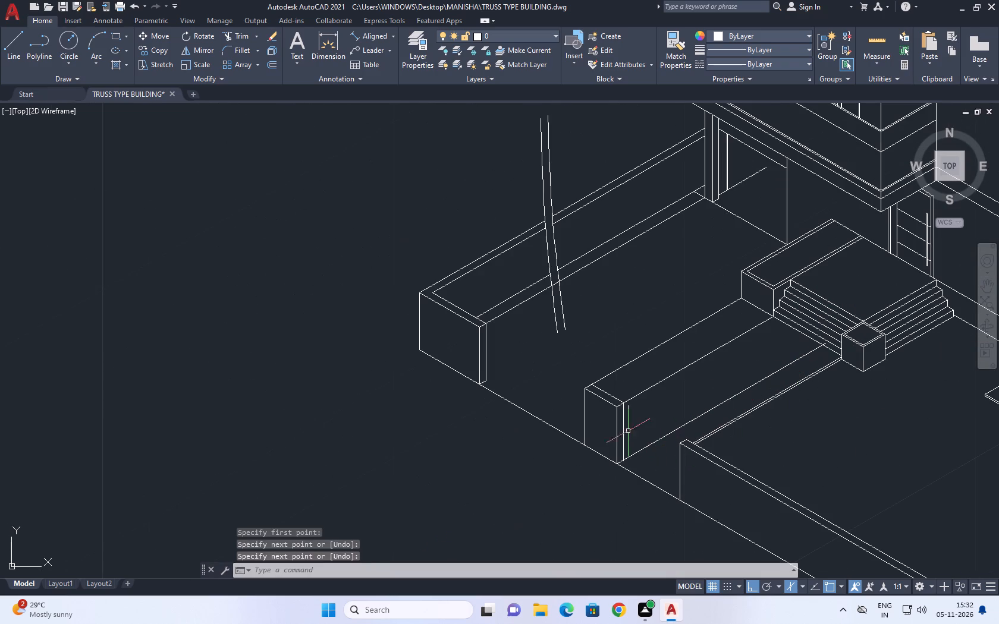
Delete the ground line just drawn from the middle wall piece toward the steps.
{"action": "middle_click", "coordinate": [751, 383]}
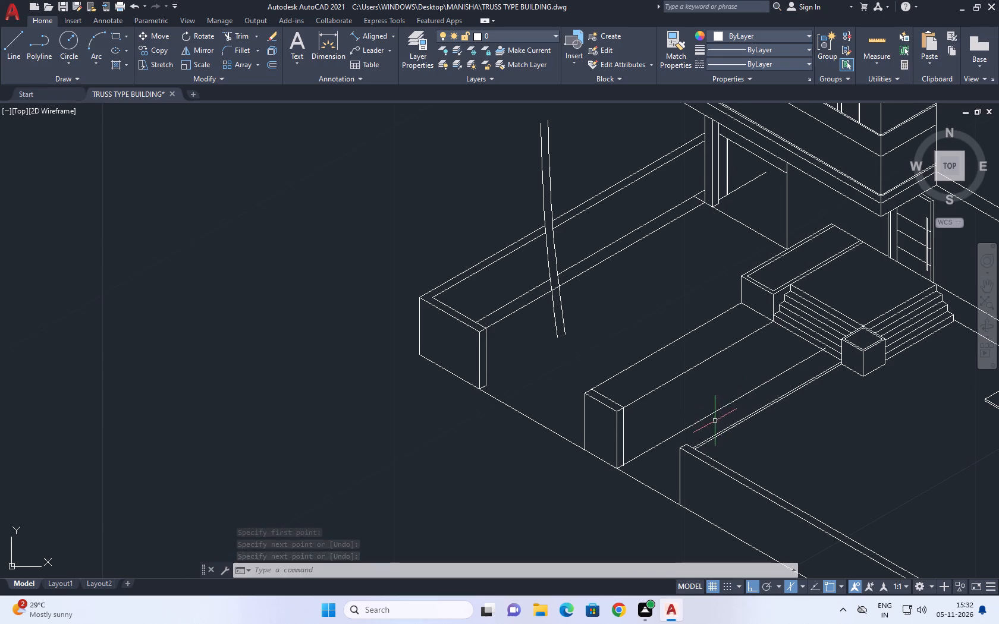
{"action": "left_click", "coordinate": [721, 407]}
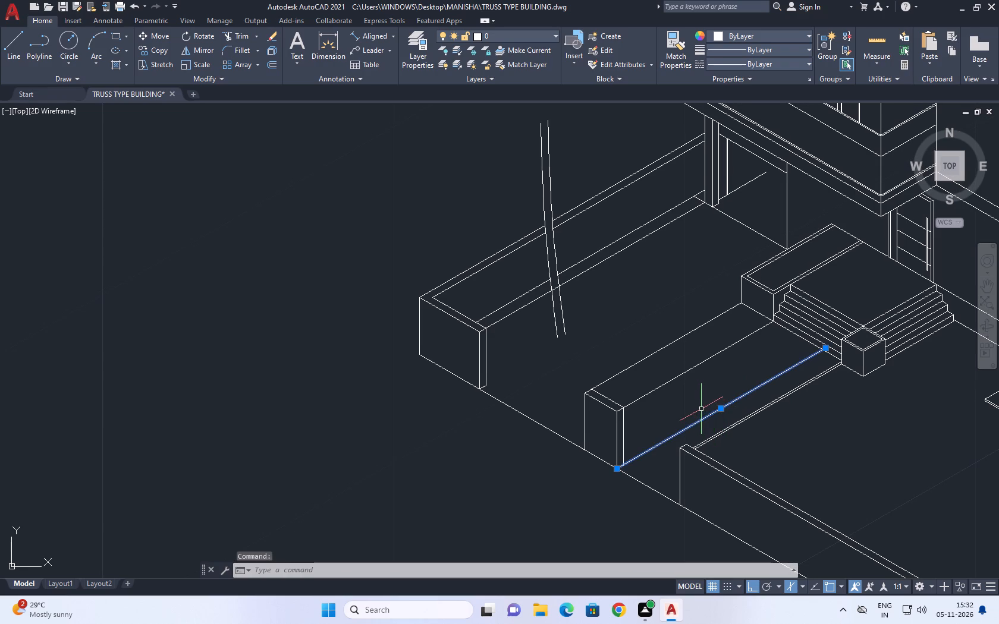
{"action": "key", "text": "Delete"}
Draw a 30° ground line from the bottom corner of the middle wall piece's end face toward the steps.
{"action": "middle_click_drag", "start_coordinate": [629, 443], "coordinate": [626, 454]}
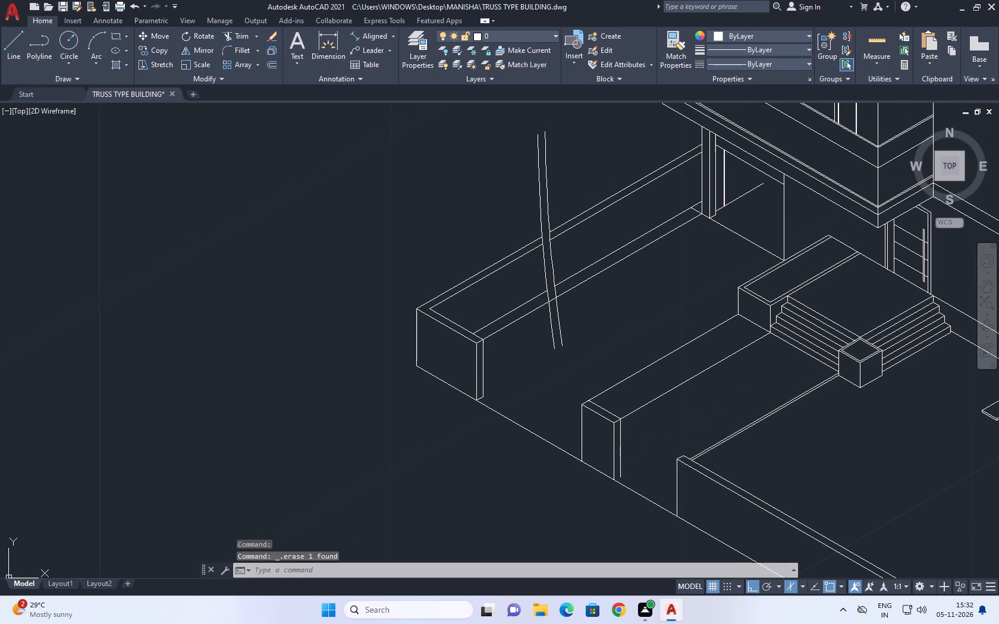
{"action": "key", "text": "l"}
{"action": "key", "text": "space"}
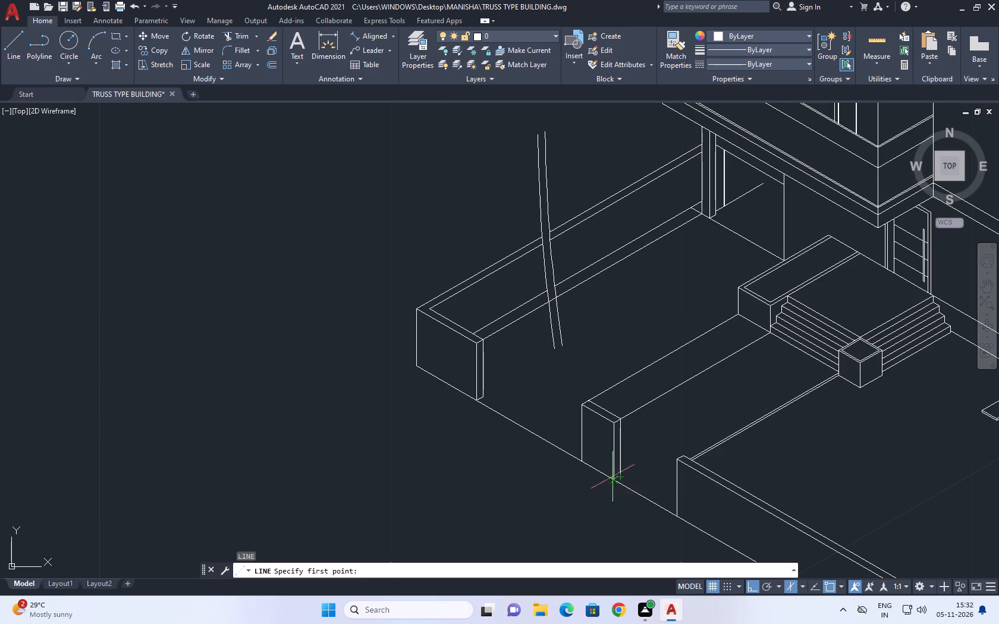
{"action": "left_click", "coordinate": [610, 479]}
{"action": "scroll", "coordinate": [692, 398], "scroll_direction": "up", "scroll_amount": 3}
{"action": "scroll", "coordinate": [814, 343], "scroll_direction": "down", "scroll_amount": 3}
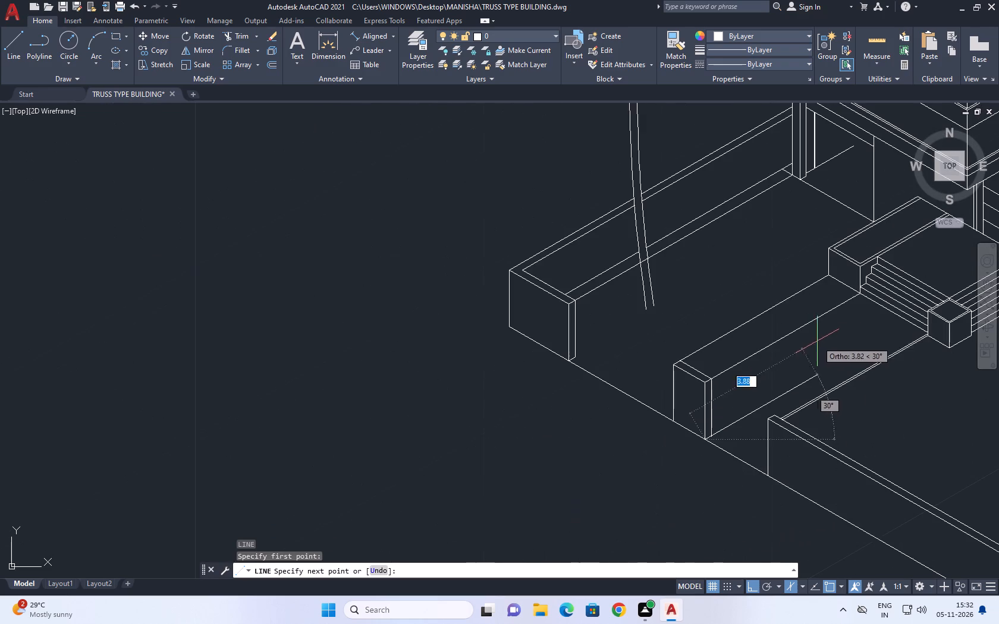
{"action": "left_click", "coordinate": [878, 323]}
{"action": "key", "text": "space"}
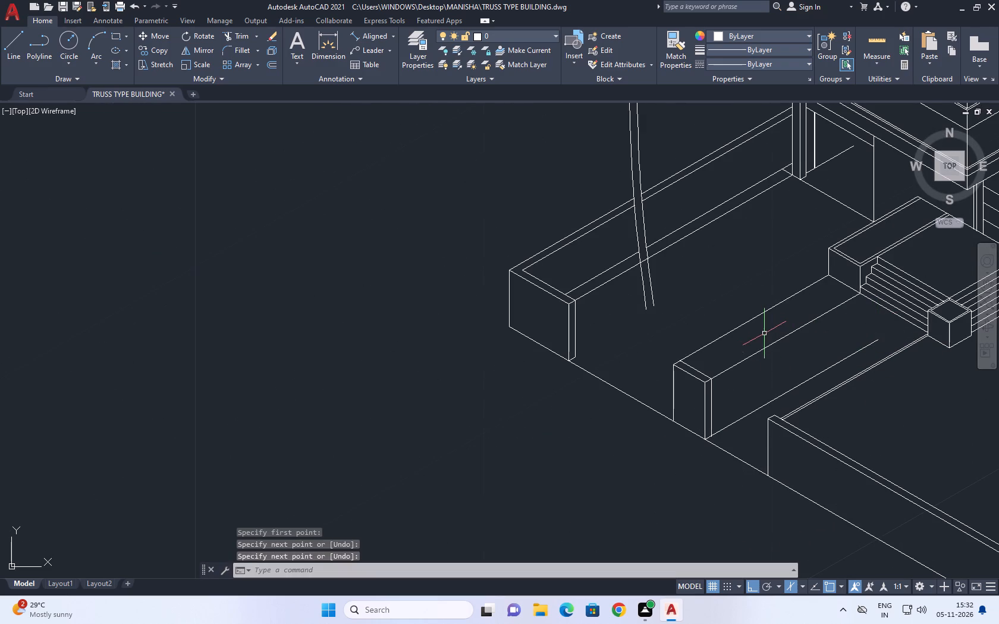
Trim away the two long parallel lines between the middle wall piece's top and the raised block beside the steps.
{"action": "middle_click_drag", "start_coordinate": [758, 358], "coordinate": [714, 393]}
{"action": "scroll", "coordinate": [711, 393], "scroll_direction": "up", "scroll_amount": 2}
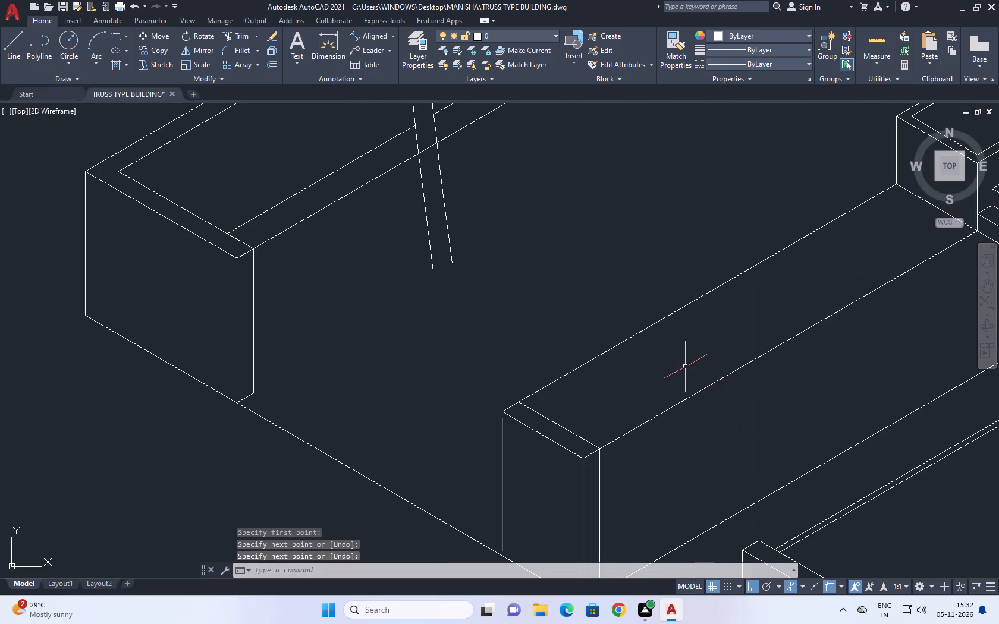
{"action": "key", "text": "t"}
{"action": "key", "text": "r"}
{"action": "key", "text": "space"}
{"action": "left_click", "coordinate": [634, 322]}
{"action": "left_click", "coordinate": [757, 421]}
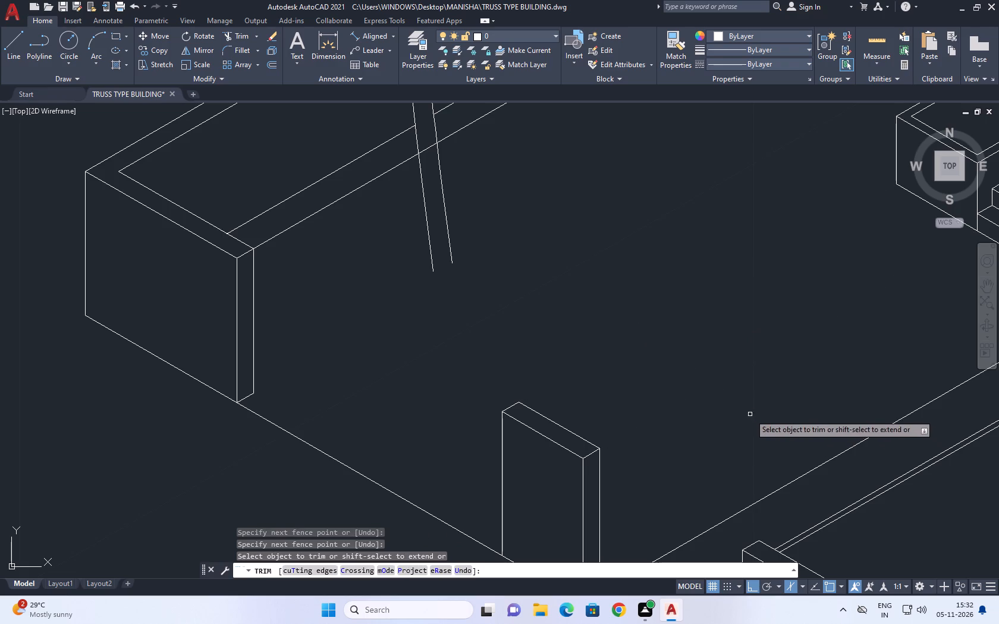
Trim the overhanging end of the middle wall piece's rear vertical edge where it passes below the ground line.
{"action": "scroll", "coordinate": [674, 366], "scroll_direction": "down", "scroll_amount": 3}
{"action": "key", "text": "space"}
{"action": "scroll", "coordinate": [674, 418], "scroll_direction": "up", "scroll_amount": 2}
{"action": "scroll", "coordinate": [615, 452], "scroll_direction": "up", "scroll_amount": 3}
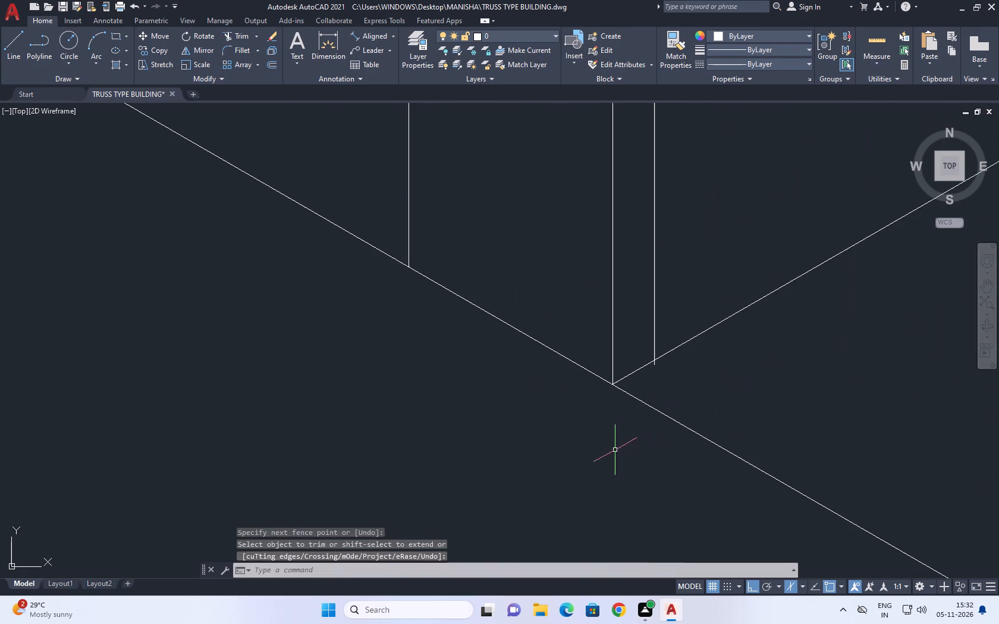
{"action": "scroll", "coordinate": [643, 364], "scroll_direction": "up", "scroll_amount": 2}
{"action": "type", "text": "TR"}
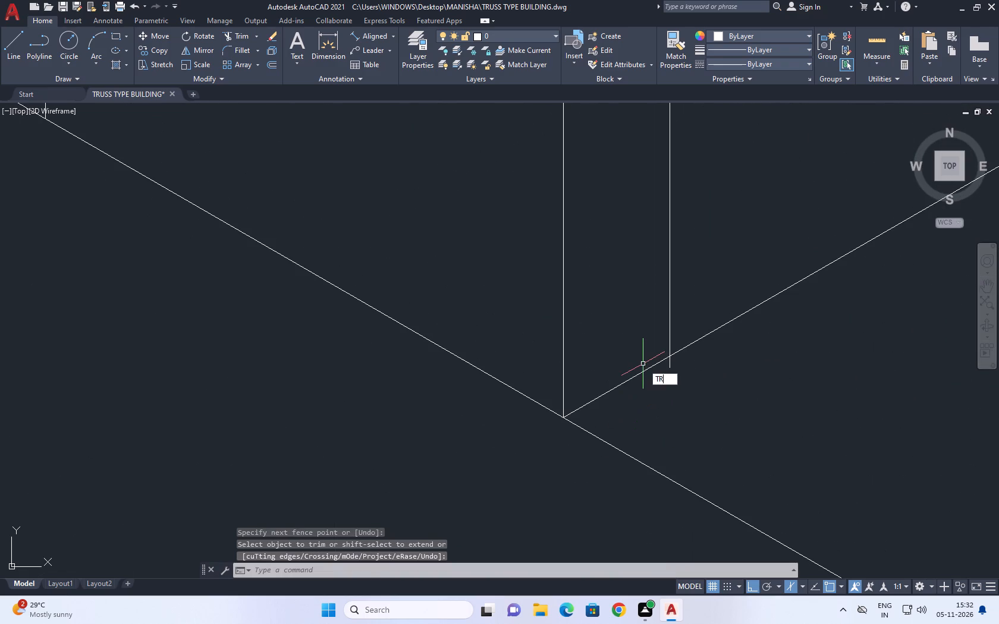
{"action": "key", "text": "space"}
{"action": "left_click", "coordinate": [672, 364]}
{"action": "left_click", "coordinate": [658, 374]}
{"action": "scroll", "coordinate": [630, 410], "scroll_direction": "down", "scroll_amount": 1}
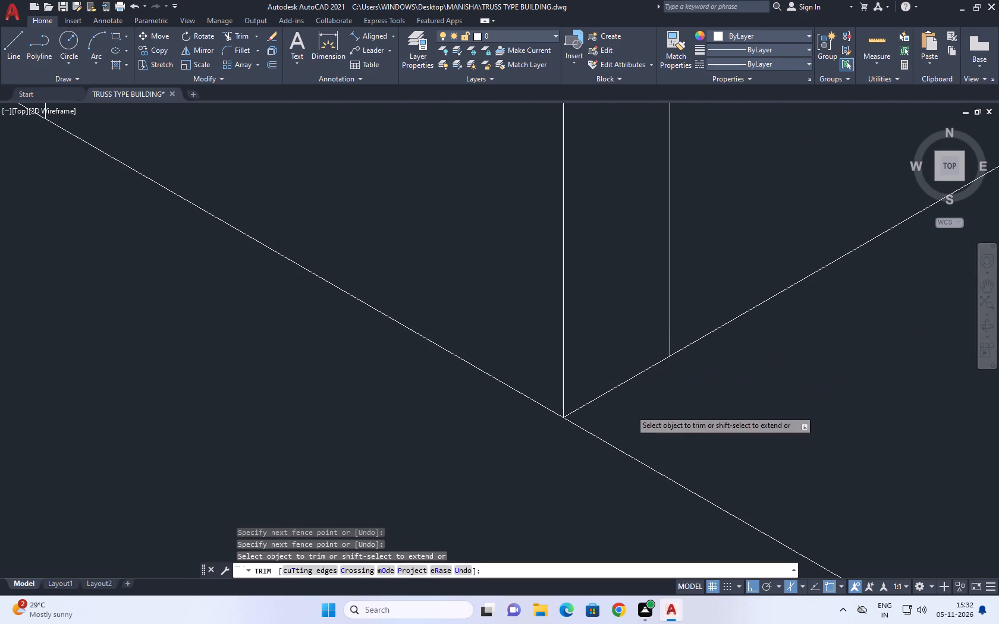
{"action": "scroll", "coordinate": [627, 422], "scroll_direction": "down", "scroll_amount": 3}
{"action": "key", "text": "space"}
Move the middle wall piece together with its ground line so the line's far end meets the raised block's bottom corner at the steps.
{"action": "left_click_drag", "start_coordinate": [676, 305], "coordinate": [658, 297]}
{"action": "left_click", "coordinate": [516, 205]}
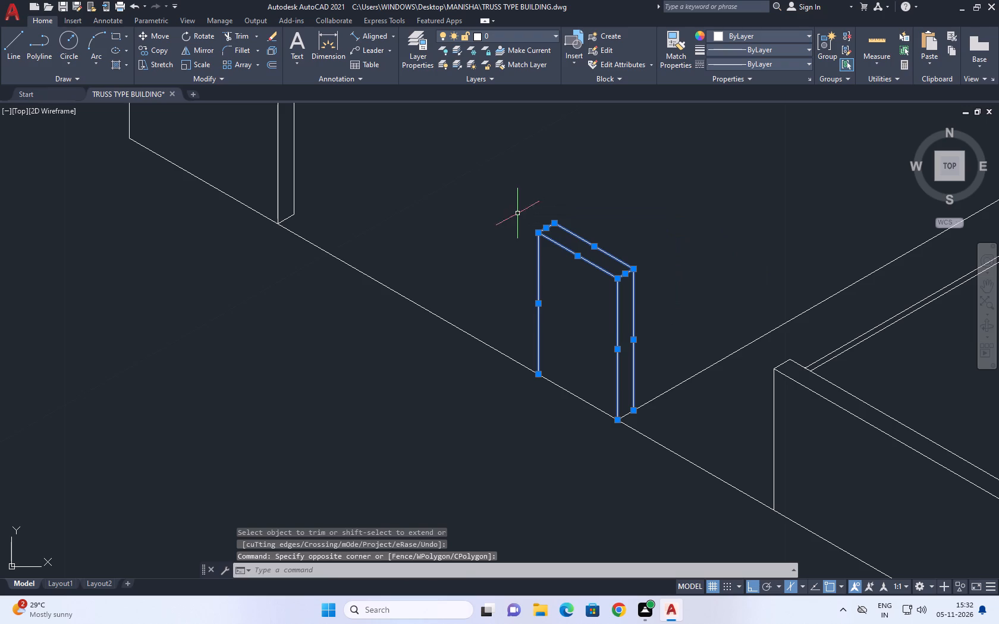
{"action": "left_click", "coordinate": [691, 421]}
{"action": "left_click", "coordinate": [658, 365]}
{"action": "scroll", "coordinate": [602, 360], "scroll_direction": "down", "scroll_amount": 2}
{"action": "middle_click_drag", "start_coordinate": [631, 349], "coordinate": [632, 373]}
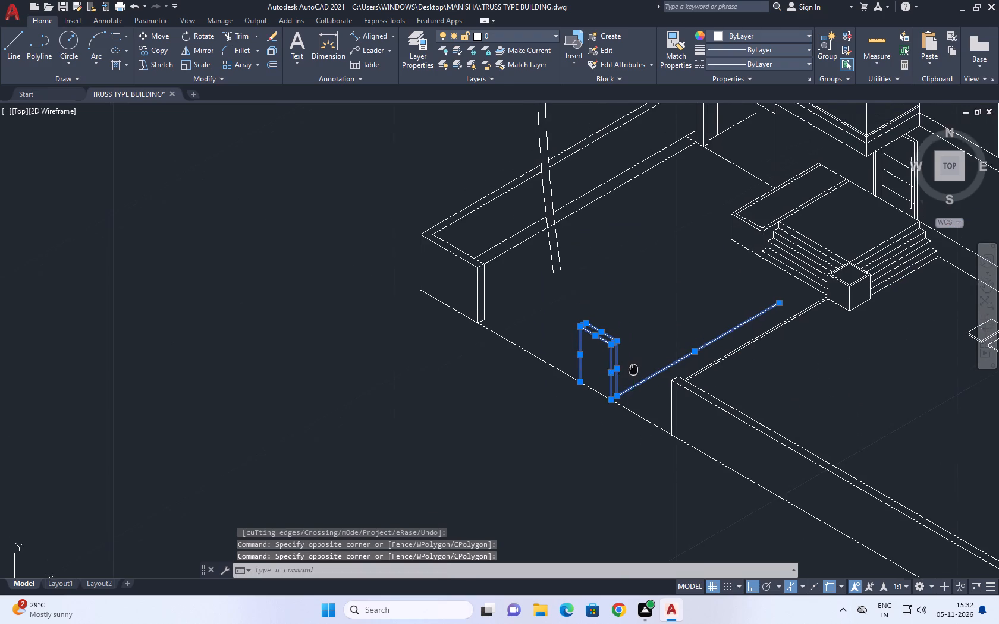
{"action": "middle_click_drag", "start_coordinate": [632, 373], "coordinate": [629, 389]}
{"action": "type", "text": "M"}
{"action": "key", "text": "space"}
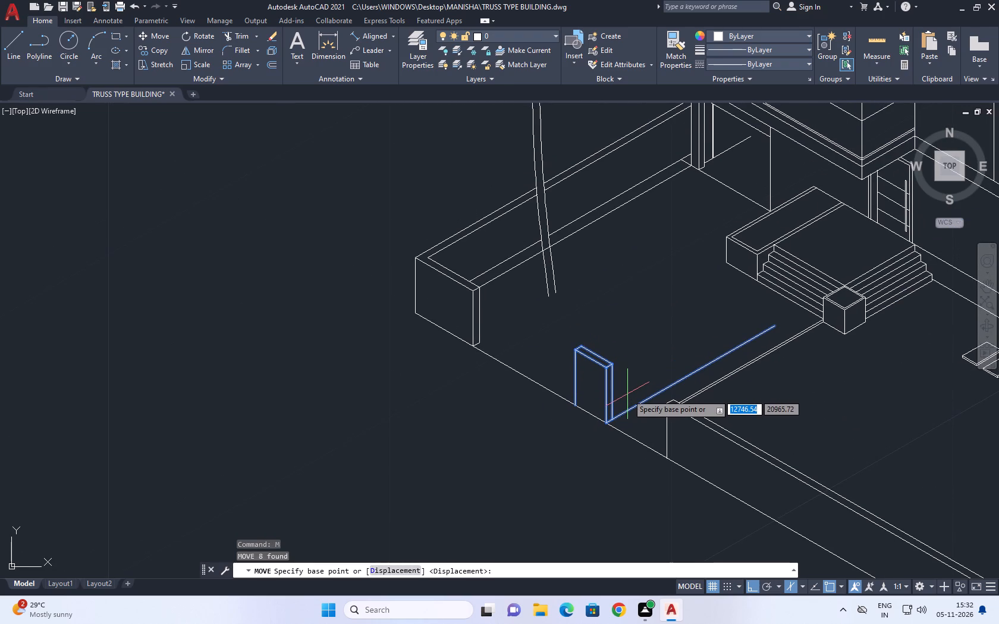
{"action": "left_click", "coordinate": [774, 325]}
{"action": "scroll", "coordinate": [750, 267], "scroll_direction": "up", "scroll_amount": 1}
{"action": "left_click", "coordinate": [757, 288]}
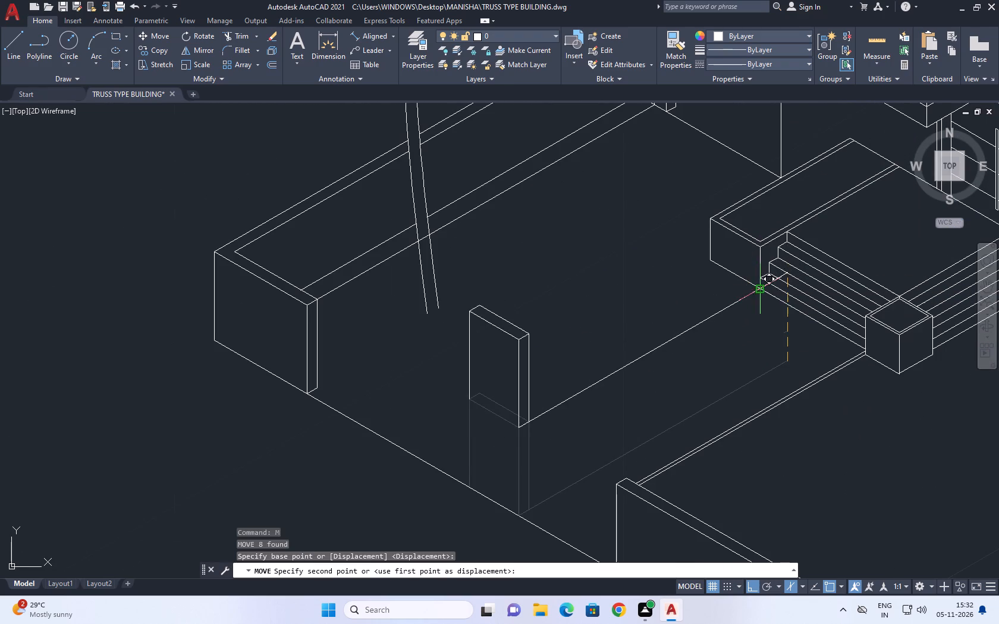
Move the middle wall piece alone from the ground line's near end back onto the front boundary base line.
{"action": "middle_click_drag", "start_coordinate": [520, 423], "coordinate": [611, 418]}
{"action": "left_click_drag", "start_coordinate": [605, 333], "coordinate": [598, 342]}
{"action": "left_click", "coordinate": [572, 378]}
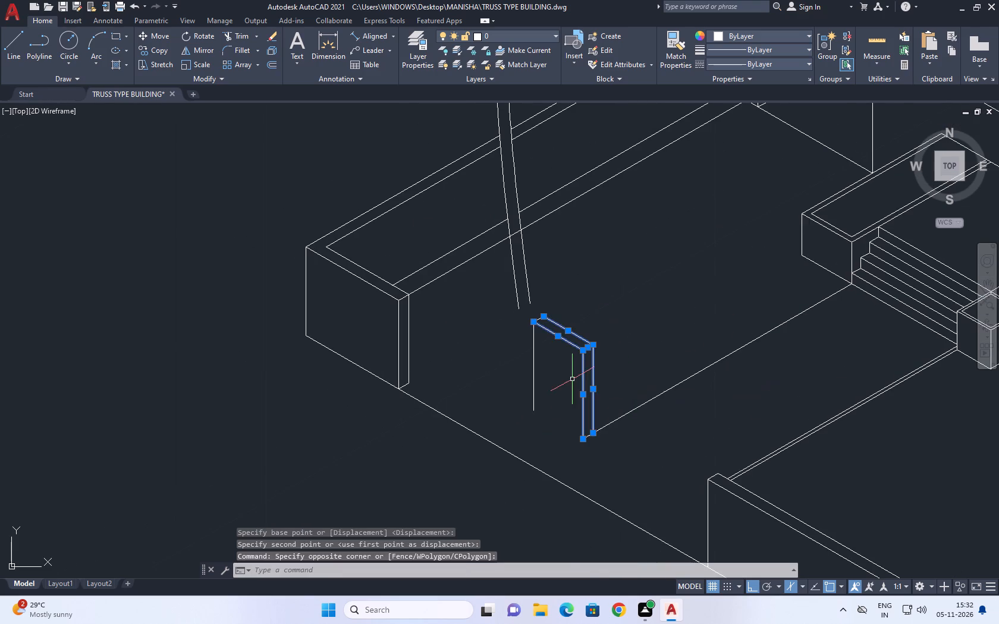
{"action": "scroll", "coordinate": [554, 355], "scroll_direction": "up", "scroll_amount": 1}
{"action": "left_click", "coordinate": [548, 382]}
{"action": "left_click_drag", "start_coordinate": [524, 357], "coordinate": [497, 357]}
{"action": "scroll", "coordinate": [499, 286], "scroll_direction": "up", "scroll_amount": 2}
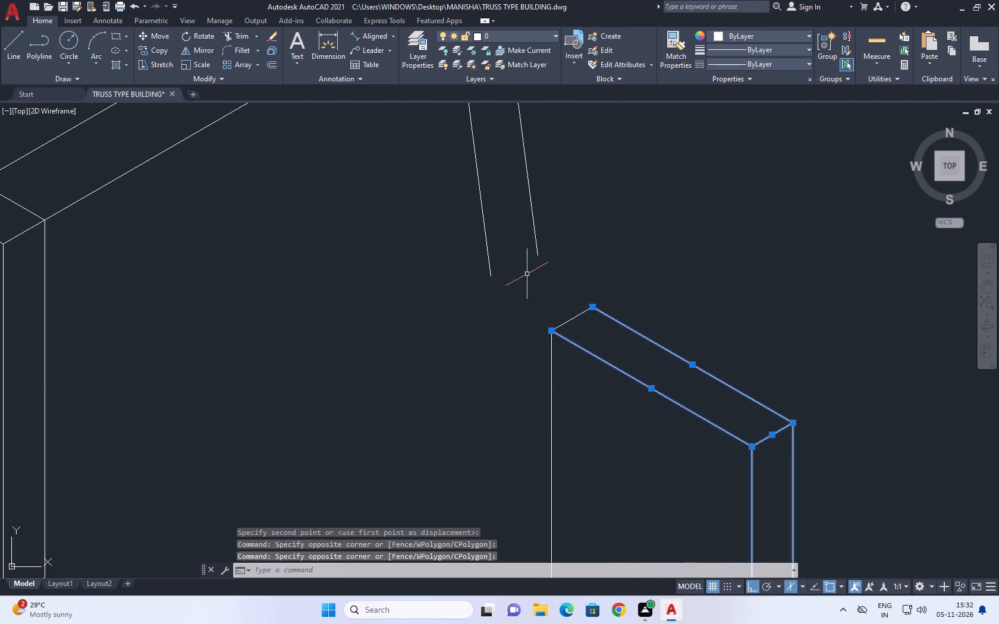
{"action": "left_click", "coordinate": [528, 273]}
{"action": "left_click_drag", "start_coordinate": [659, 382], "coordinate": [661, 391]}
{"action": "scroll", "coordinate": [621, 333], "scroll_direction": "down", "scroll_amount": 2}
{"action": "left_click", "coordinate": [627, 372]}
{"action": "left_click_drag", "start_coordinate": [588, 418], "coordinate": [588, 424]}
{"action": "middle_click_drag", "start_coordinate": [632, 455], "coordinate": [643, 405]}
{"action": "key", "text": "m"}
{"action": "key", "text": "space"}
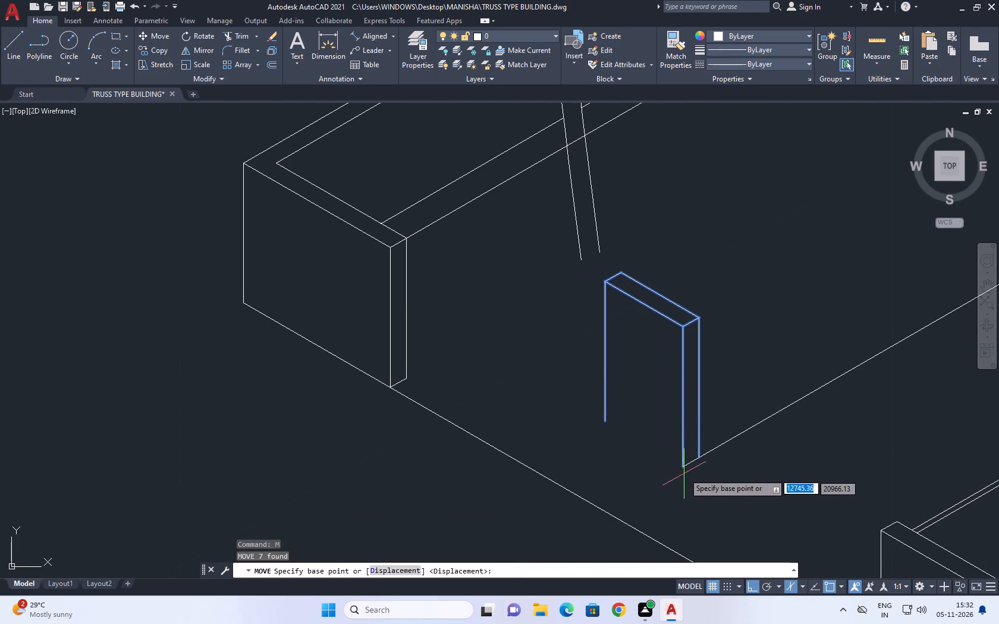
{"action": "left_click", "coordinate": [684, 468]}
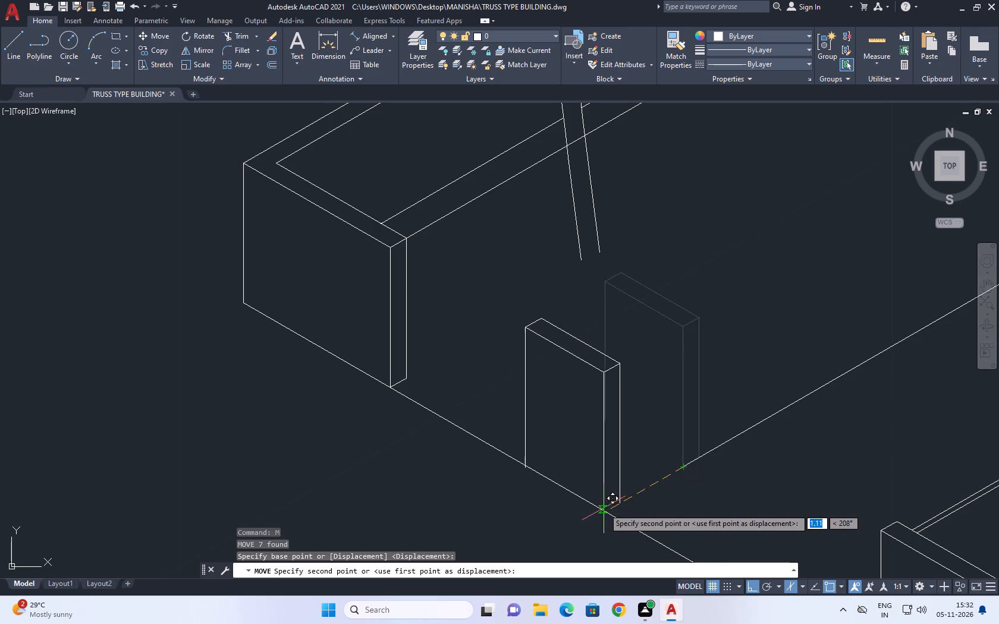
{"action": "left_click", "coordinate": [605, 515]}
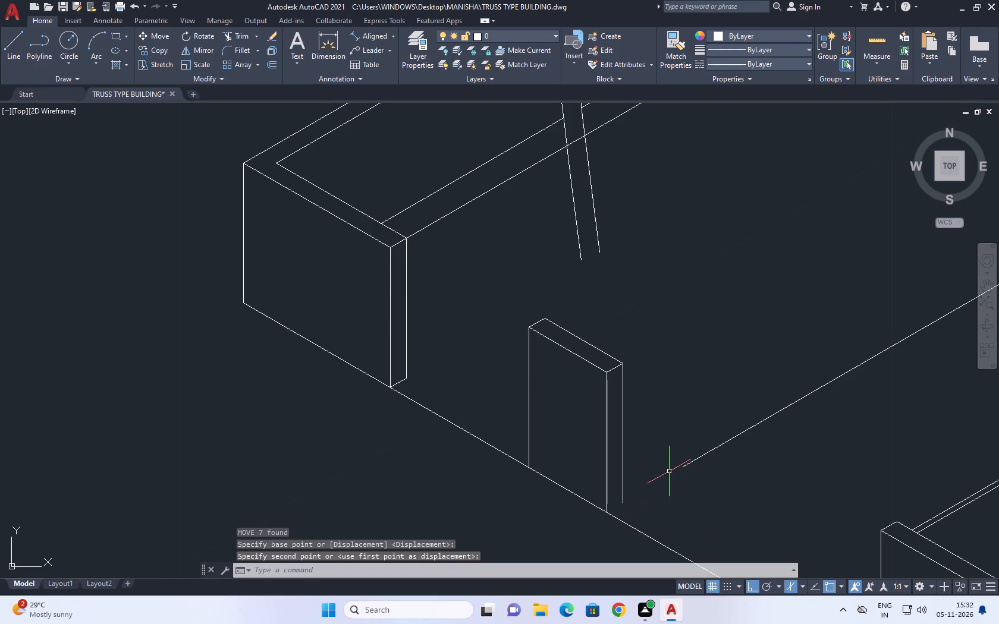
Extend the ground line from the steps to the middle wall piece's end face.
{"action": "key", "text": "r"}
{"action": "key", "text": "Escape"}
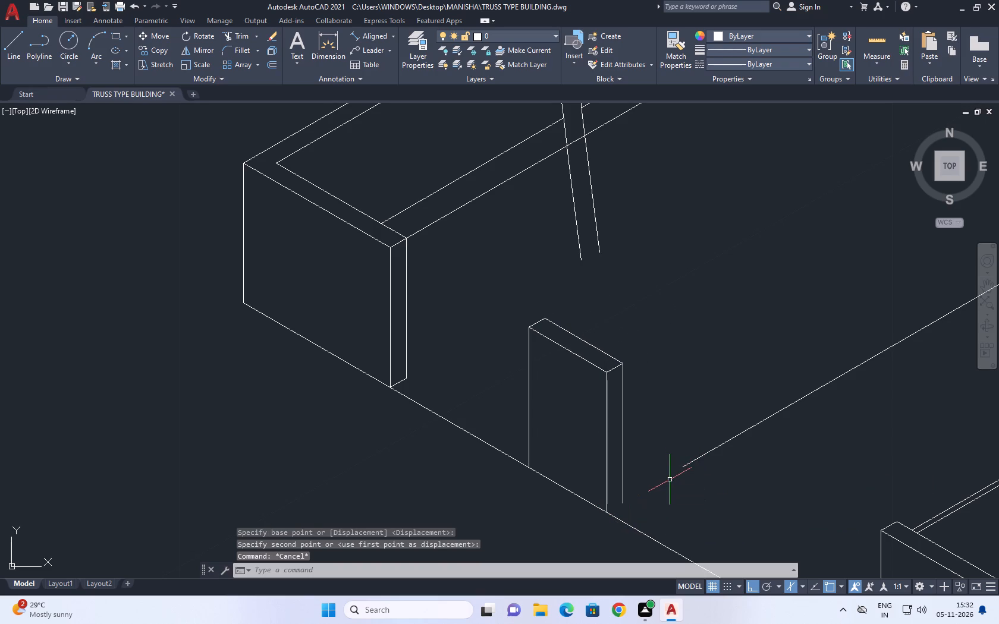
{"action": "key", "text": "e"}
{"action": "key", "text": "x"}
{"action": "key", "text": "space"}
{"action": "left_click", "coordinate": [695, 453]}
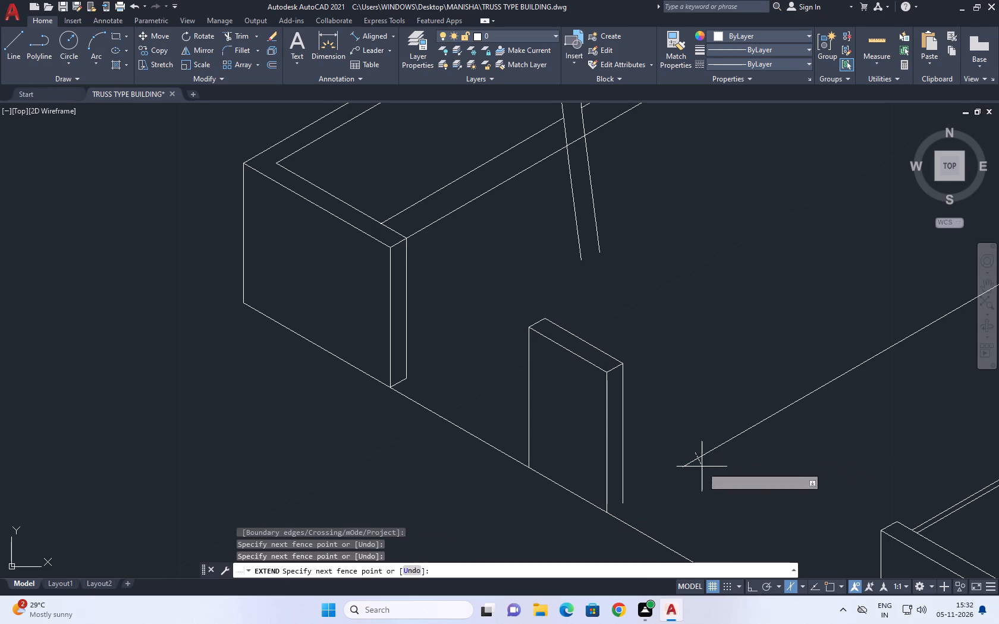
{"action": "left_click", "coordinate": [715, 490]}
{"action": "left_click_drag", "start_coordinate": [654, 466], "coordinate": [657, 476]}
{"action": "left_click", "coordinate": [674, 502]}
{"action": "key", "text": "Escape"}
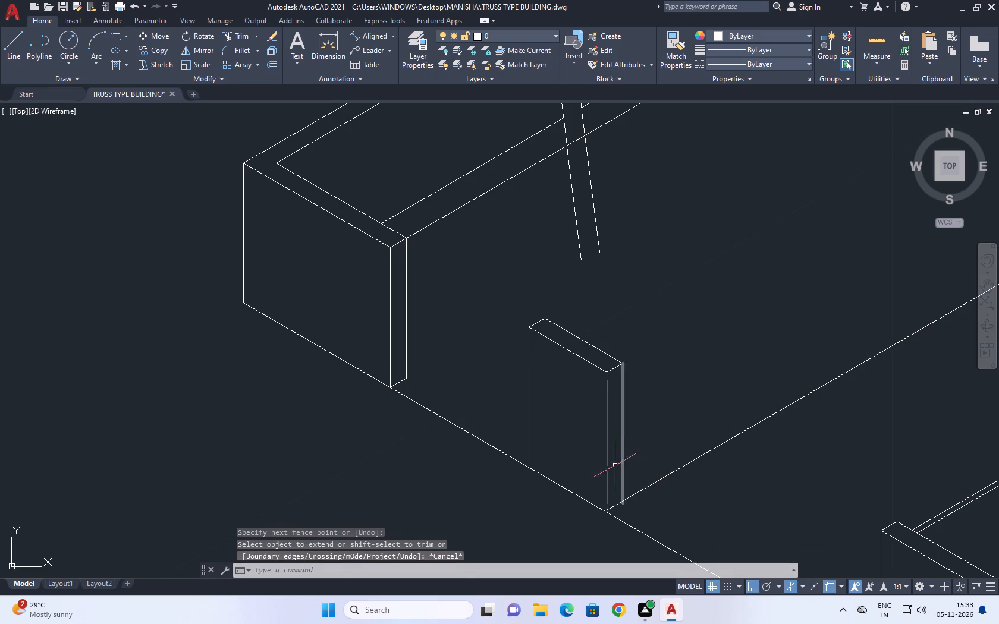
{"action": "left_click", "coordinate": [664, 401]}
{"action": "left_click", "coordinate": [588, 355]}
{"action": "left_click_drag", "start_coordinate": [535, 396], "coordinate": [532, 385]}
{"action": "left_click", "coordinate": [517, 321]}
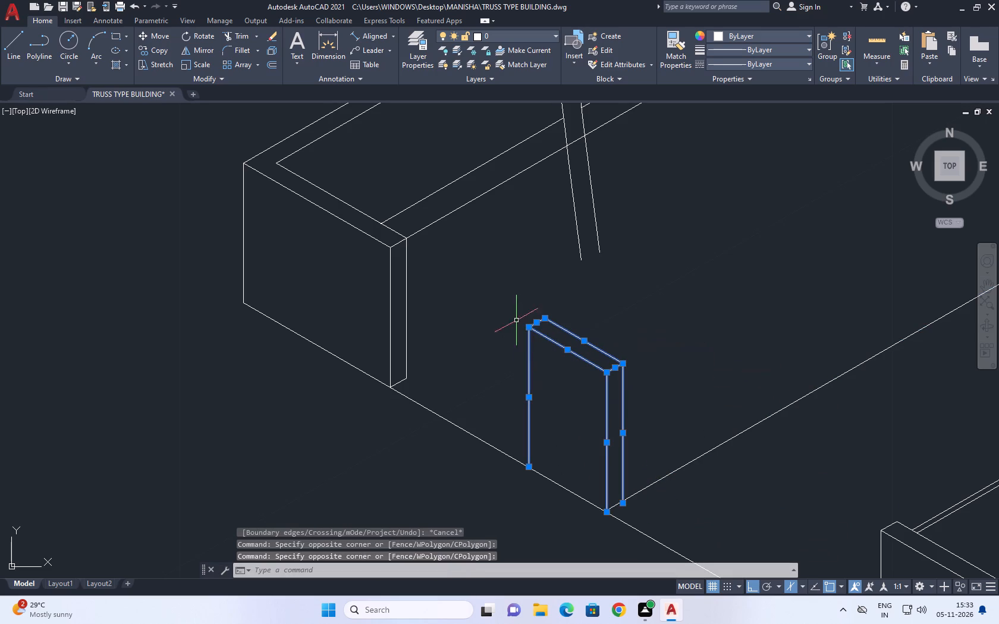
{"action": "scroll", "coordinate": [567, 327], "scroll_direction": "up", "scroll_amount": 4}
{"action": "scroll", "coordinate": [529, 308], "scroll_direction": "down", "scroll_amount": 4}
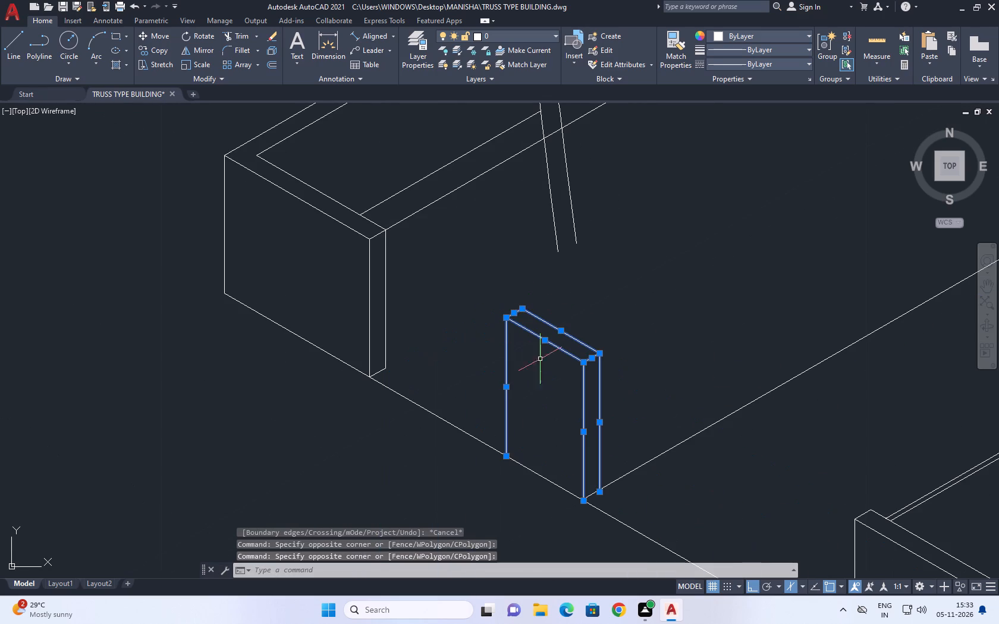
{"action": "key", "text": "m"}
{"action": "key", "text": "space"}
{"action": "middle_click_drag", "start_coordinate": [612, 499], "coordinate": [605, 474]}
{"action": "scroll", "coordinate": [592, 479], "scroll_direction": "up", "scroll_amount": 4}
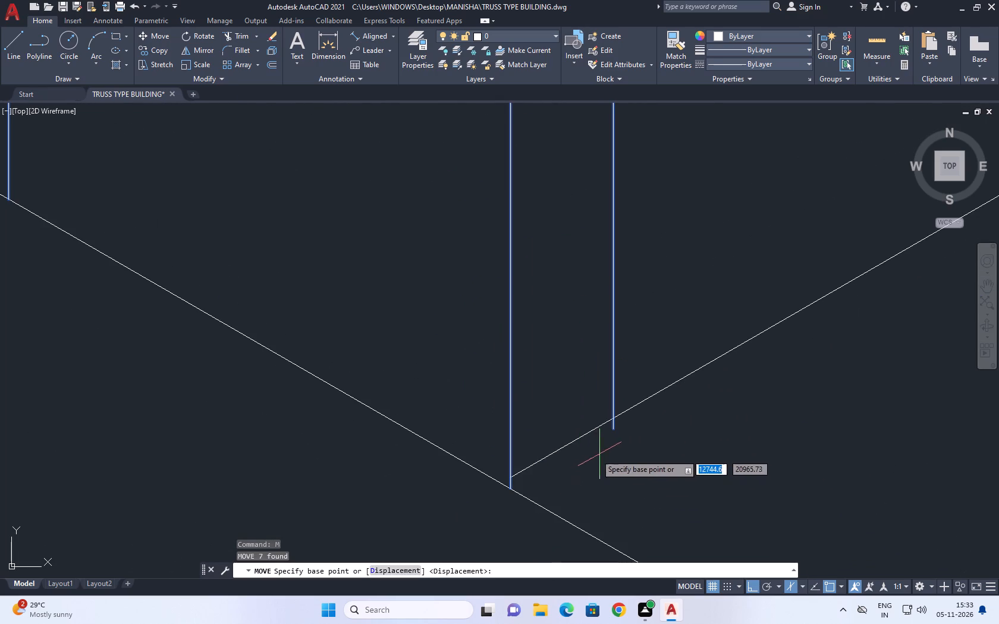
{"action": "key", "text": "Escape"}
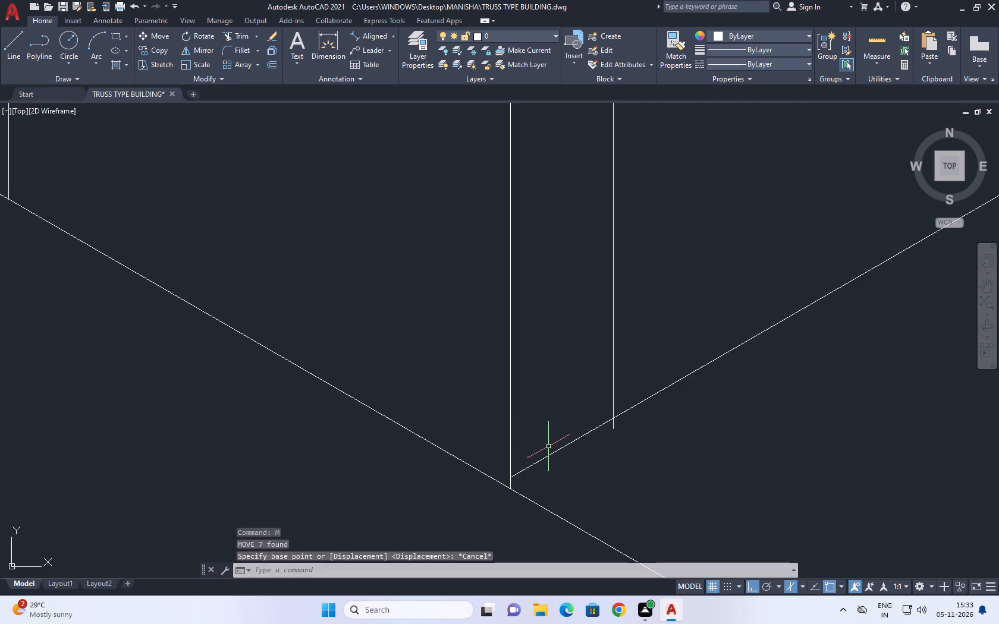
Extend the ground line past the wall piece's front vertical edge to the front boundary base line.
{"action": "type", "text": "EX"}
{"action": "key", "text": "space"}
{"action": "left_click", "coordinate": [552, 436]}
{"action": "left_click", "coordinate": [573, 487]}
{"action": "key", "text": "Escape"}
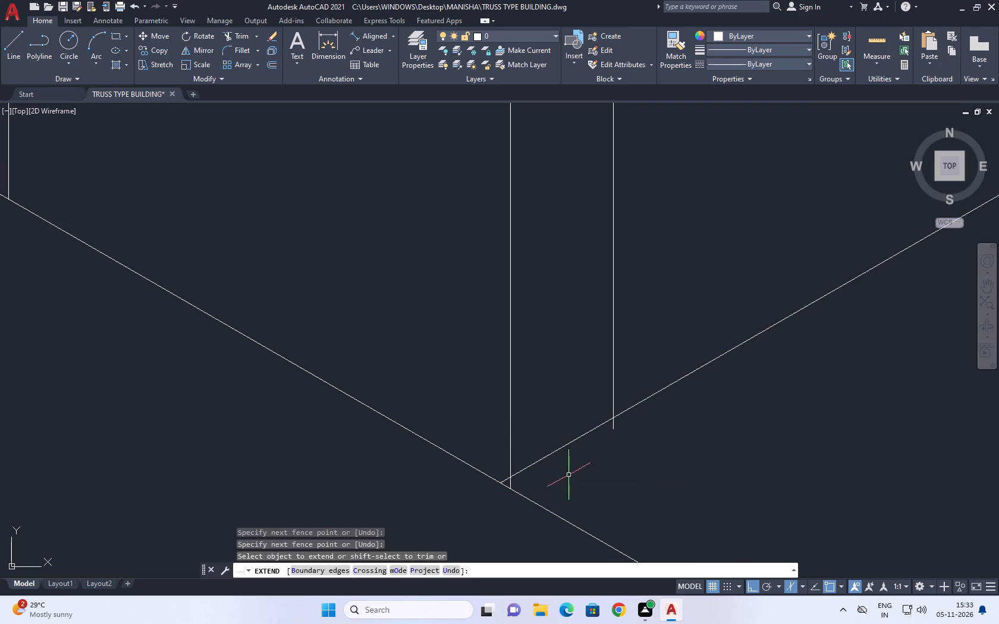
Move the middle wall piece so its front bottom corner sits where the ground line meets the front boundary base line.
{"action": "scroll", "coordinate": [568, 467], "scroll_direction": "down", "scroll_amount": 2}
{"action": "left_click_drag", "start_coordinate": [621, 363], "coordinate": [611, 363]}
{"action": "left_click", "coordinate": [510, 360]}
{"action": "middle_click_drag", "start_coordinate": [566, 264], "coordinate": [601, 505]}
{"action": "left_click_drag", "start_coordinate": [659, 300], "coordinate": [649, 307]}
{"action": "left_click_drag", "start_coordinate": [573, 361], "coordinate": [569, 372]}
{"action": "left_click", "coordinate": [541, 208]}
{"action": "left_click", "coordinate": [384, 330]}
{"action": "middle_click_drag", "start_coordinate": [490, 386], "coordinate": [529, 230]}
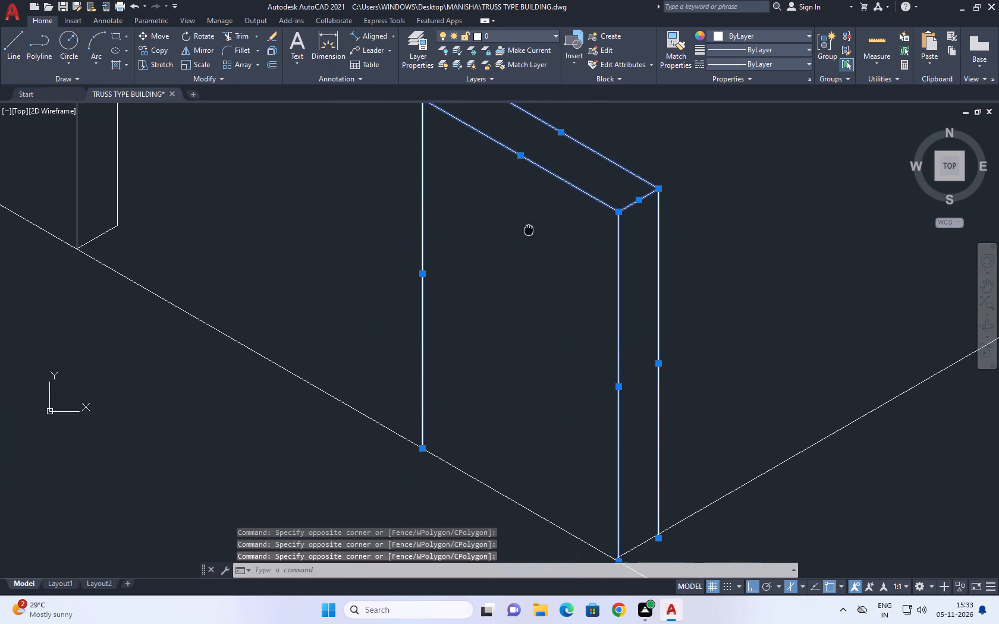
{"action": "key", "text": "m"}
{"action": "key", "text": "space"}
{"action": "middle_click_drag", "start_coordinate": [617, 525], "coordinate": [605, 345]}
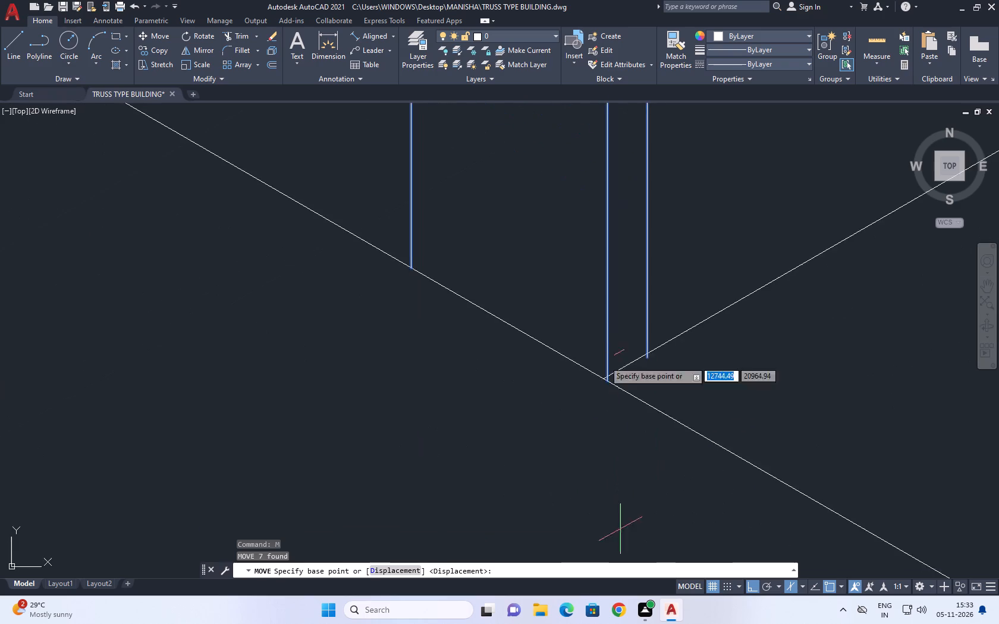
{"action": "scroll", "coordinate": [604, 404], "scroll_direction": "up", "scroll_amount": 4}
{"action": "left_click", "coordinate": [627, 358]}
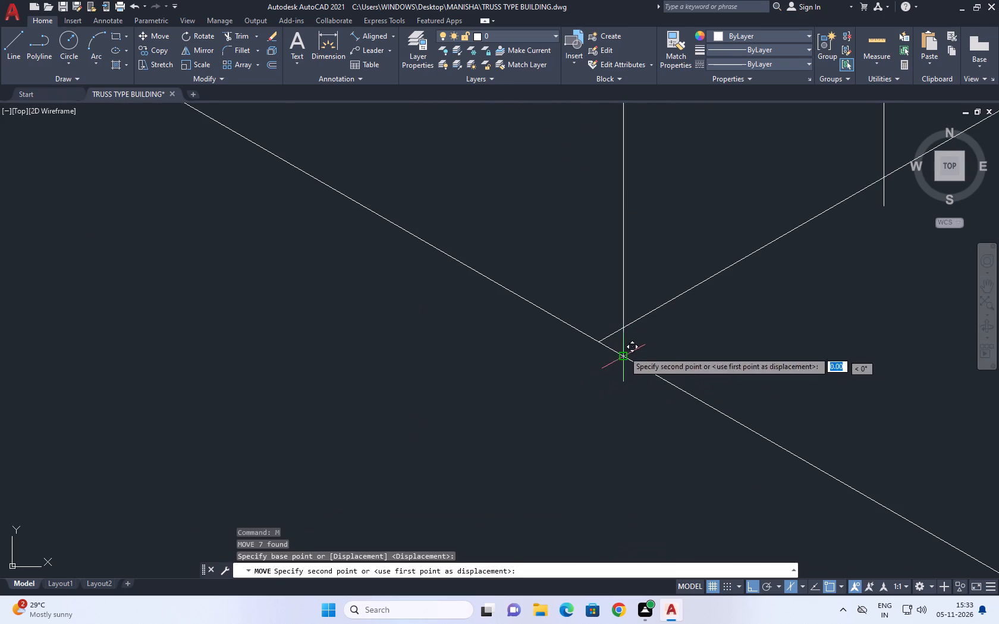
{"action": "left_click", "coordinate": [598, 339]}
{"action": "scroll", "coordinate": [615, 377], "scroll_direction": "down", "scroll_amount": 8}
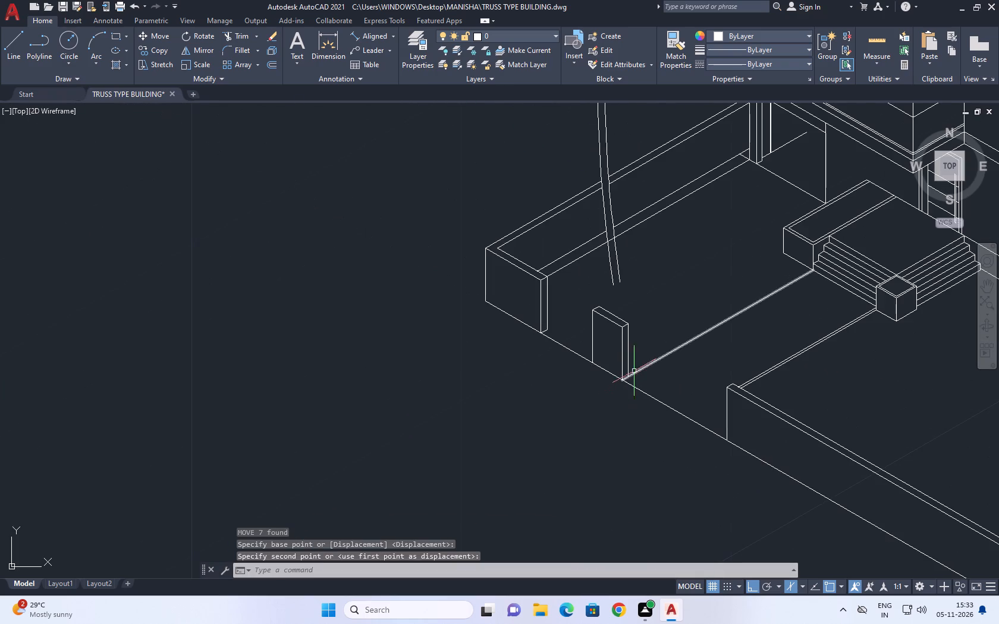
Draw a second ground line at 210° from the raised block's outer bottom corner to the middle wall piece.
{"action": "middle_click_drag", "start_coordinate": [651, 323], "coordinate": [628, 386]}
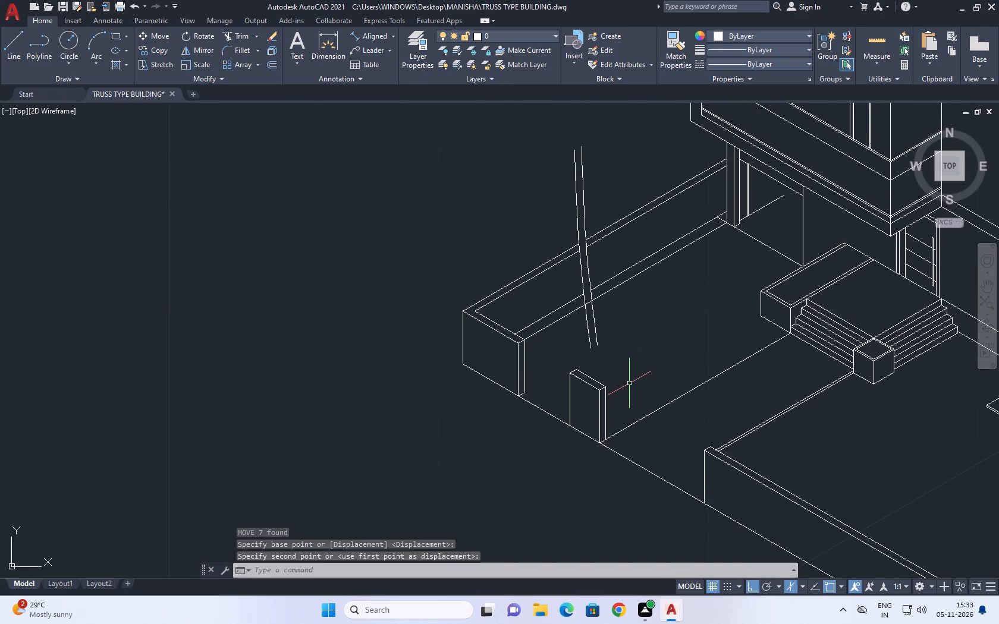
{"action": "middle_click_drag", "start_coordinate": [611, 388], "coordinate": [589, 406]}
{"action": "key", "text": "l"}
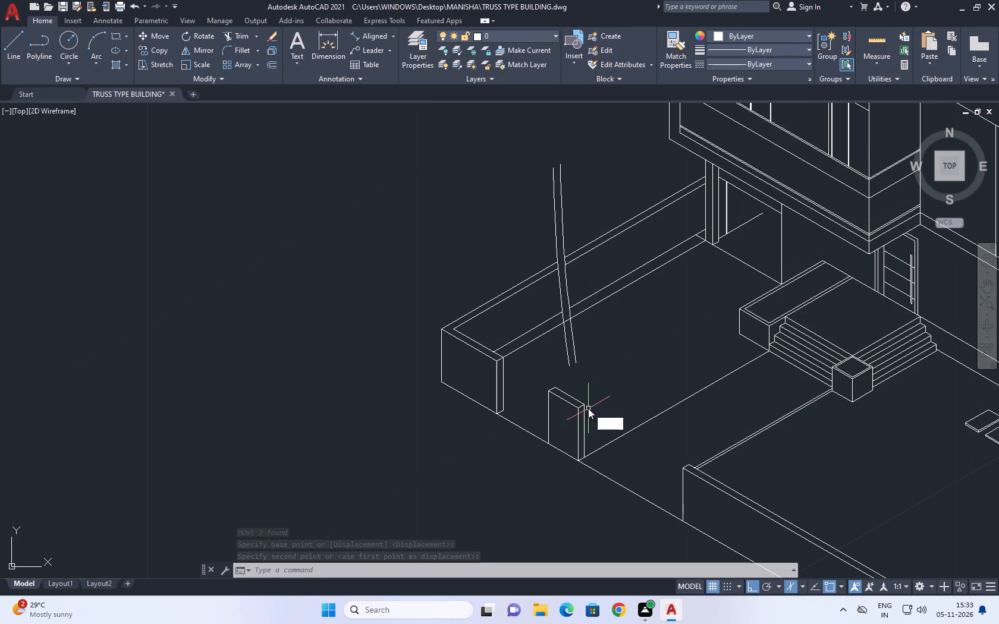
{"action": "key", "text": "space"}
{"action": "left_click", "coordinate": [739, 332]}
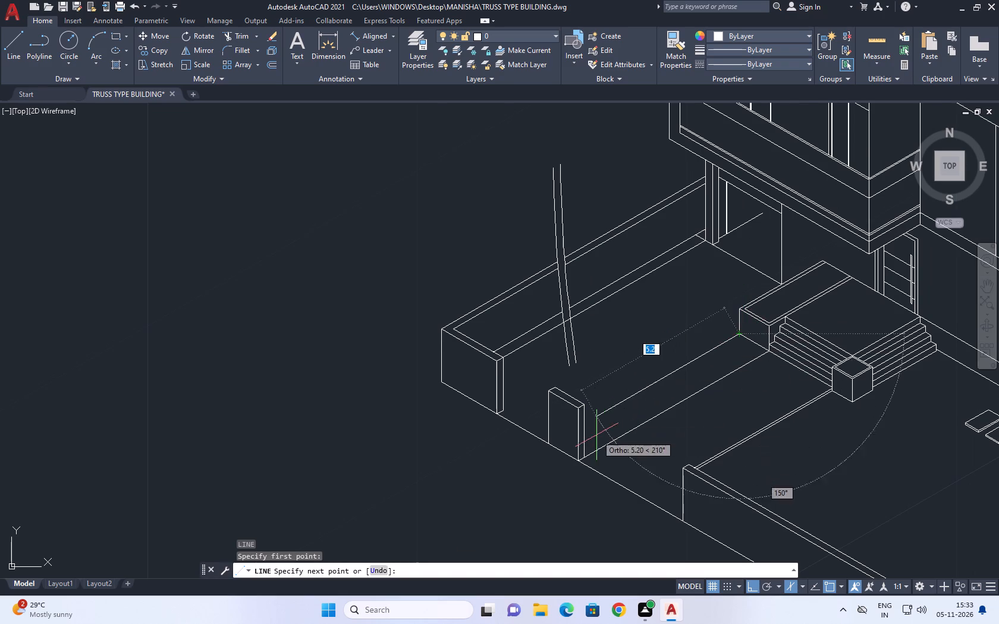
{"action": "scroll", "coordinate": [589, 436], "scroll_direction": "up", "scroll_amount": 3}
{"action": "left_click", "coordinate": [549, 428]}
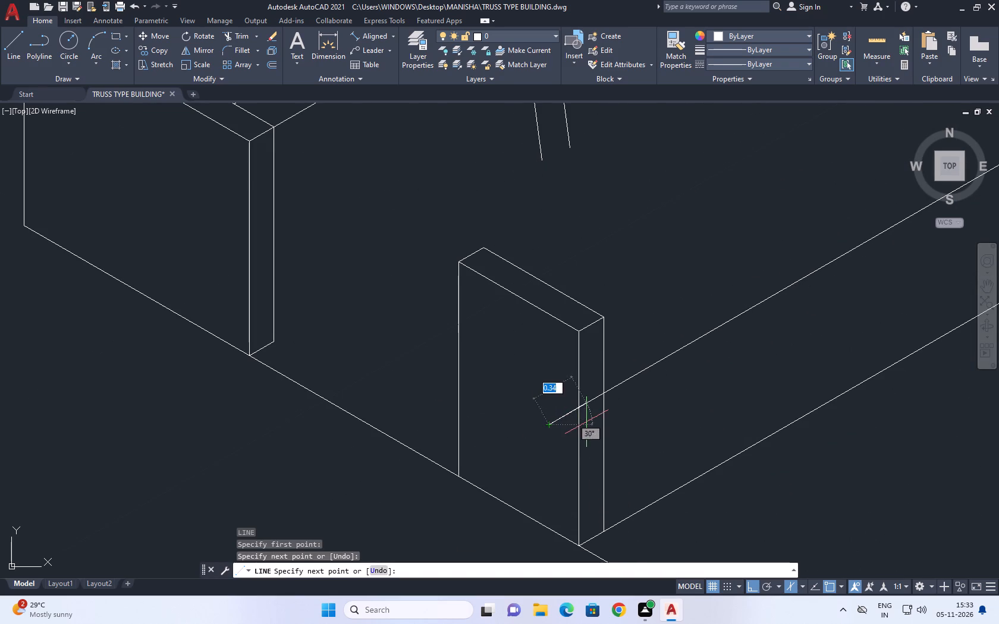
{"action": "key", "text": "Escape"}
Trim the second ground line's portions that cross the middle wall piece's end and front faces.
{"action": "type", "text": "TR"}
{"action": "key", "text": "space"}
{"action": "left_click", "coordinate": [596, 398]}
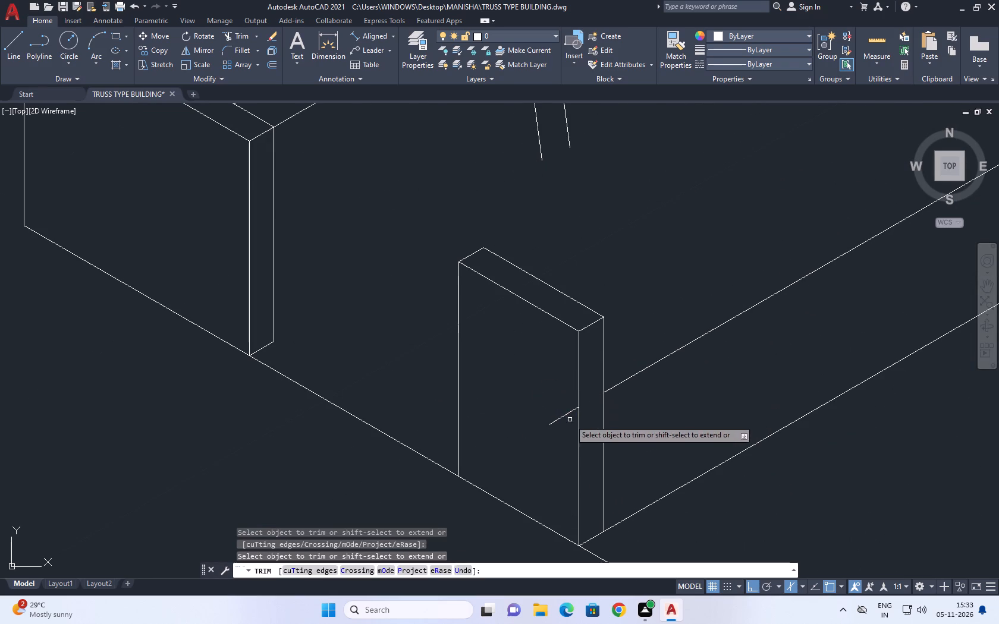
{"action": "left_click", "coordinate": [567, 419]}
{"action": "left_click", "coordinate": [566, 397]}
{"action": "scroll", "coordinate": [566, 410], "scroll_direction": "down", "scroll_amount": 3}
{"action": "key", "text": "space"}
{"action": "middle_click_drag", "start_coordinate": [618, 444], "coordinate": [593, 472]}
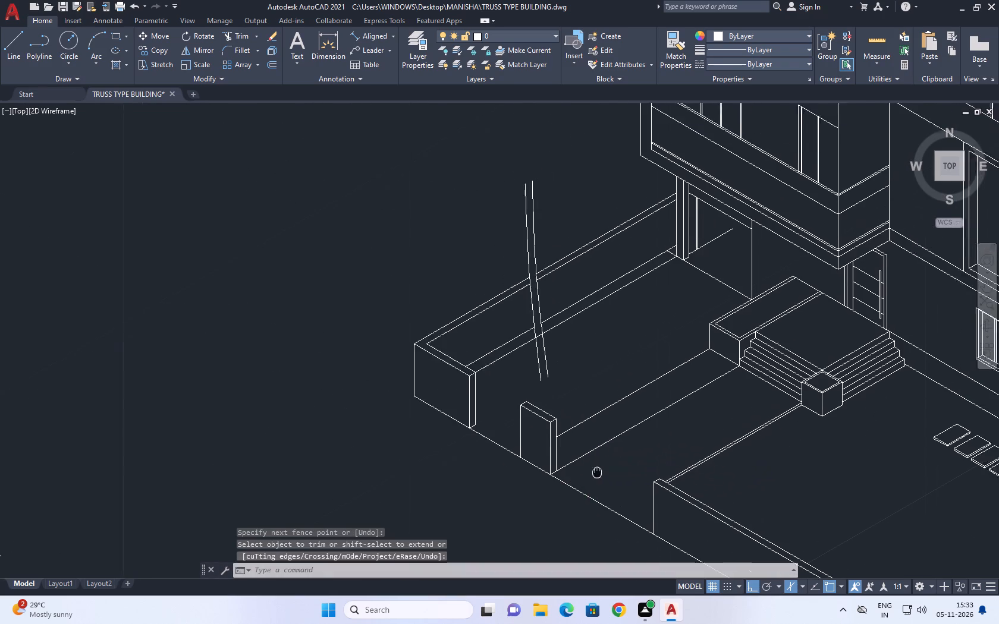
Draw a ground line at 330° from the middle wall piece's back bottom corner across the opening to the long front wall.
{"action": "middle_click_drag", "start_coordinate": [593, 472], "coordinate": [585, 469]}
{"action": "middle_click_drag", "start_coordinate": [600, 486], "coordinate": [632, 412]}
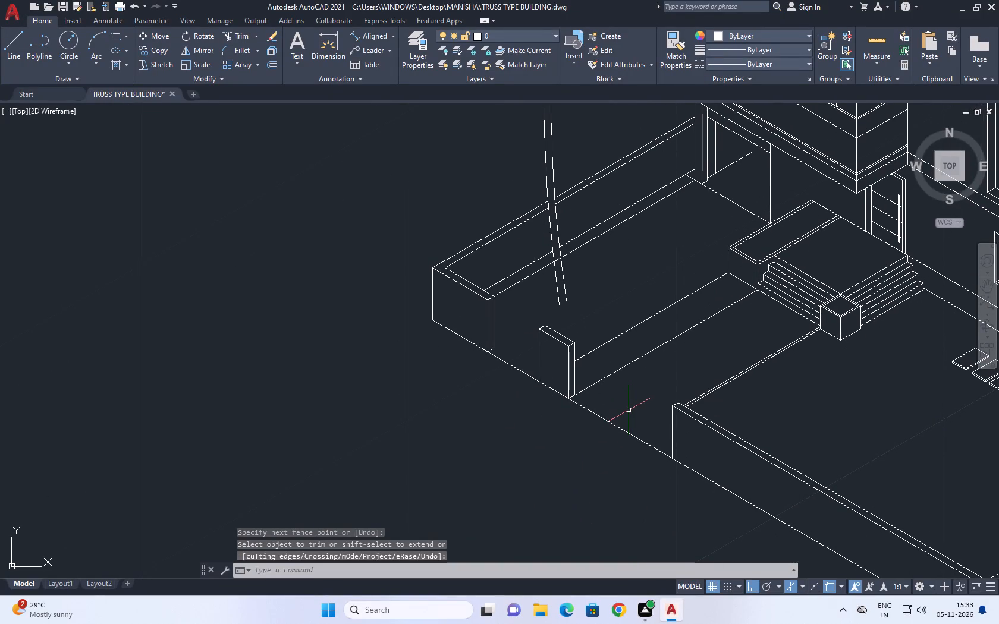
{"action": "scroll", "coordinate": [621, 414], "scroll_direction": "down", "scroll_amount": 2}
{"action": "middle_click_drag", "start_coordinate": [628, 428], "coordinate": [640, 463]}
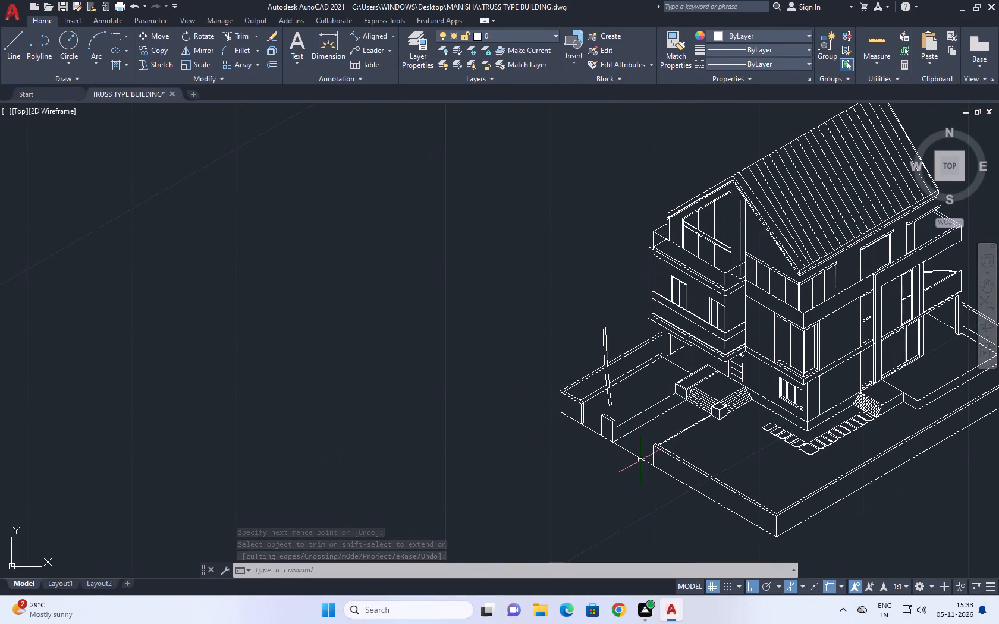
{"action": "scroll", "coordinate": [624, 444], "scroll_direction": "up", "scroll_amount": 2}
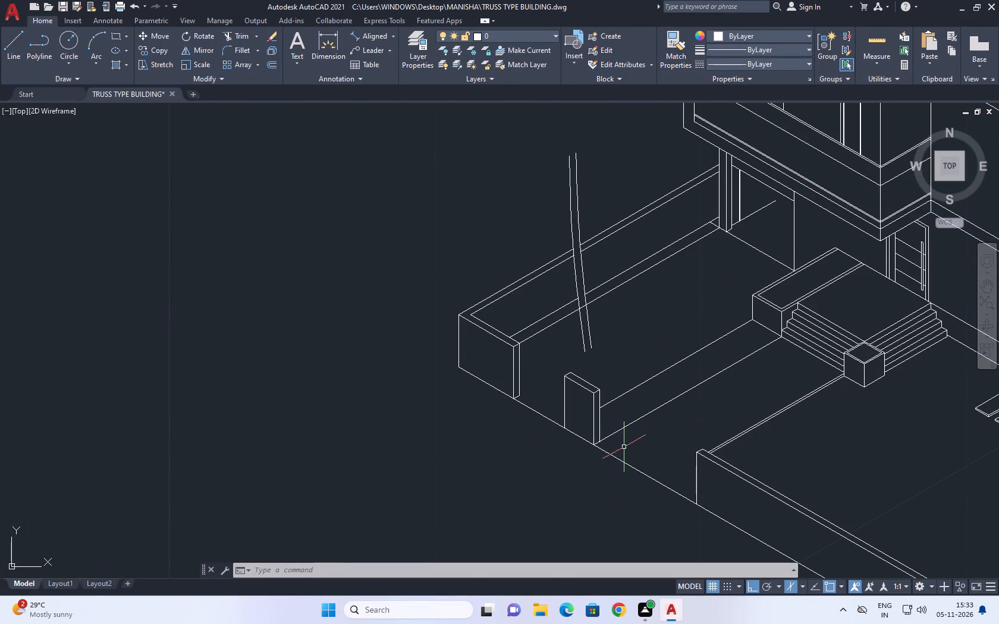
{"action": "type", "text": "L"}
{"action": "key", "text": "space"}
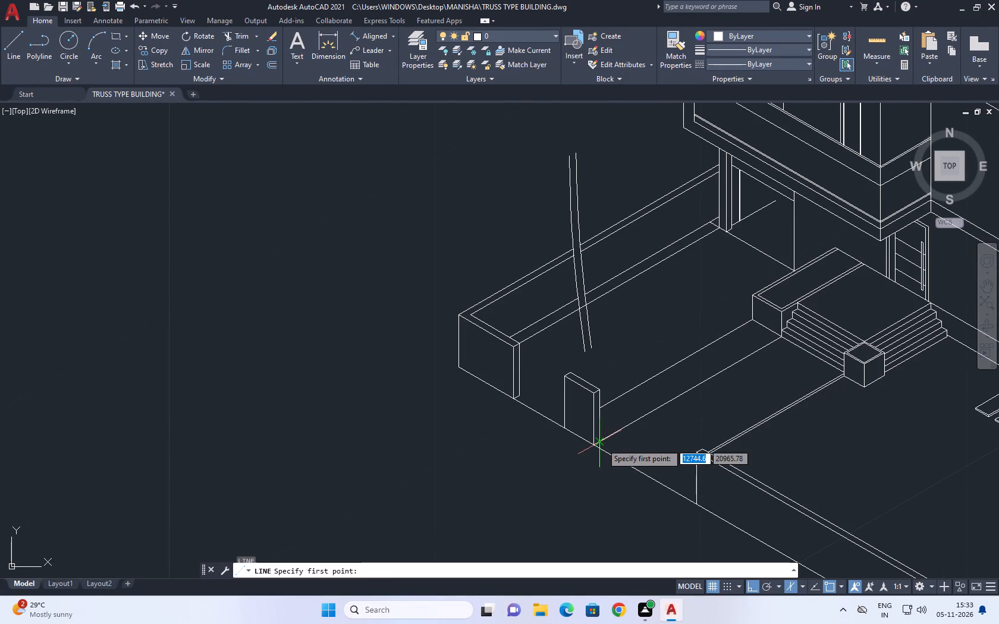
{"action": "left_click", "coordinate": [602, 440]}
{"action": "scroll", "coordinate": [698, 503], "scroll_direction": "up", "scroll_amount": 1}
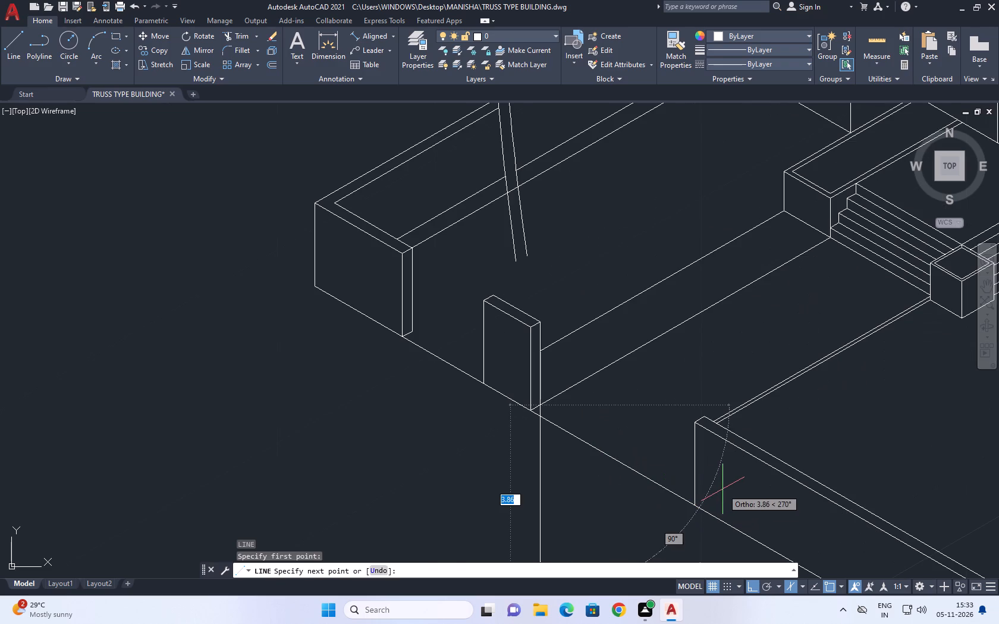
{"action": "key", "text": "F5"}
{"action": "left_click", "coordinate": [727, 490]}
{"action": "key", "text": "space"}
Trim the new ground line's end that runs past the long front wall's vertical corner edge.
{"action": "key", "text": "t"}
{"action": "key", "text": "r"}
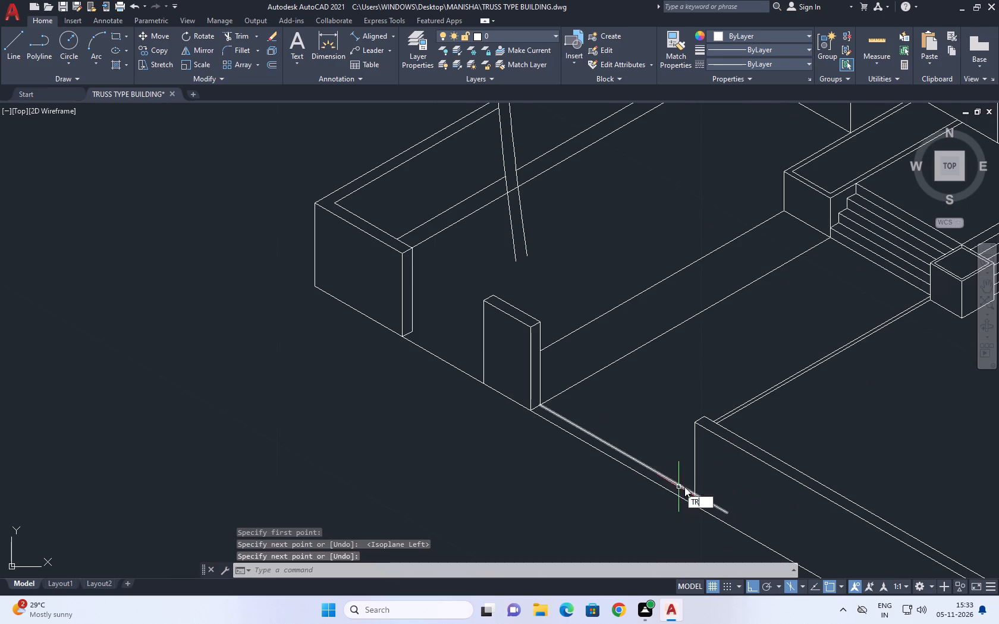
{"action": "key", "text": "space"}
{"action": "left_click", "coordinate": [705, 499]}
{"action": "key", "text": "space"}
{"action": "scroll", "coordinate": [677, 386], "scroll_direction": "down", "scroll_amount": 1}
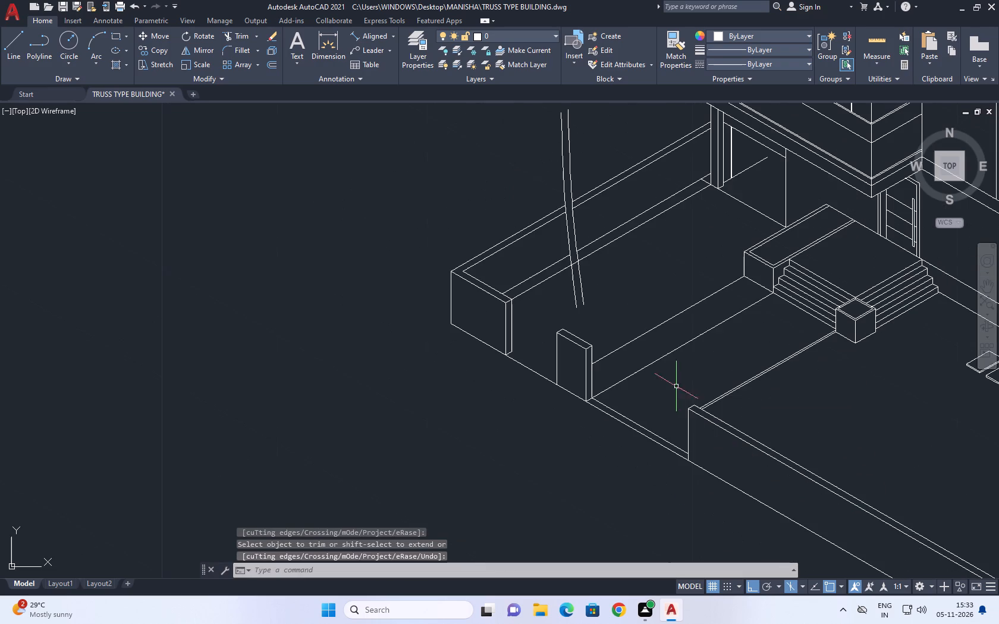
Draw a line at 210° outward from the long front wall's bottom corner at the opening.
{"action": "middle_click_drag", "start_coordinate": [666, 455], "coordinate": [648, 344]}
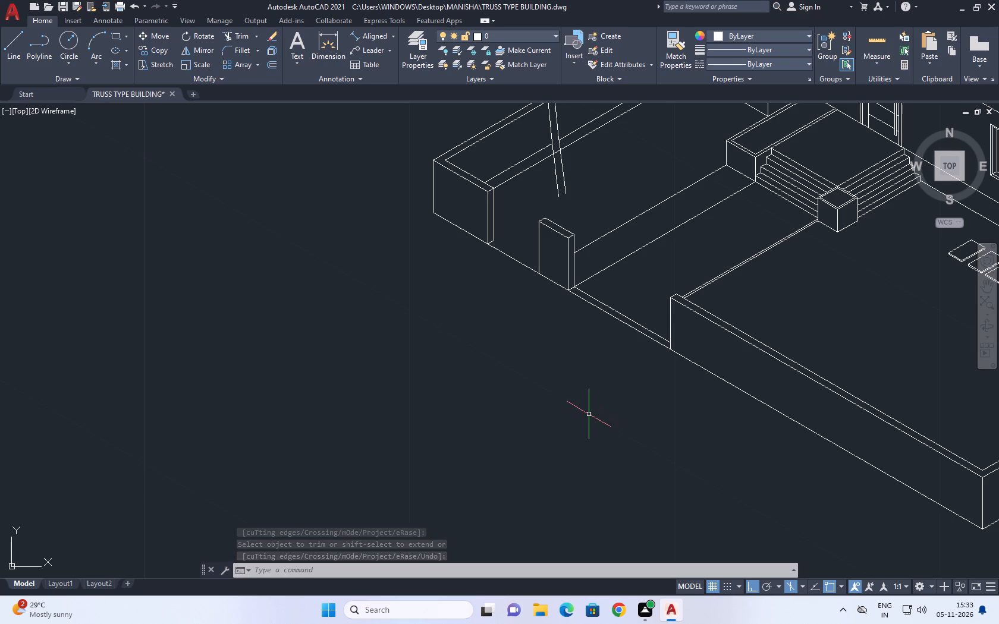
{"action": "key", "text": "l"}
{"action": "key", "text": "space"}
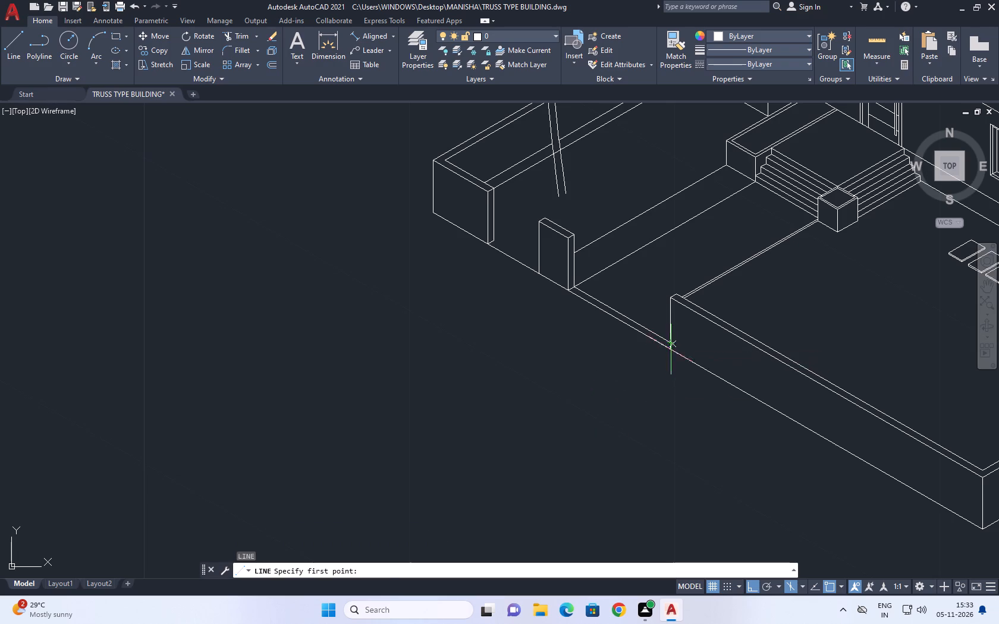
{"action": "left_click", "coordinate": [671, 352]}
{"action": "key", "text": "F5"}
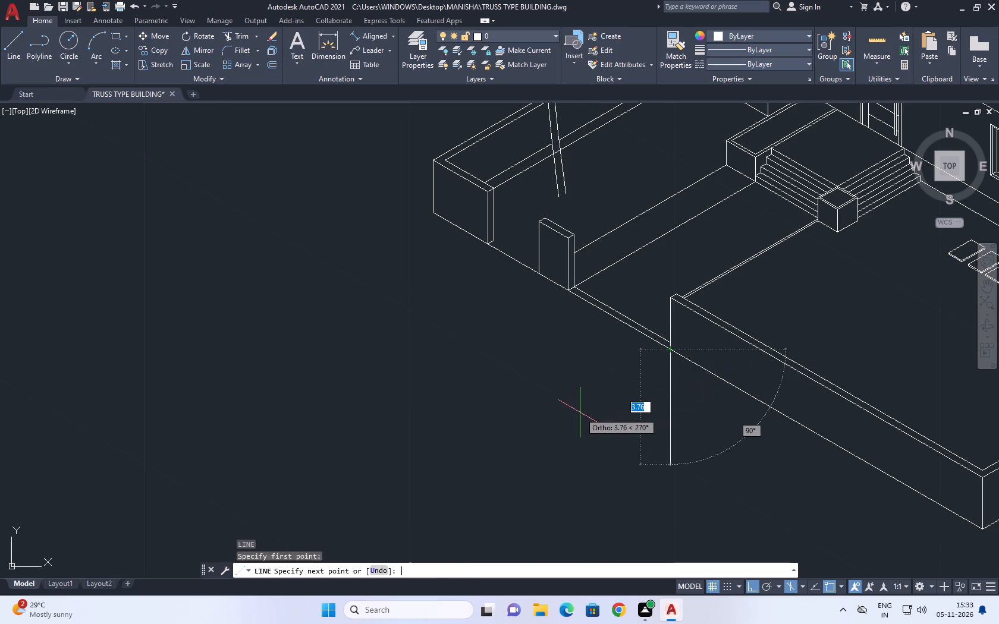
{"action": "left_click", "coordinate": [564, 423]}
{"action": "key", "text": "space"}
Draw a second line from the opening's inner ground line to the outer end of the 210° line.
{"action": "key", "text": "space"}
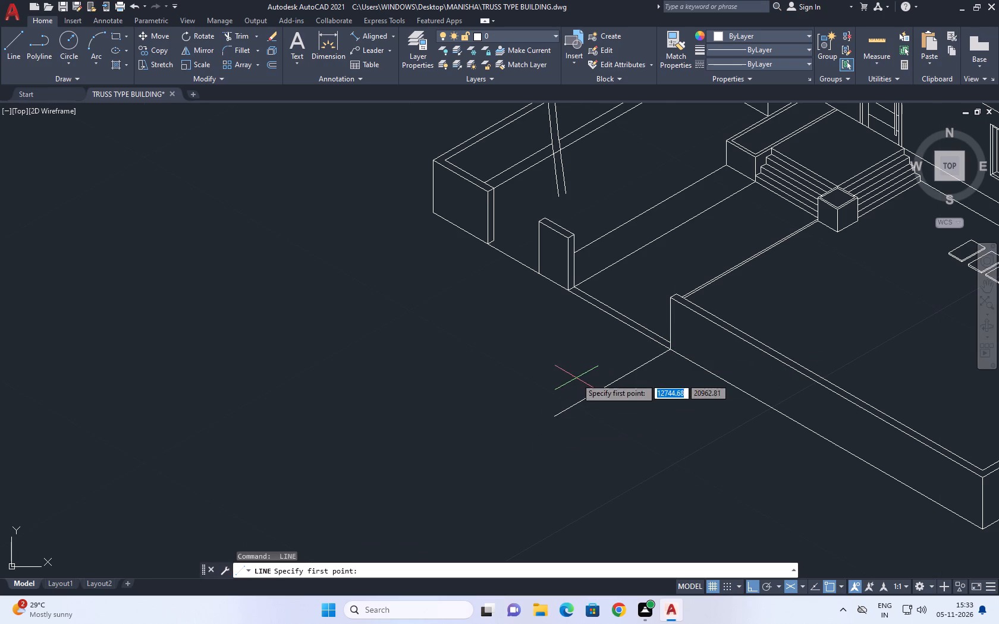
{"action": "left_click", "coordinate": [633, 320]}
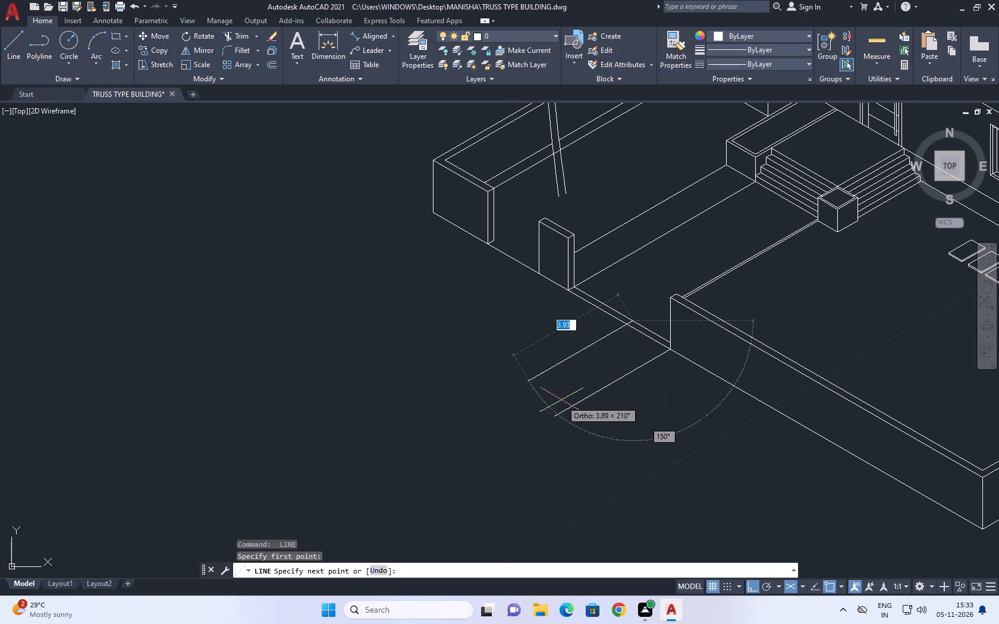
{"action": "left_click", "coordinate": [550, 414]}
{"action": "key", "text": "space"}
{"action": "scroll", "coordinate": [671, 363], "scroll_direction": "down", "scroll_amount": 2}
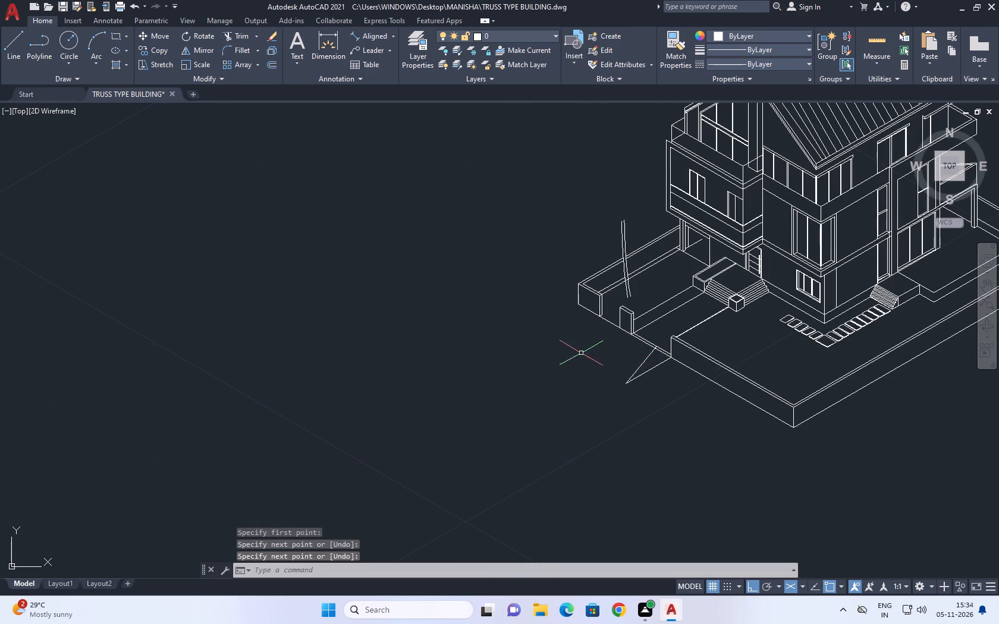
Draw a 2.5 line at 210° from the boundary's outer front bottom corner, continuing at 330° past the compound's far front corner.
{"action": "type", "text": "L"}
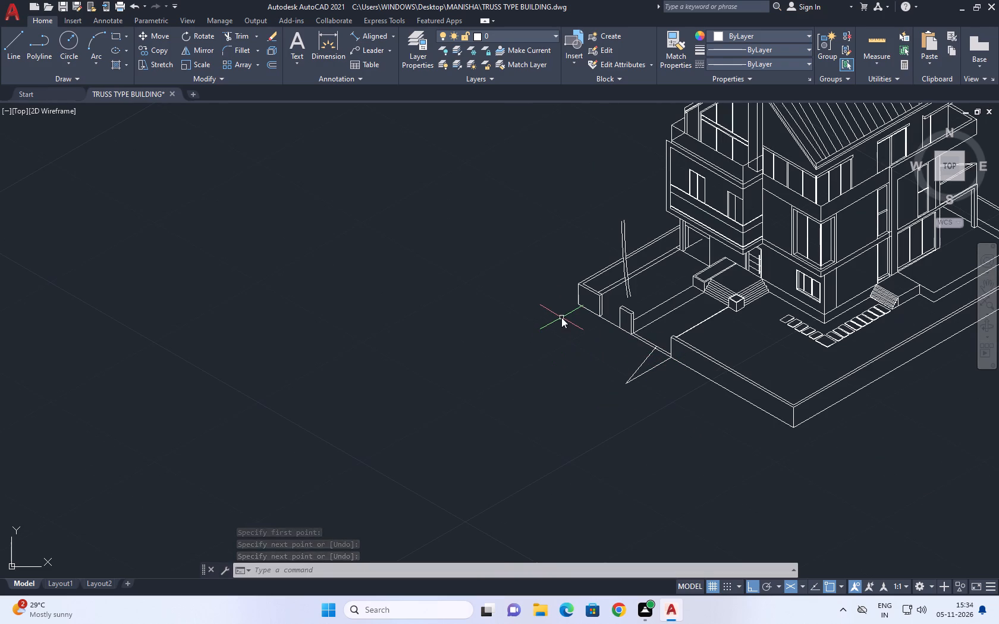
{"action": "key", "text": "space"}
{"action": "scroll", "coordinate": [563, 317], "scroll_direction": "up", "scroll_amount": 2}
{"action": "left_click", "coordinate": [599, 284]}
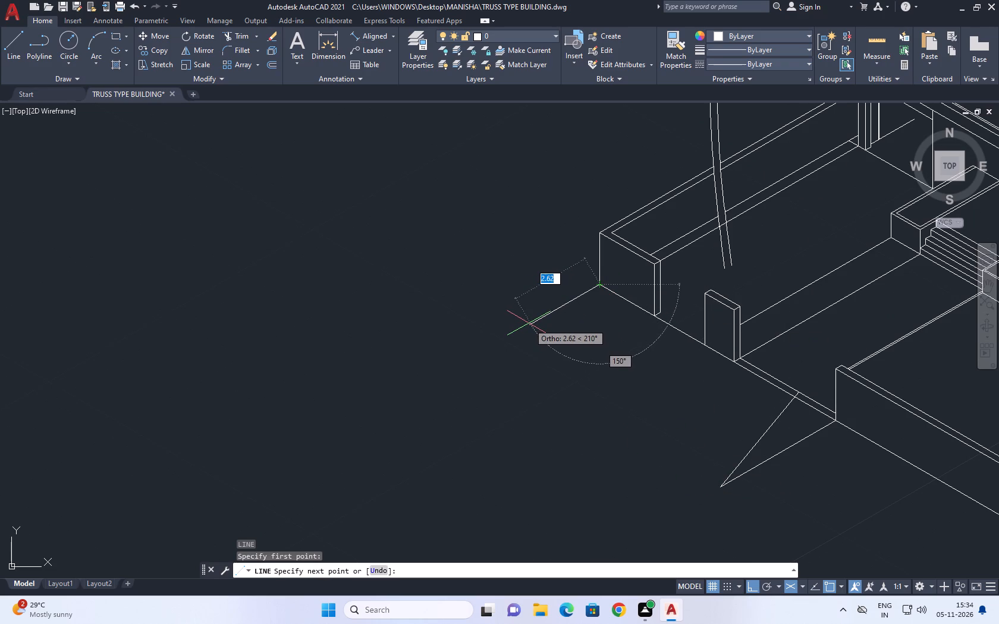
{"action": "type", "text": "2.5"}
{"action": "key", "text": "Return"}
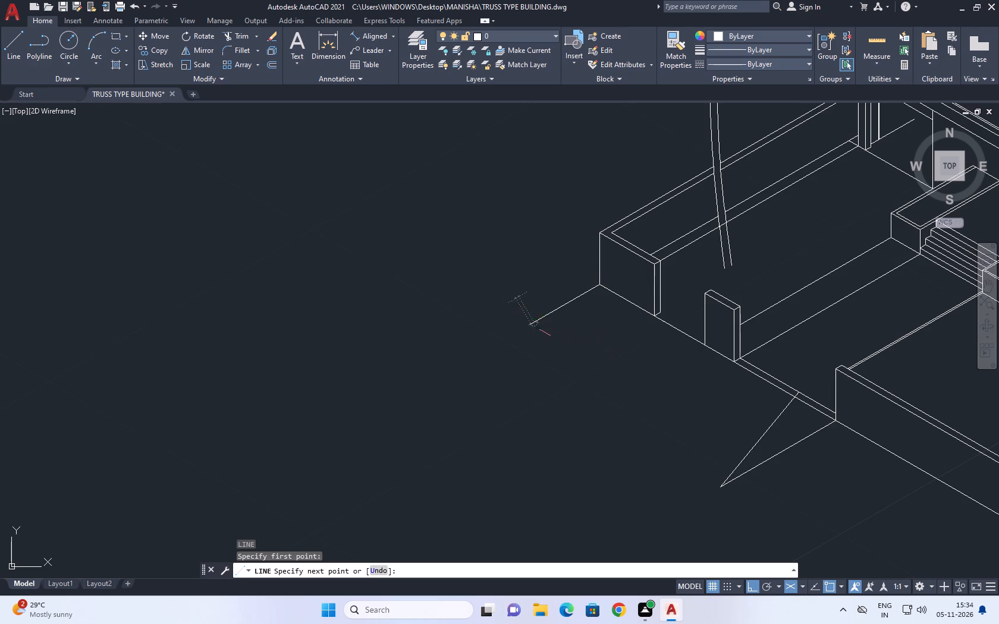
{"action": "middle_click_drag", "start_coordinate": [750, 434], "coordinate": [636, 311]}
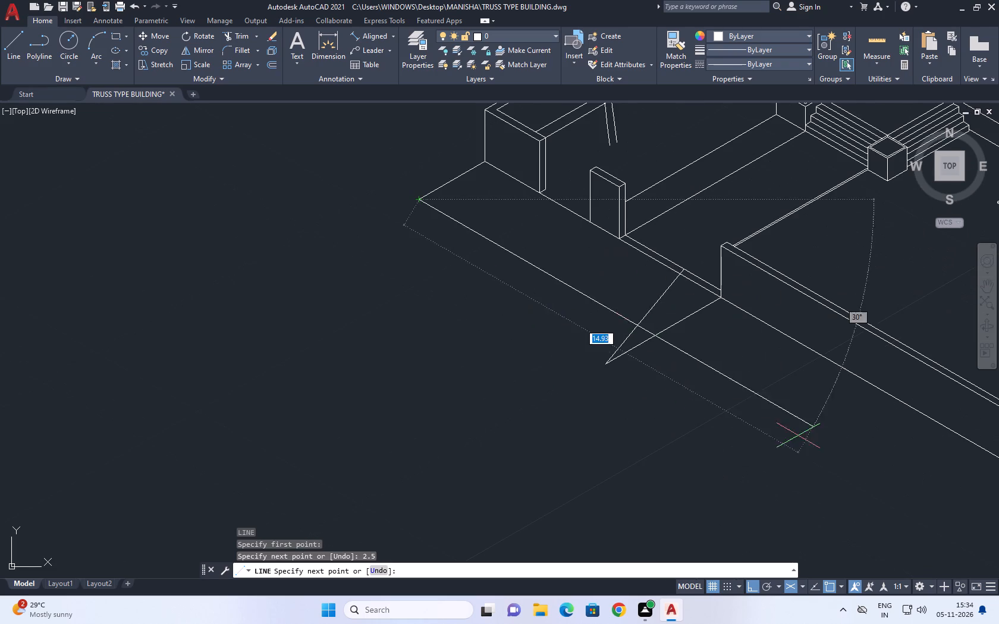
{"action": "middle_click_drag", "start_coordinate": [786, 440], "coordinate": [519, 250]}
{"action": "scroll", "coordinate": [508, 240], "scroll_direction": "down", "scroll_amount": 2}
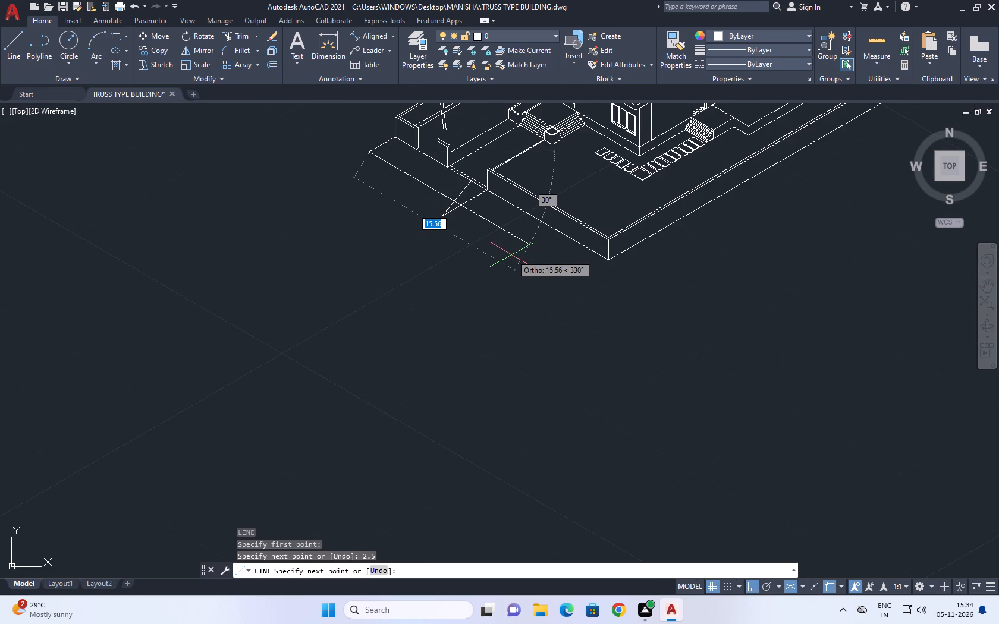
{"action": "left_click", "coordinate": [585, 317]}
{"action": "key", "text": "space"}
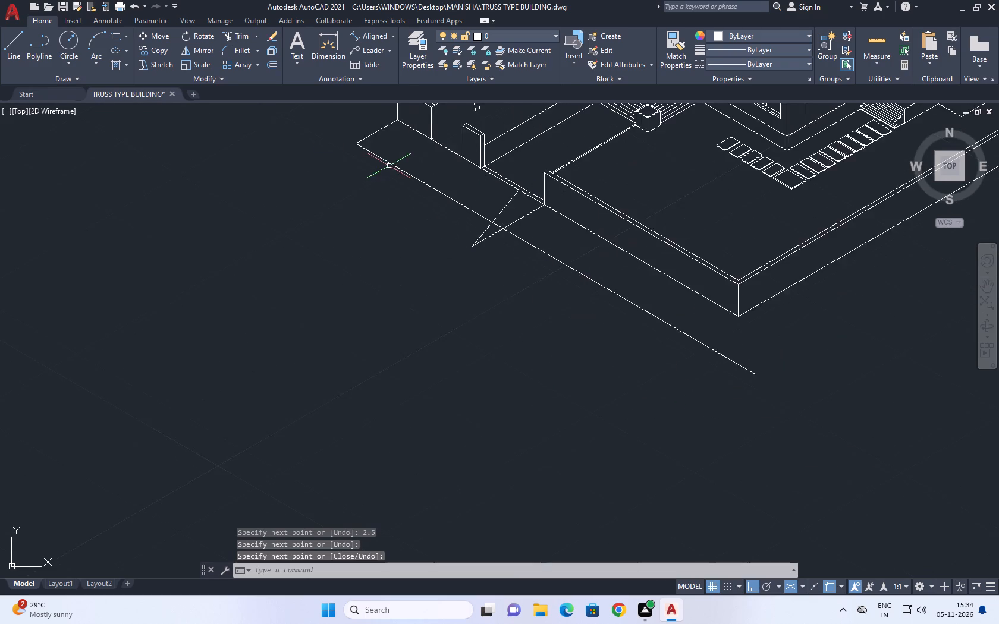
Copy the long outer line in front of the boundary 0.226 straight down.
{"action": "scroll", "coordinate": [389, 166], "scroll_direction": "up", "scroll_amount": 1}
{"action": "middle_click_drag", "start_coordinate": [388, 167], "coordinate": [471, 344]}
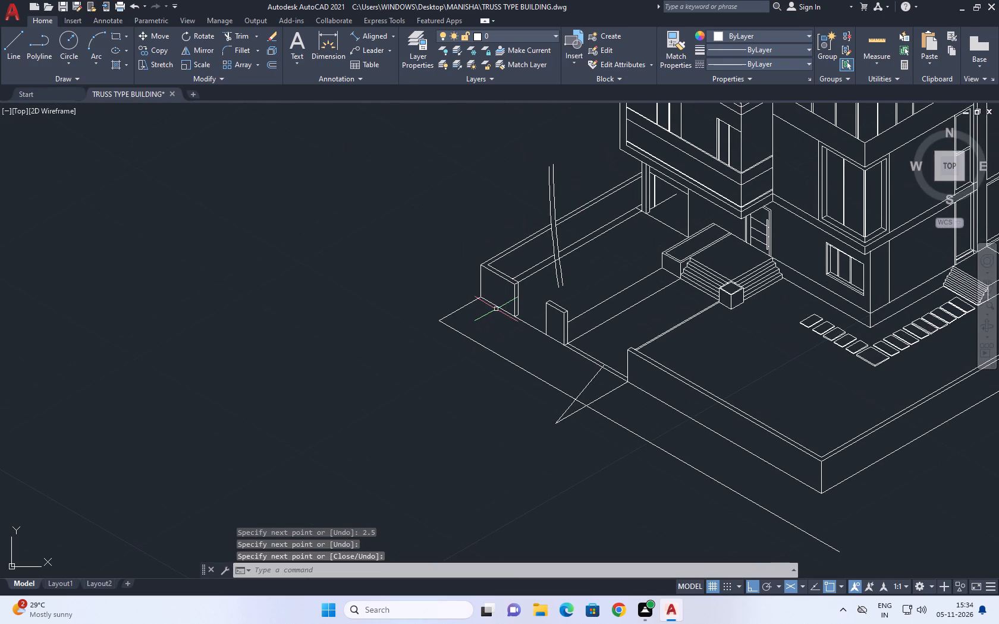
{"action": "left_click", "coordinate": [461, 333]}
{"action": "key", "text": "c"}
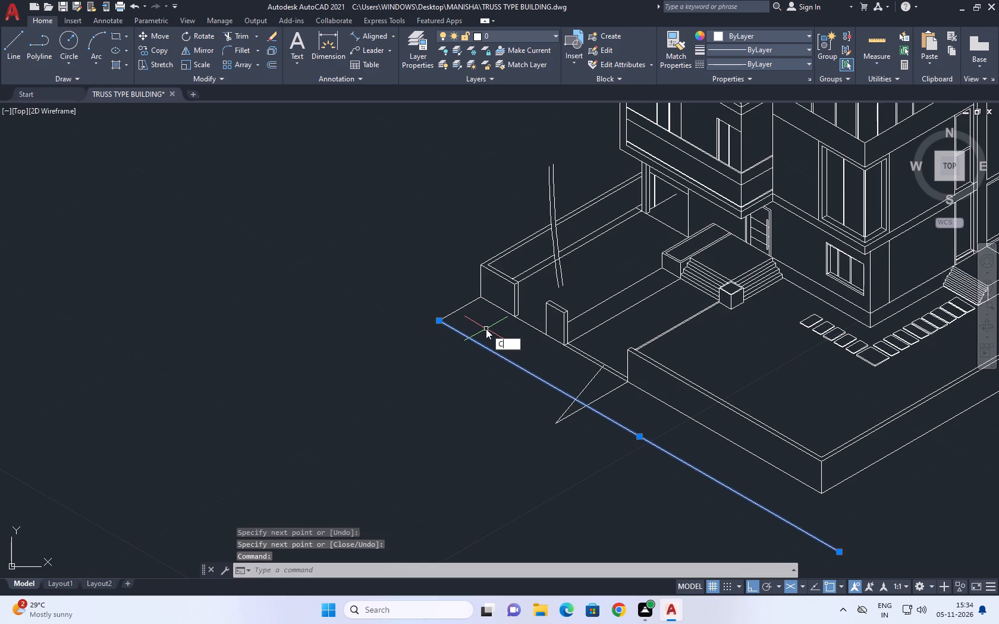
{"action": "type", "text": "O"}
{"action": "key", "text": "space"}
{"action": "scroll", "coordinate": [452, 333], "scroll_direction": "up", "scroll_amount": 1}
{"action": "left_click", "coordinate": [432, 317]}
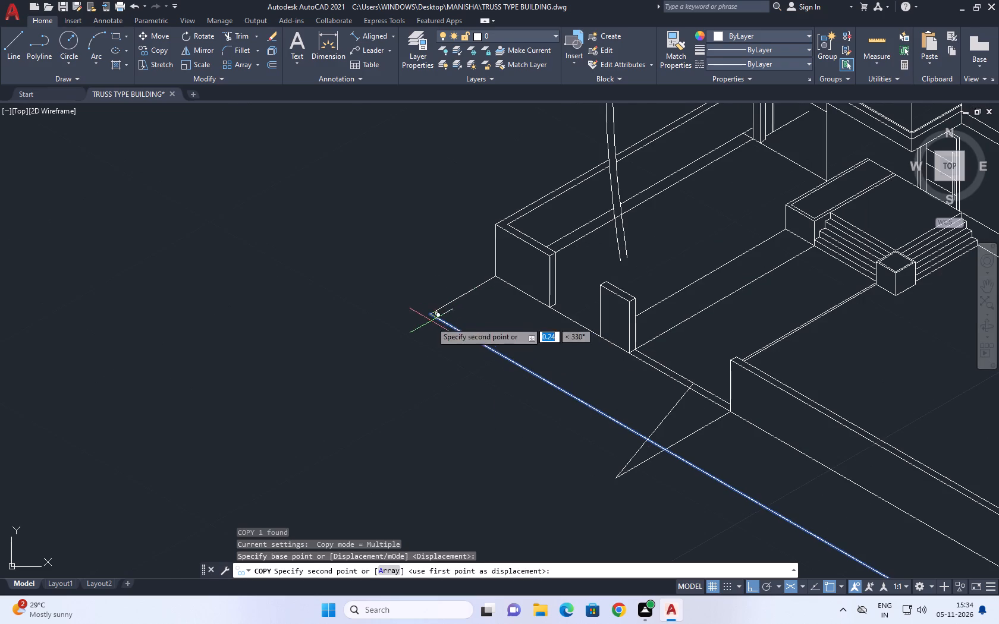
{"action": "key", "text": "F5"}
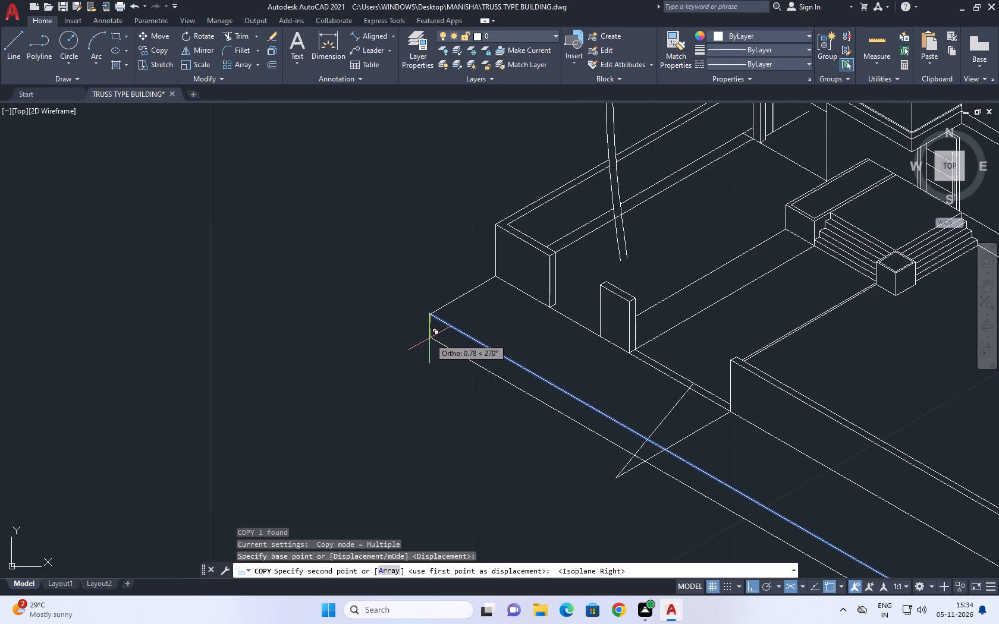
{"action": "key", "text": "0"}
{"action": "key", "text": "period"}
{"action": "key", "text": "2"}
{"action": "key", "text": "2"}
{"action": "key", "text": "6"}
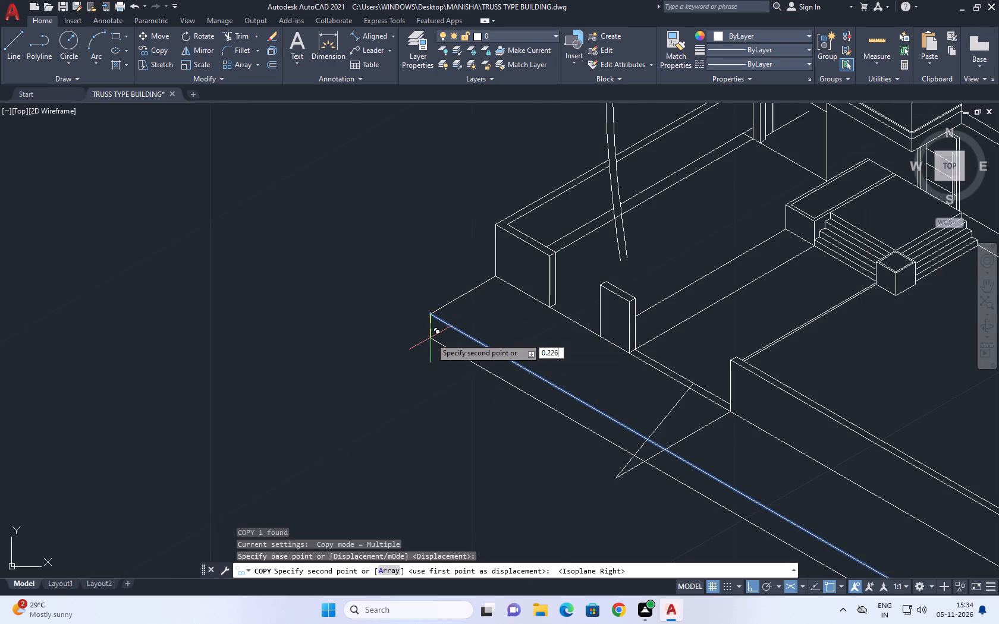
{"action": "key", "text": "space"}
{"action": "key", "text": "Escape"}
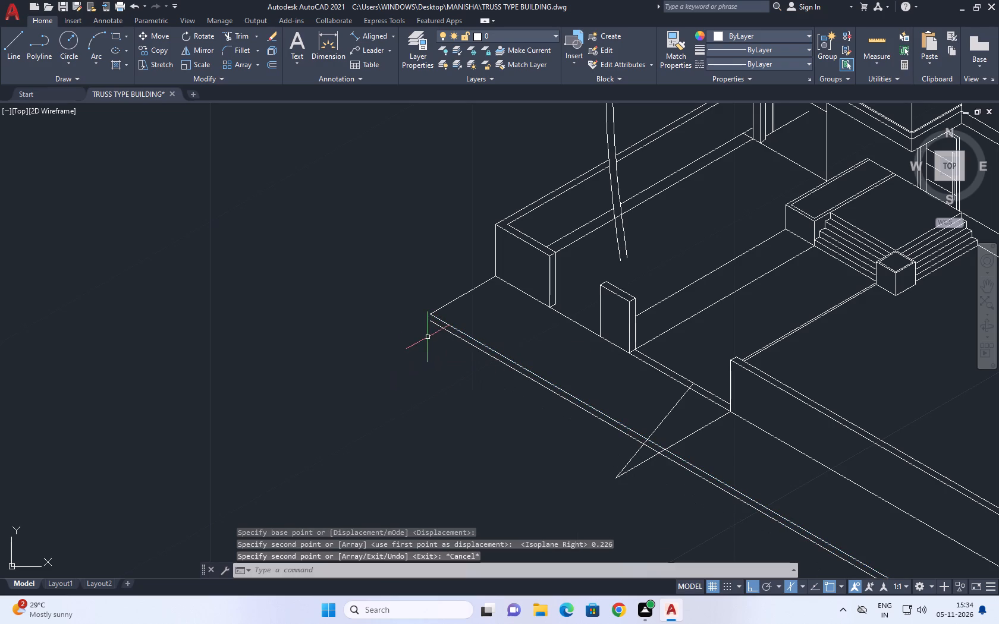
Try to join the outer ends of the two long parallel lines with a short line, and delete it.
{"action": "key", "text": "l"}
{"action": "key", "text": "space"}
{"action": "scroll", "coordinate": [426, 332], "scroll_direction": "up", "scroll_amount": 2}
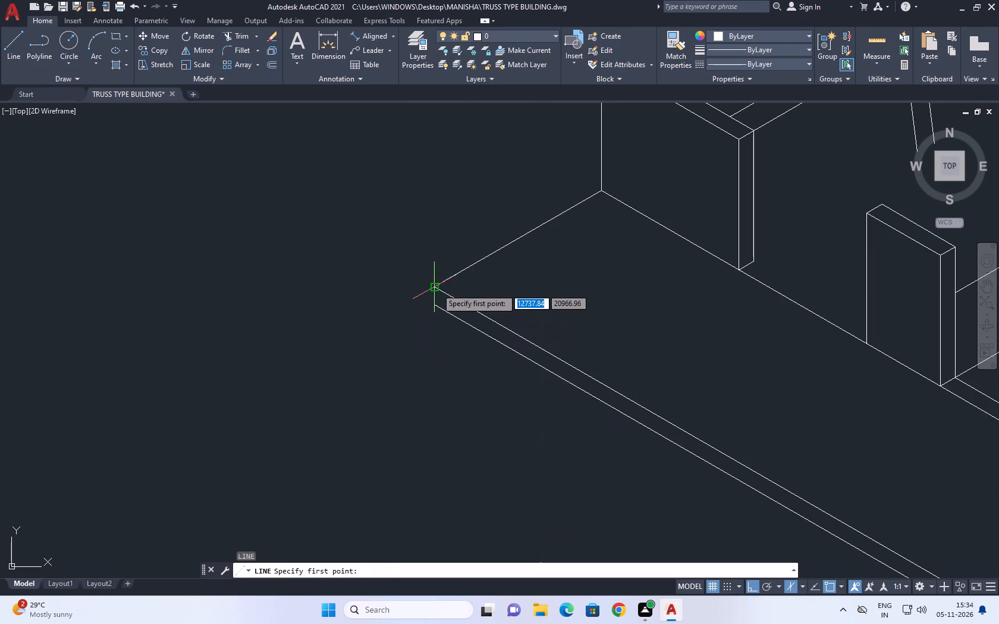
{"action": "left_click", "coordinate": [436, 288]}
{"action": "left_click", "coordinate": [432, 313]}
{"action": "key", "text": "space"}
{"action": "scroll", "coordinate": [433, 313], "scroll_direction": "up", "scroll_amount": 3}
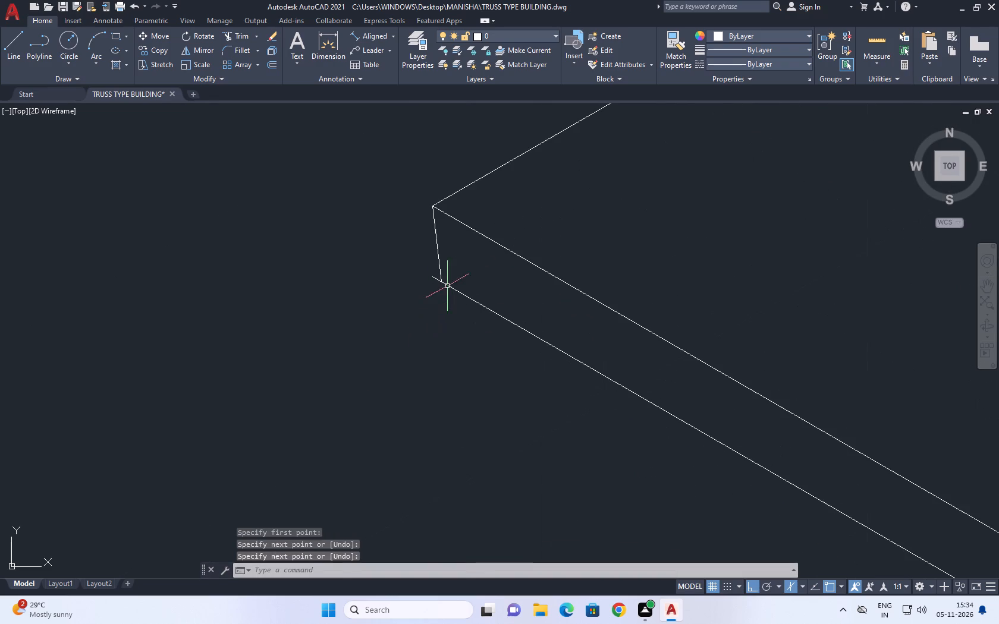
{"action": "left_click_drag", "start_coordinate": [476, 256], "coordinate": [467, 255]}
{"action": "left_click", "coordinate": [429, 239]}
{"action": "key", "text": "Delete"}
Draw a vertical line down from the upper long line's outer corner and trim it off below the lower line.
{"action": "key", "text": "l"}
{"action": "key", "text": "space"}
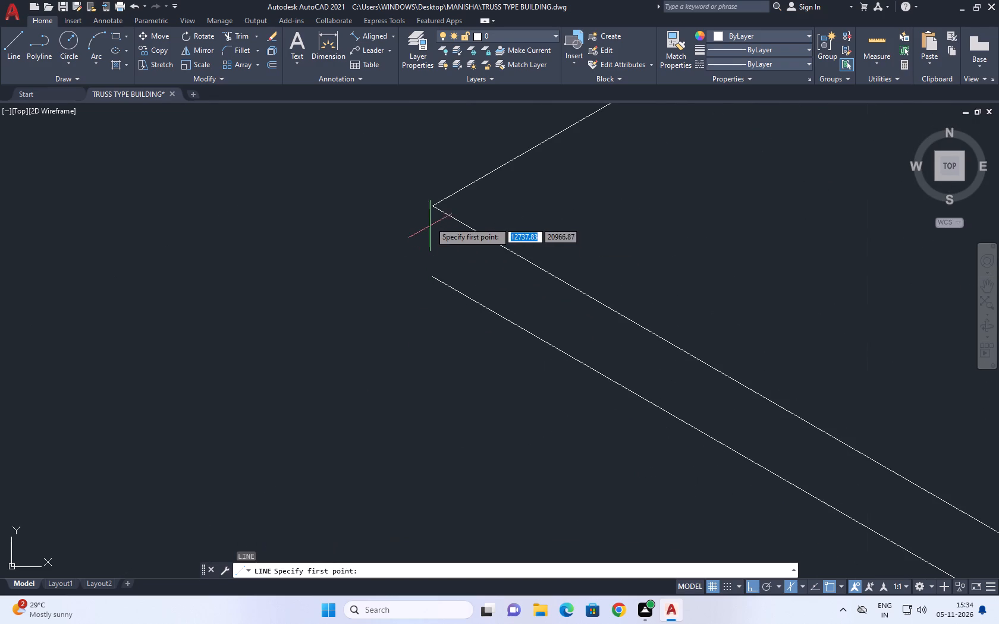
{"action": "left_click", "coordinate": [432, 205]}
{"action": "left_click", "coordinate": [427, 332]}
{"action": "key", "text": "space"}
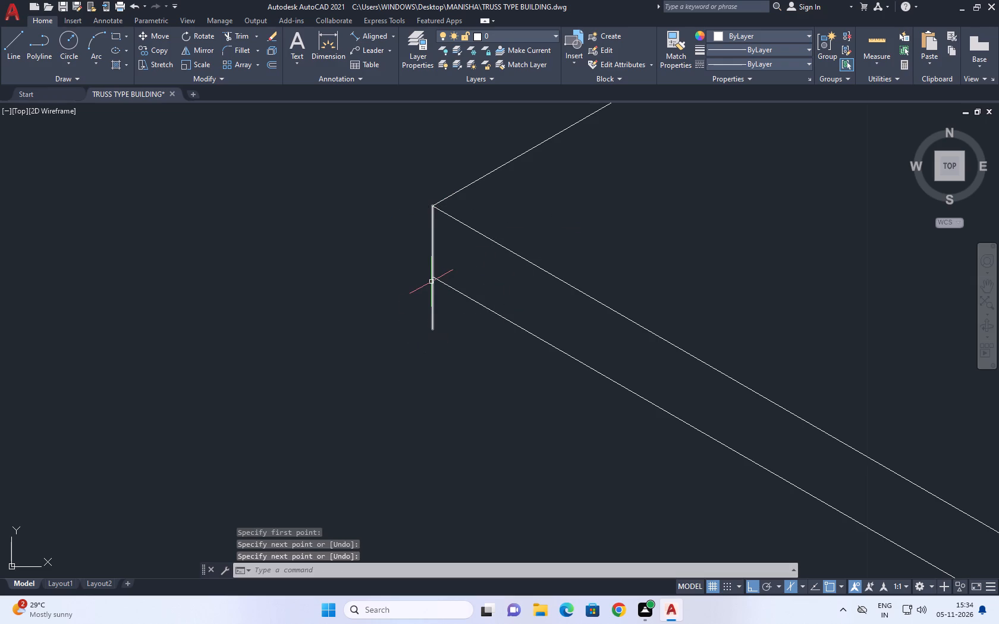
{"action": "type", "text": "TR"}
{"action": "key", "text": "space"}
{"action": "left_click", "coordinate": [434, 300]}
{"action": "left_click_drag", "start_coordinate": [415, 304], "coordinate": [406, 304]}
{"action": "scroll", "coordinate": [398, 250], "scroll_direction": "down", "scroll_amount": 5}
{"action": "key", "text": "space"}
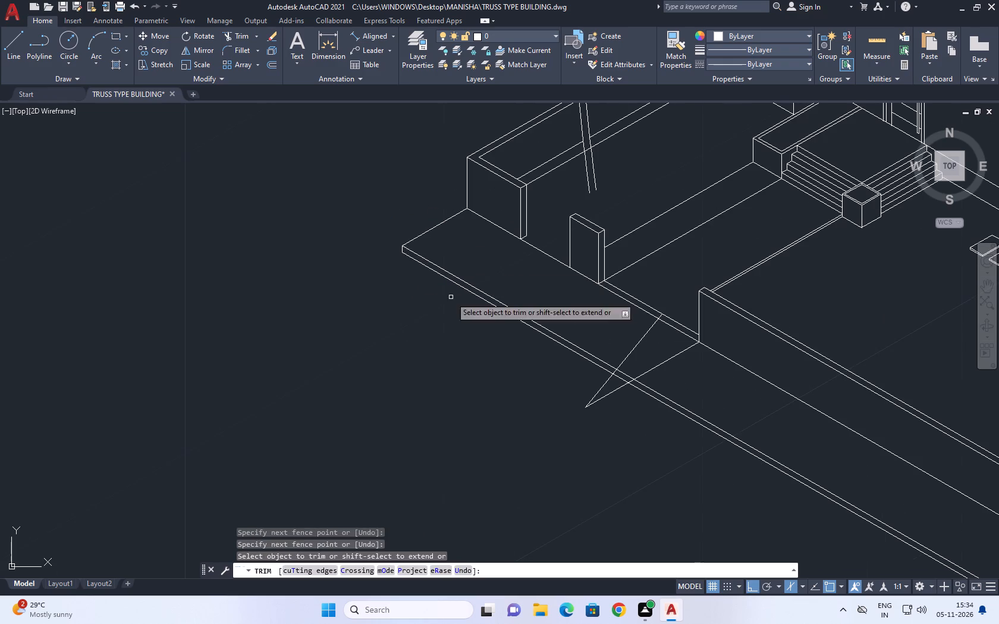
Draw a short line at 330° from the outer corner along the upper long line.
{"action": "middle_click_drag", "start_coordinate": [465, 306], "coordinate": [399, 336]}
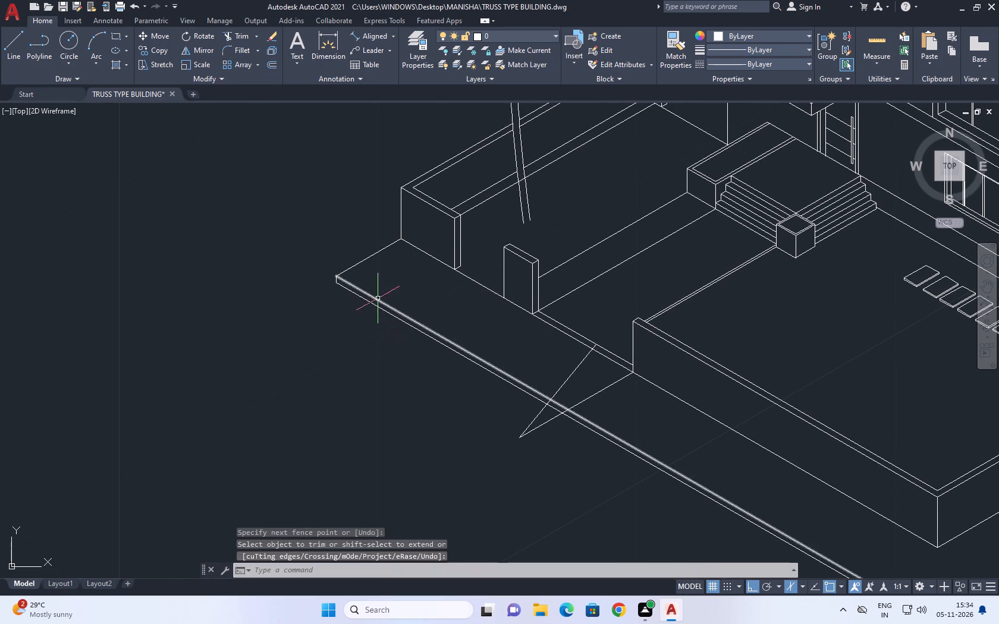
{"action": "middle_click_drag", "start_coordinate": [368, 293], "coordinate": [369, 314]}
{"action": "key", "text": "l"}
{"action": "key", "text": "space"}
{"action": "scroll", "coordinate": [366, 313], "scroll_direction": "up", "scroll_amount": 2}
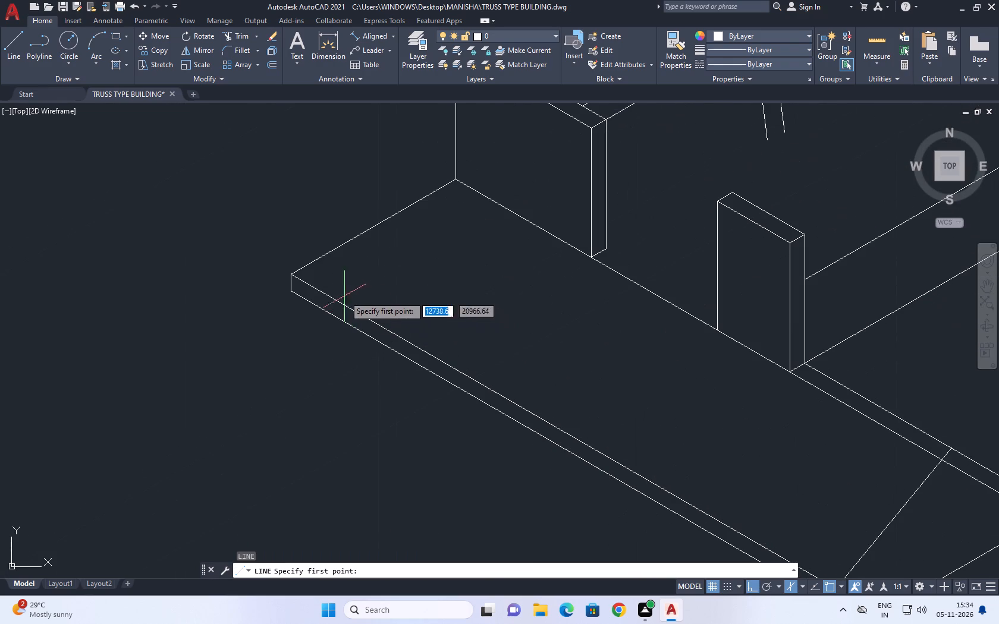
{"action": "left_click", "coordinate": [293, 276]}
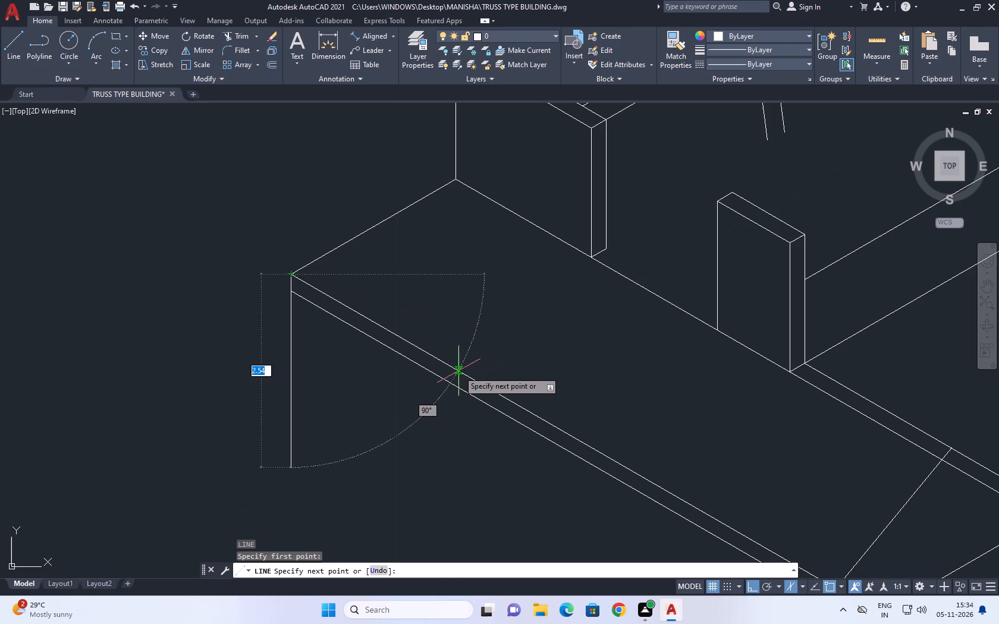
{"action": "key", "text": "F5"}
{"action": "left_click", "coordinate": [461, 371]}
{"action": "key", "text": "space"}
Copy the short 330° line at the strip's outer corner 0.226 inward along the end edge and delete the original line.
{"action": "left_click", "coordinate": [428, 354]}
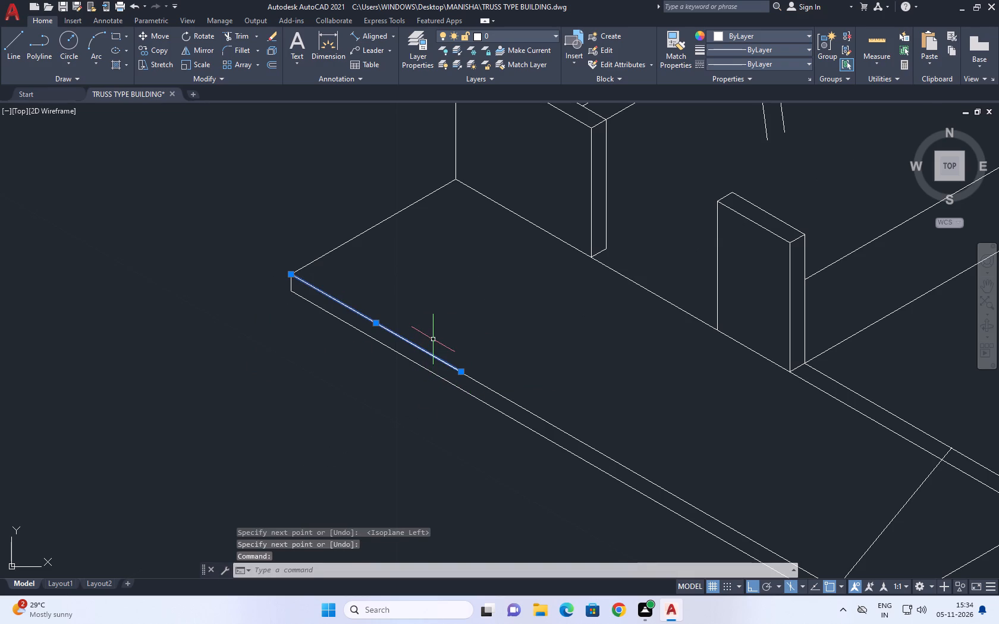
{"action": "type", "text": "CO"}
{"action": "key", "text": "space"}
{"action": "left_click", "coordinate": [438, 326]}
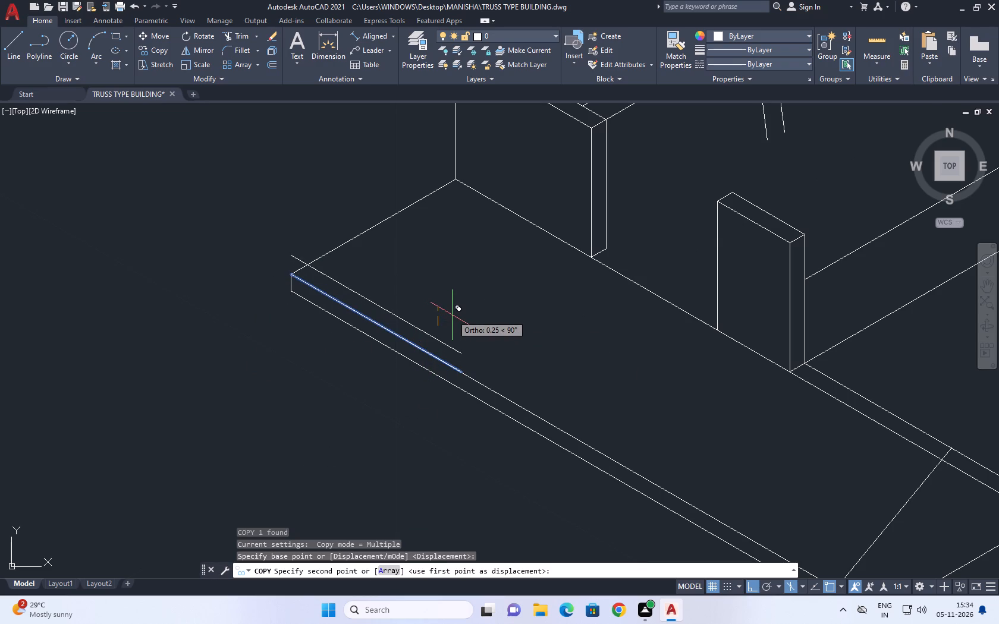
{"action": "key", "text": "F5"}
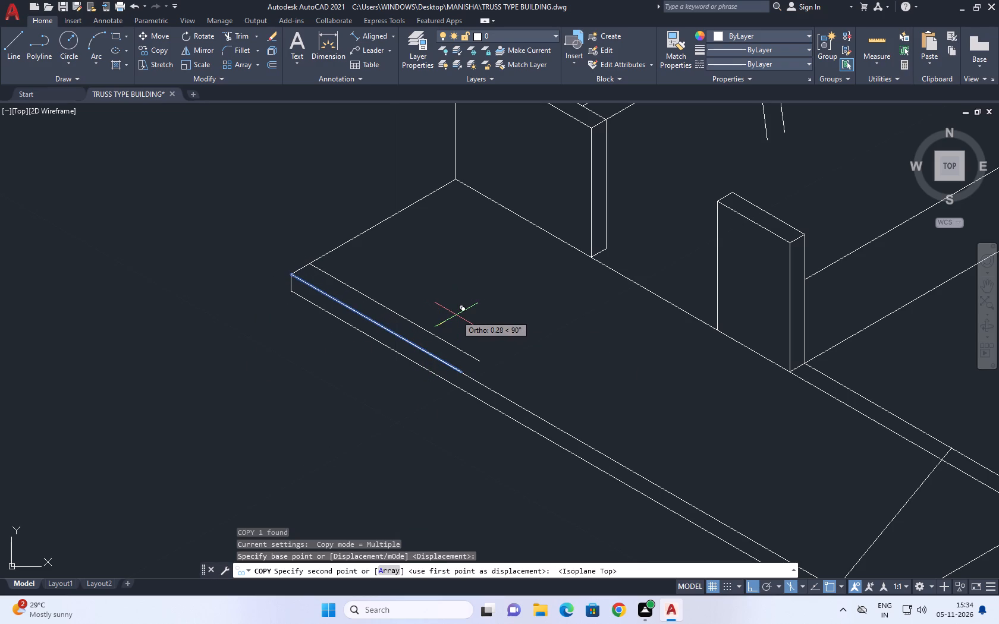
{"action": "type", "text": "0.226"}
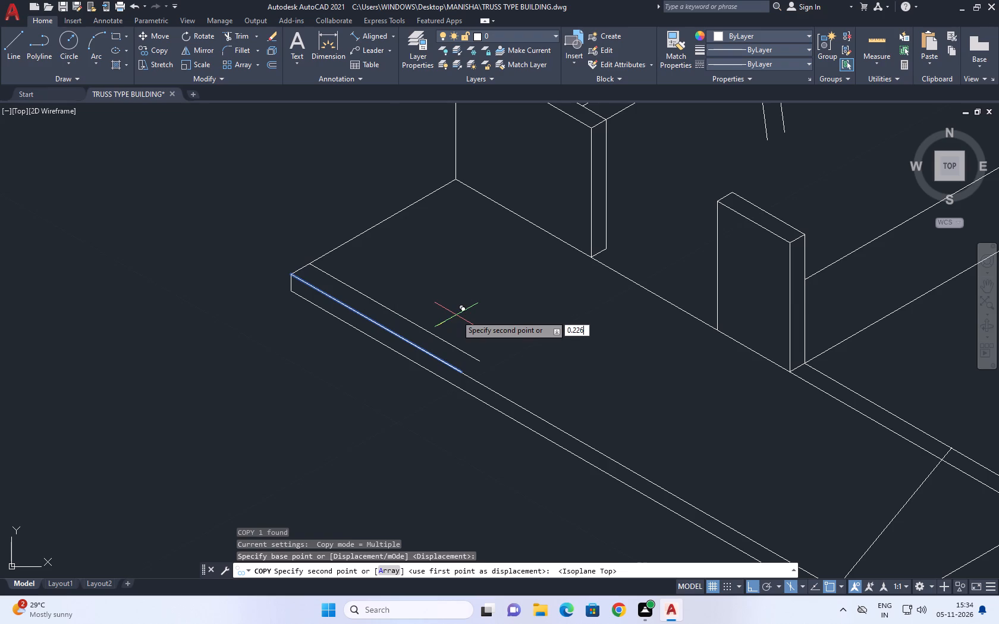
{"action": "key", "text": "Return"}
{"action": "key", "text": "Escape"}
{"action": "left_click", "coordinate": [426, 351]}
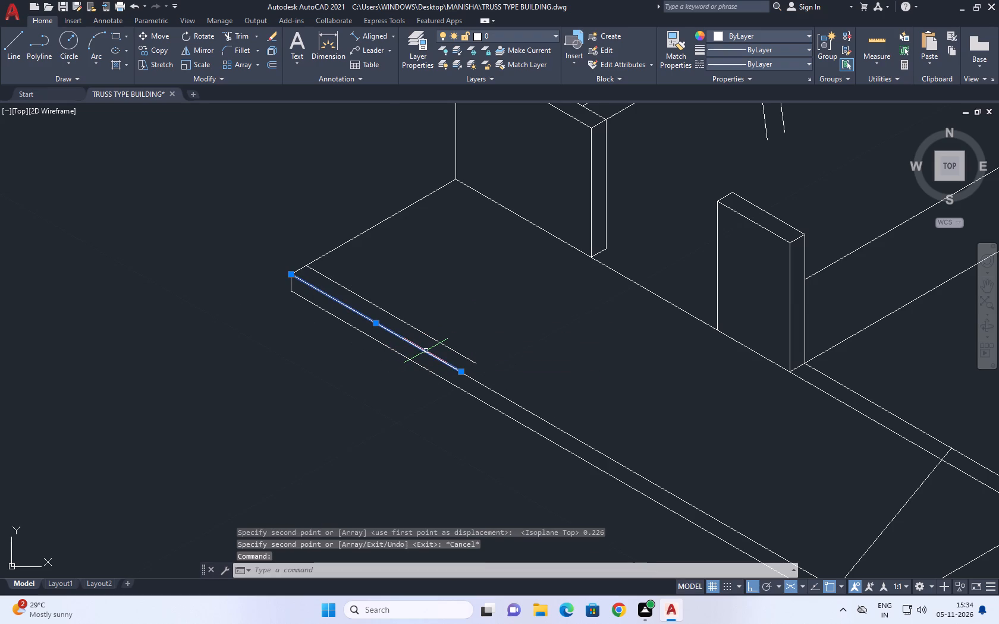
{"action": "key", "text": "Delete"}
Draw a slanted line from the base corner of the boundary wall beside the gate opening to the strip's upper outer line.
{"action": "middle_click_drag", "start_coordinate": [432, 344], "coordinate": [493, 395]}
{"action": "scroll", "coordinate": [493, 395], "scroll_direction": "down", "scroll_amount": 1}
{"action": "key", "text": "l"}
{"action": "key", "text": "space"}
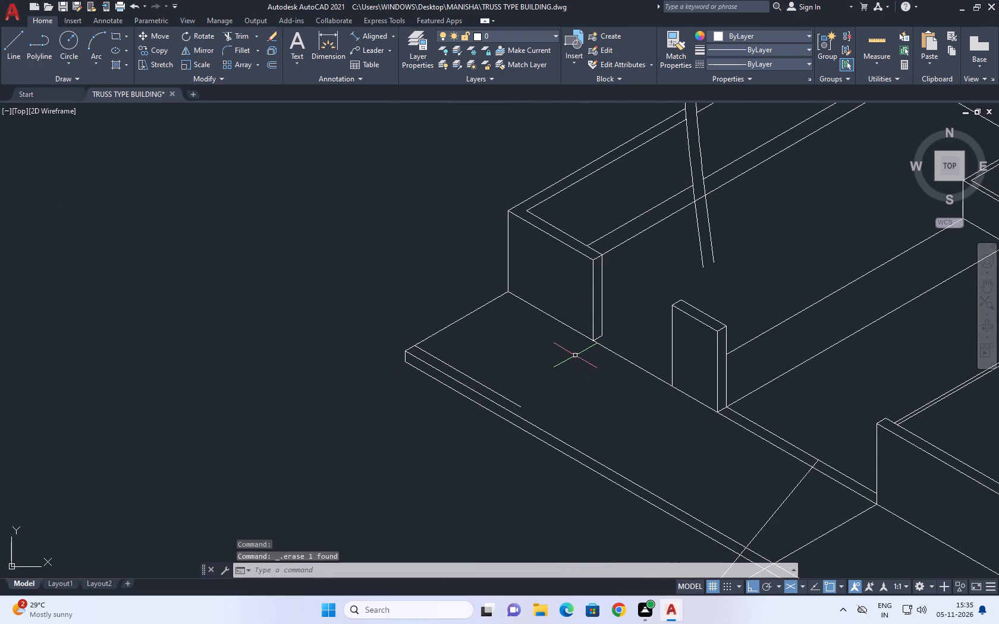
{"action": "left_click", "coordinate": [592, 340]}
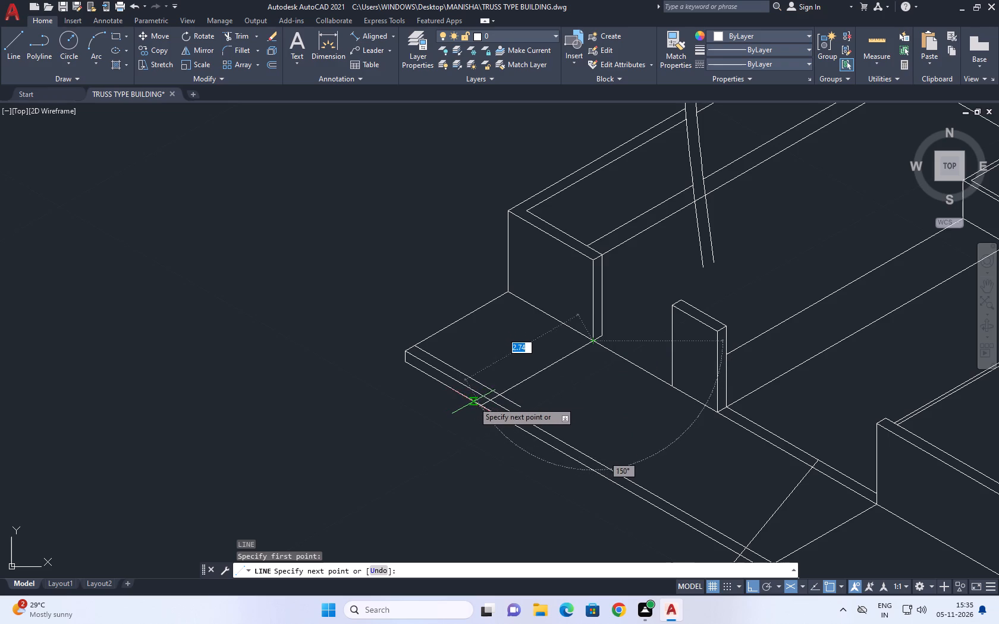
{"action": "scroll", "coordinate": [473, 401], "scroll_direction": "up", "scroll_amount": 1}
{"action": "left_click", "coordinate": [480, 388]}
{"action": "key", "text": "space"}
Draw an isometric line from the same wall base corner outward past both long parallel lines of the strip.
{"action": "key", "text": "space"}
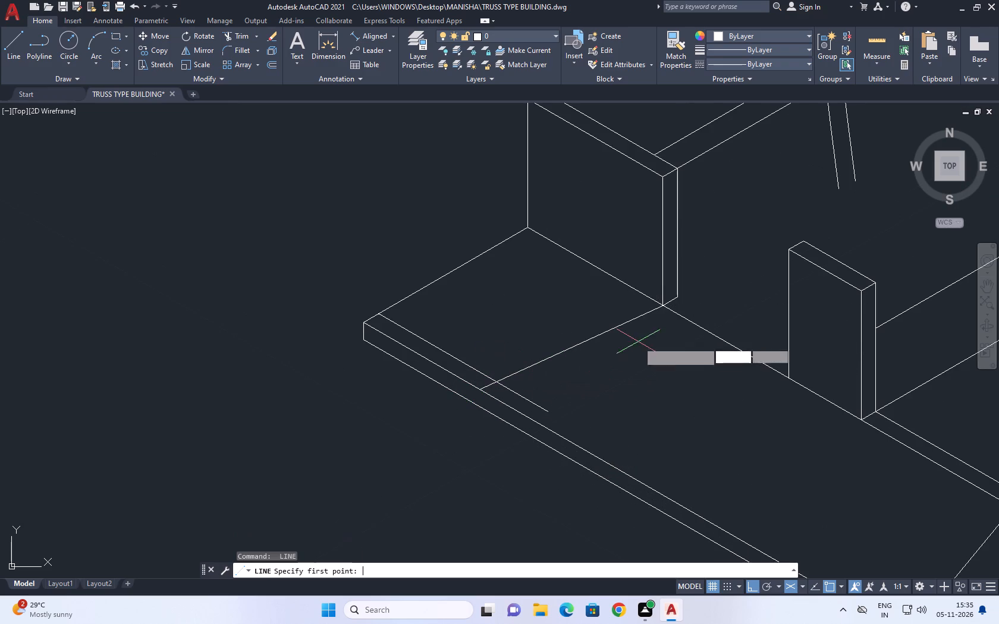
{"action": "left_click", "coordinate": [664, 305]}
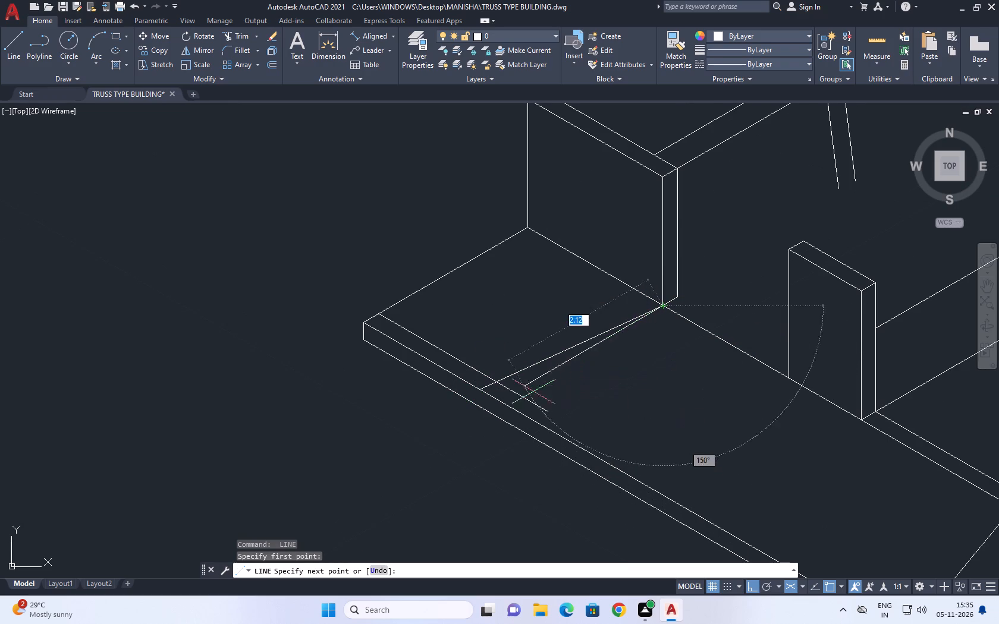
{"action": "left_click", "coordinate": [464, 436]}
{"action": "key", "text": "space"}
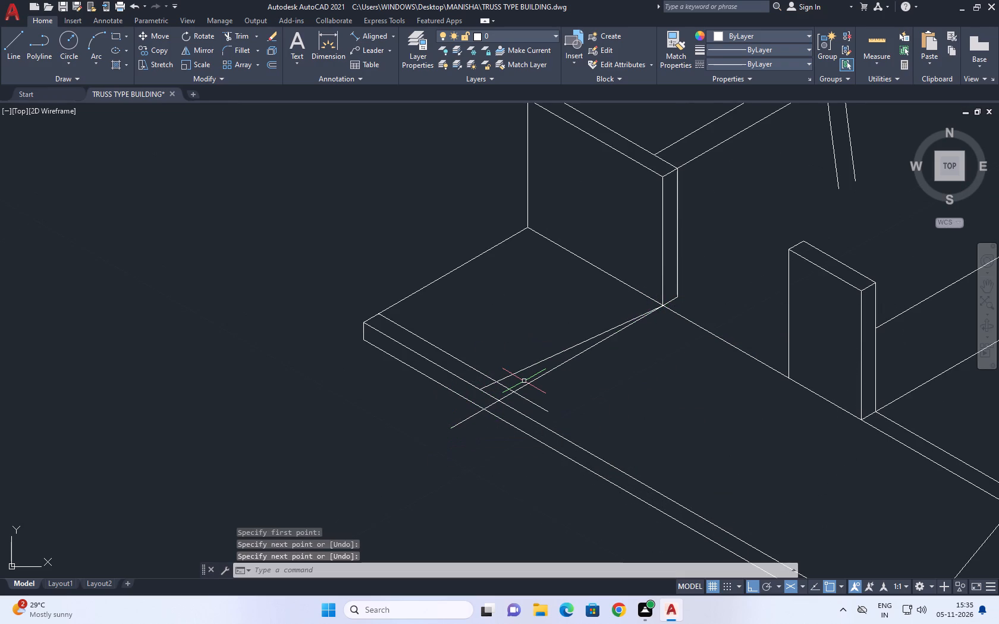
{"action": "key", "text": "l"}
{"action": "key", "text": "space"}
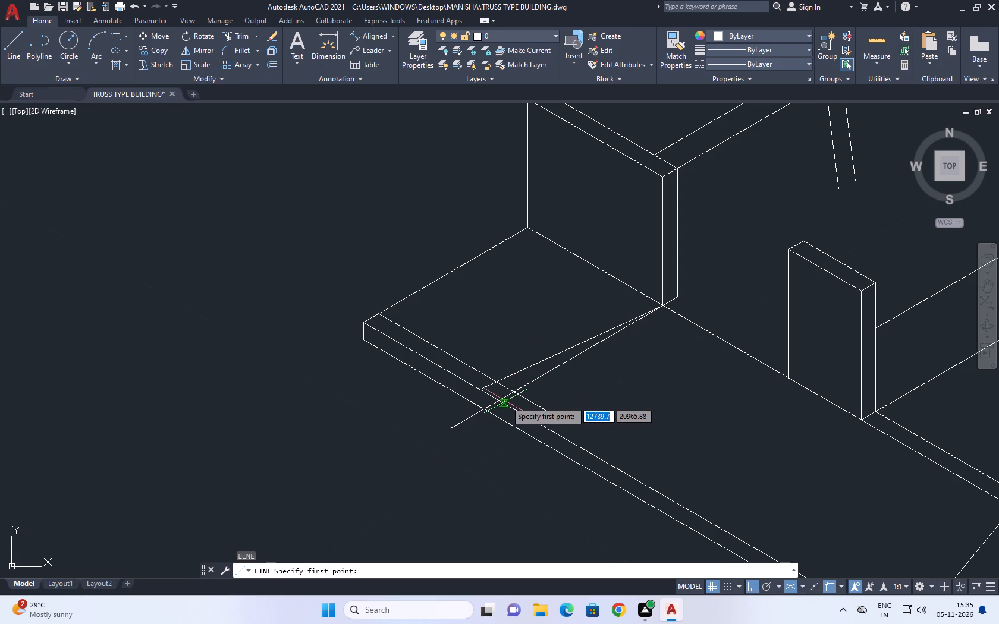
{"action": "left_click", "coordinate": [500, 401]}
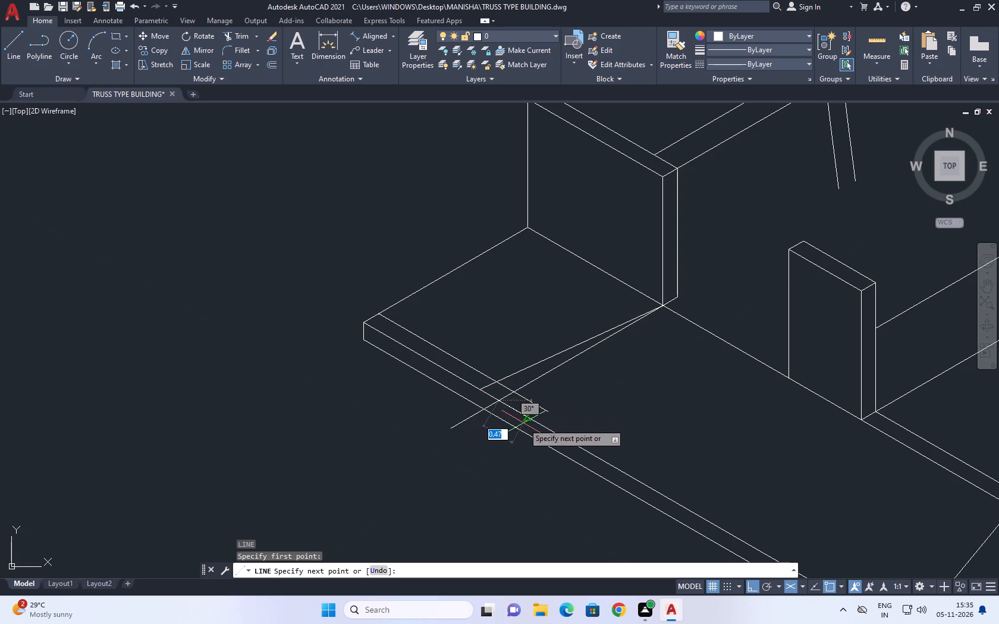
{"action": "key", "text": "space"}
Draw a short line joining the slanted line's outer end to the isometric line's crossing with the lower long line.
{"action": "scroll", "coordinate": [494, 400], "scroll_direction": "up", "scroll_amount": 2}
{"action": "key", "text": "space"}
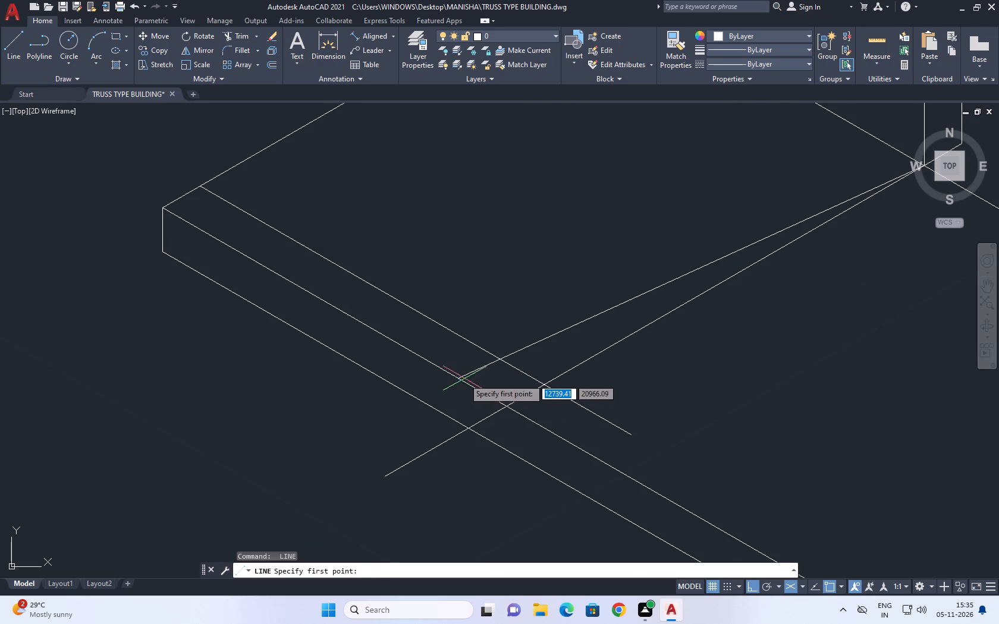
{"action": "left_click", "coordinate": [460, 380]}
{"action": "left_click", "coordinate": [469, 429]}
{"action": "key", "text": "space"}
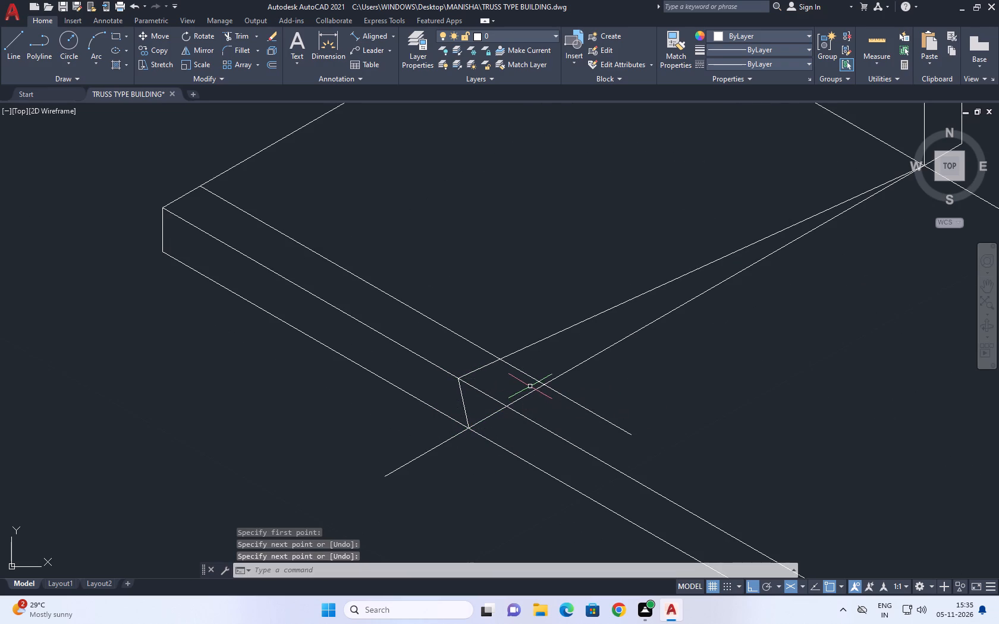
Trim the inner strip line and upper long line beyond the slanted ramp edge, and the isometric line's tail past the lower line.
{"action": "type", "text": "TR"}
{"action": "key", "text": "space"}
{"action": "left_click", "coordinate": [596, 392]}
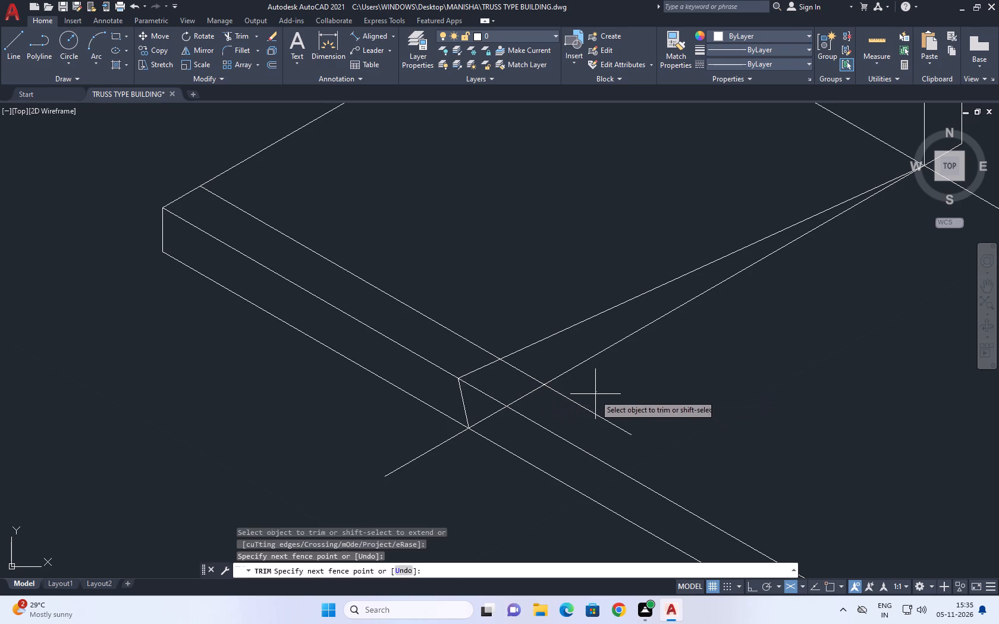
{"action": "left_click", "coordinate": [576, 414]}
{"action": "scroll", "coordinate": [561, 405], "scroll_direction": "down", "scroll_amount": 1}
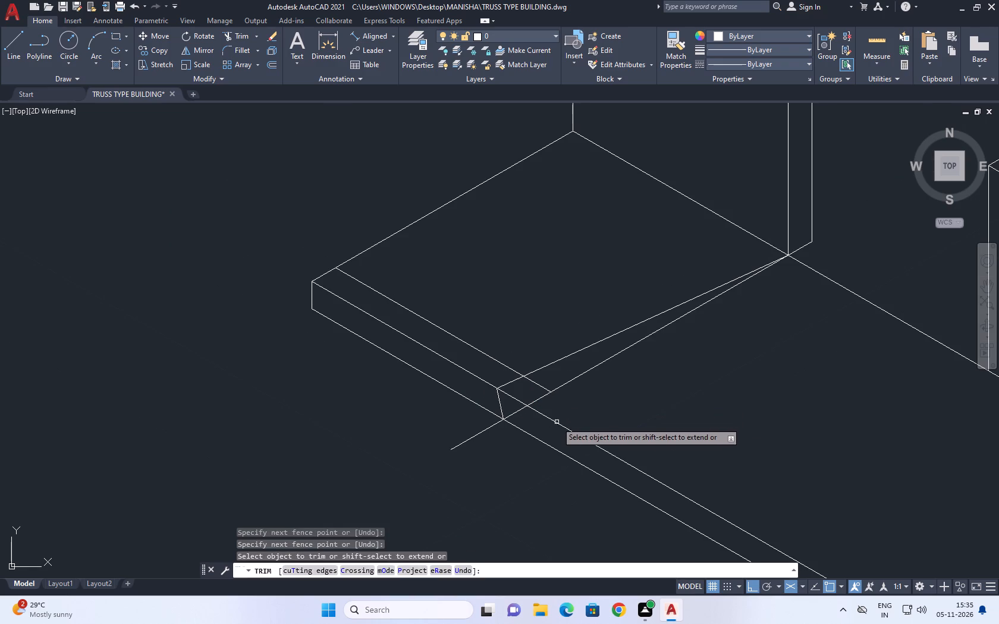
{"action": "left_click", "coordinate": [556, 424]}
{"action": "left_click", "coordinate": [514, 398]}
{"action": "left_click", "coordinate": [548, 386]}
{"action": "left_click", "coordinate": [527, 389]}
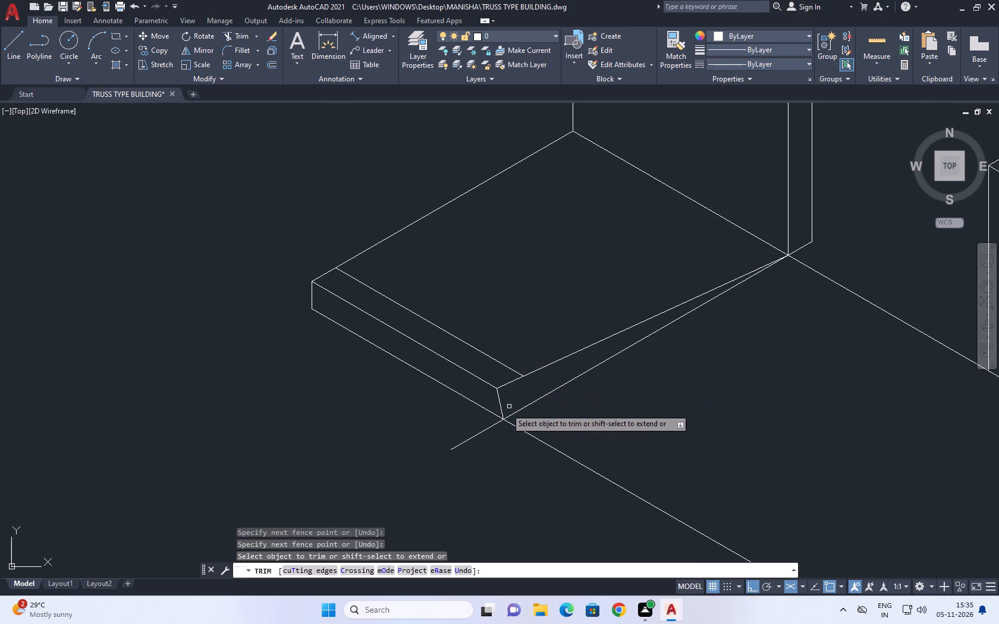
{"action": "left_click", "coordinate": [497, 423]}
{"action": "scroll", "coordinate": [444, 353], "scroll_direction": "down", "scroll_amount": 3}
{"action": "middle_click_drag", "start_coordinate": [579, 380], "coordinate": [522, 311]}
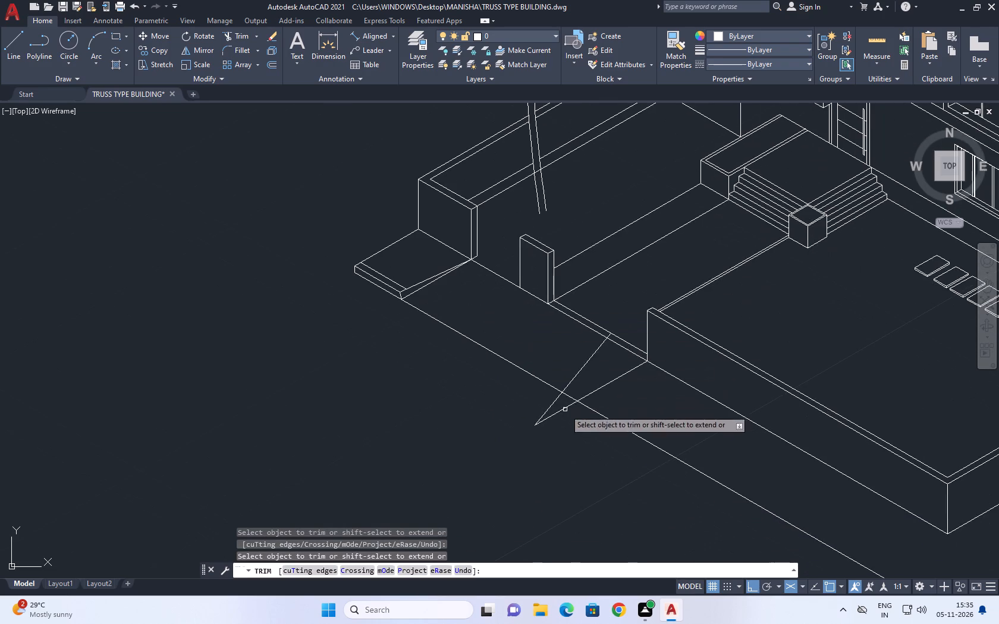
{"action": "key", "text": "space"}
Stretch the shared outer end of the two lines at the opening's opposite side back onto the long outer line.
{"action": "scroll", "coordinate": [563, 384], "scroll_direction": "down", "scroll_amount": 1}
{"action": "scroll", "coordinate": [571, 414], "scroll_direction": "up", "scroll_amount": 2}
{"action": "left_click", "coordinate": [543, 402]}
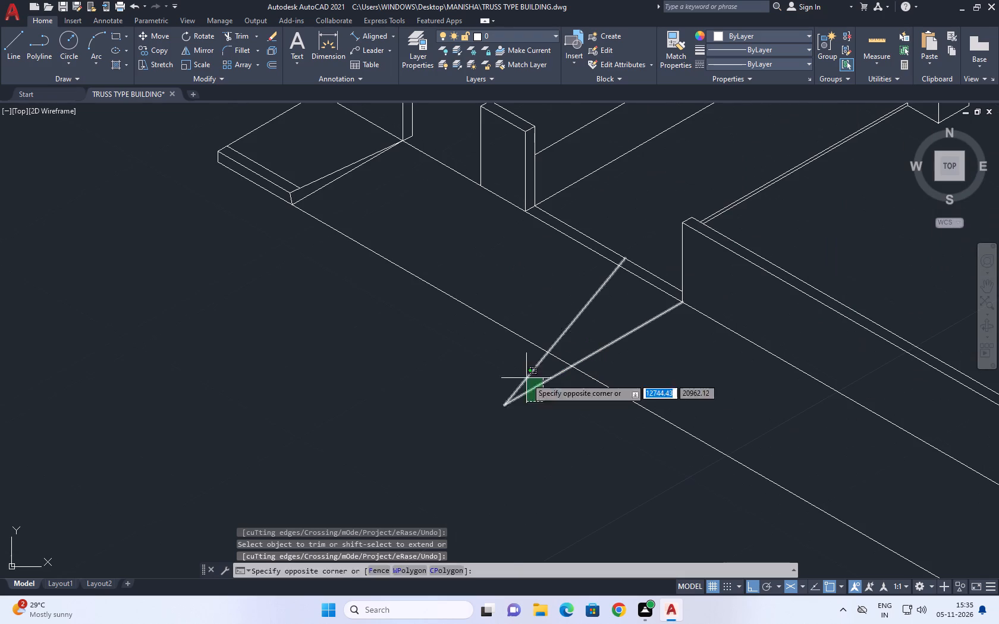
{"action": "left_click", "coordinate": [526, 378]}
{"action": "left_click_drag", "start_coordinate": [505, 404], "coordinate": [513, 399]}
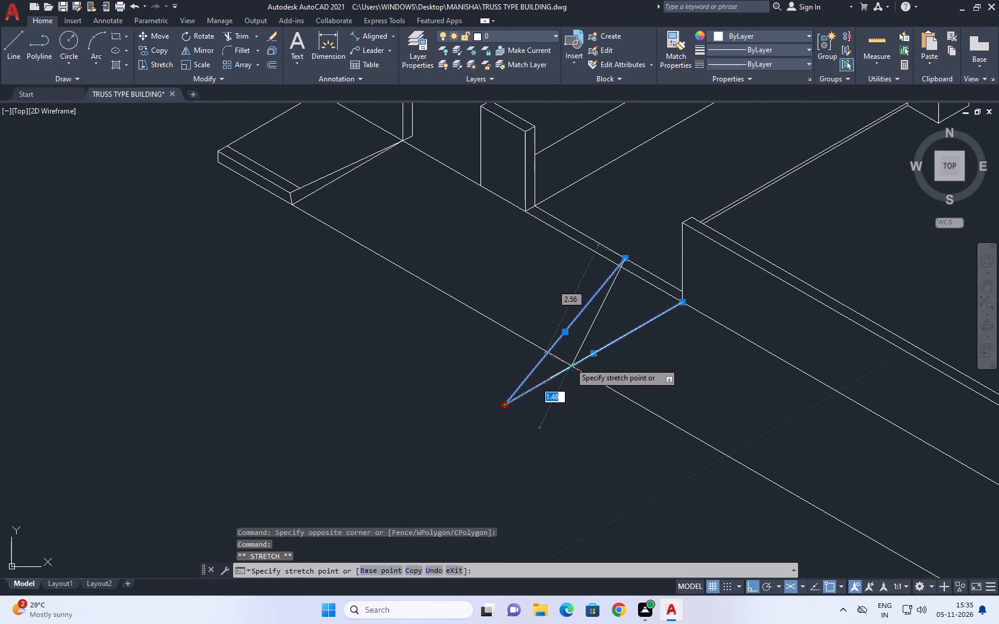
{"action": "left_click", "coordinate": [568, 364]}
Stretch the slanted line's upper end along the gate opening's inner ground line, closer to the adjacent boundary wall corner.
{"action": "scroll", "coordinate": [598, 352], "scroll_direction": "down", "scroll_amount": 1}
{"action": "scroll", "coordinate": [629, 287], "scroll_direction": "up", "scroll_amount": 2}
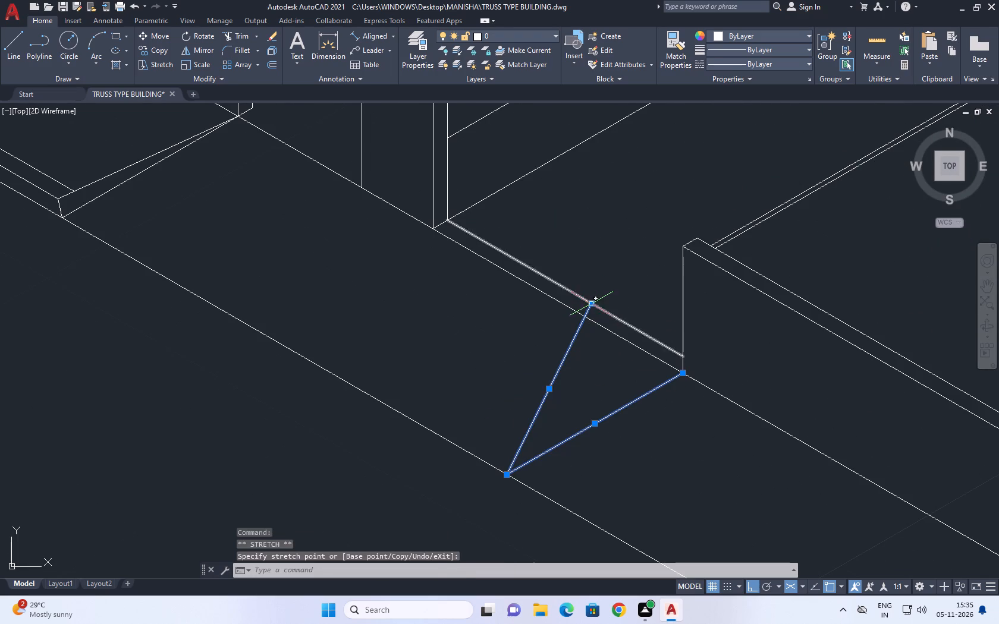
{"action": "left_click", "coordinate": [590, 302]}
{"action": "left_click", "coordinate": [629, 323]}
{"action": "right_click", "coordinate": [614, 265]}
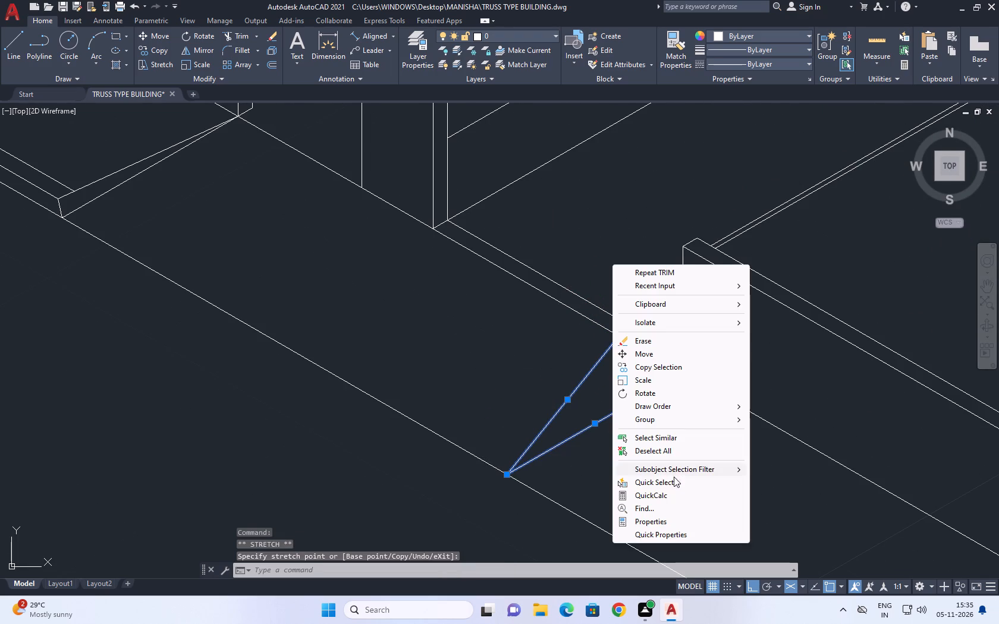
{"action": "left_click", "coordinate": [671, 449]}
{"action": "scroll", "coordinate": [661, 433], "scroll_direction": "down", "scroll_amount": 1}
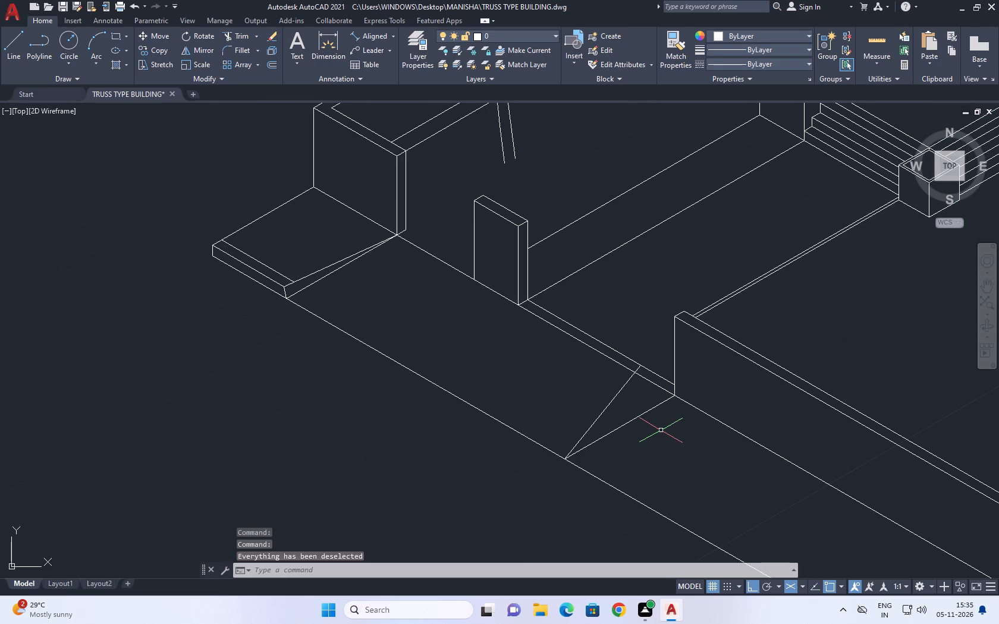
{"action": "scroll", "coordinate": [636, 397], "scroll_direction": "up", "scroll_amount": 1}
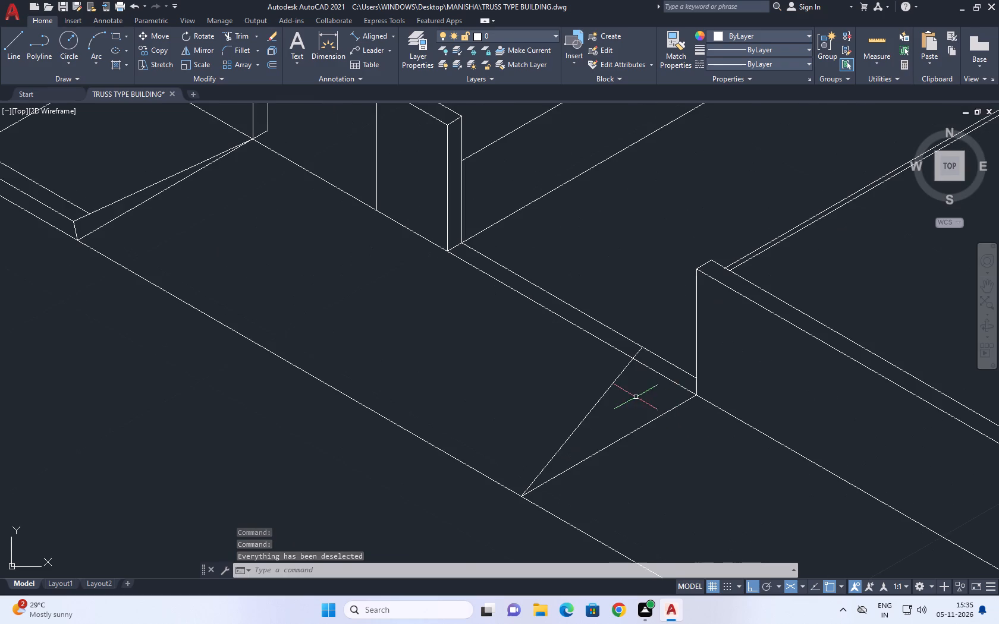
{"action": "left_click_drag", "start_coordinate": [628, 425], "coordinate": [621, 418]}
{"action": "left_click", "coordinate": [586, 382]}
{"action": "left_click", "coordinate": [641, 349]}
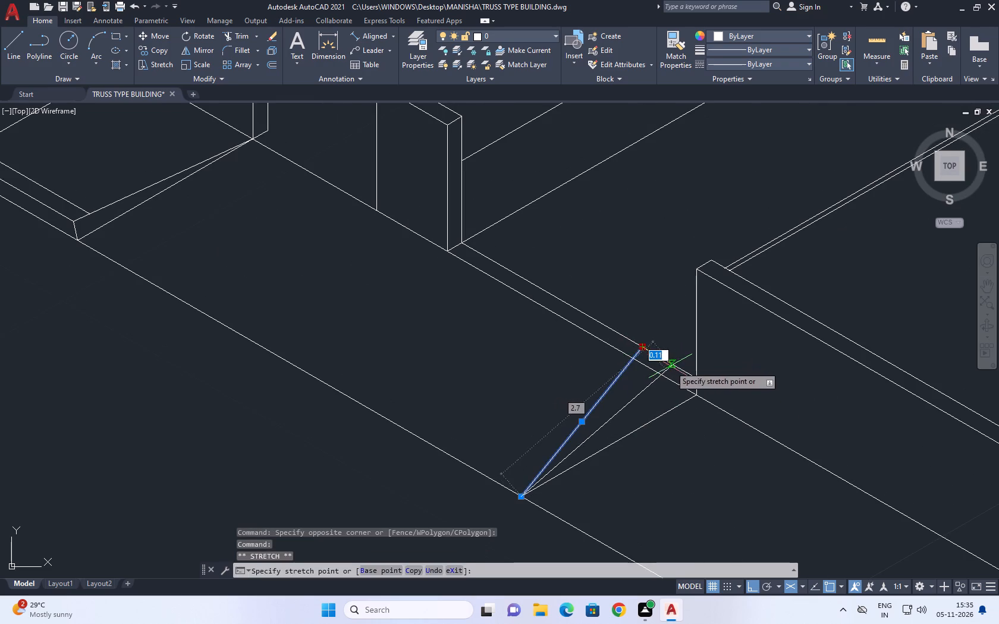
{"action": "left_click", "coordinate": [670, 366]}
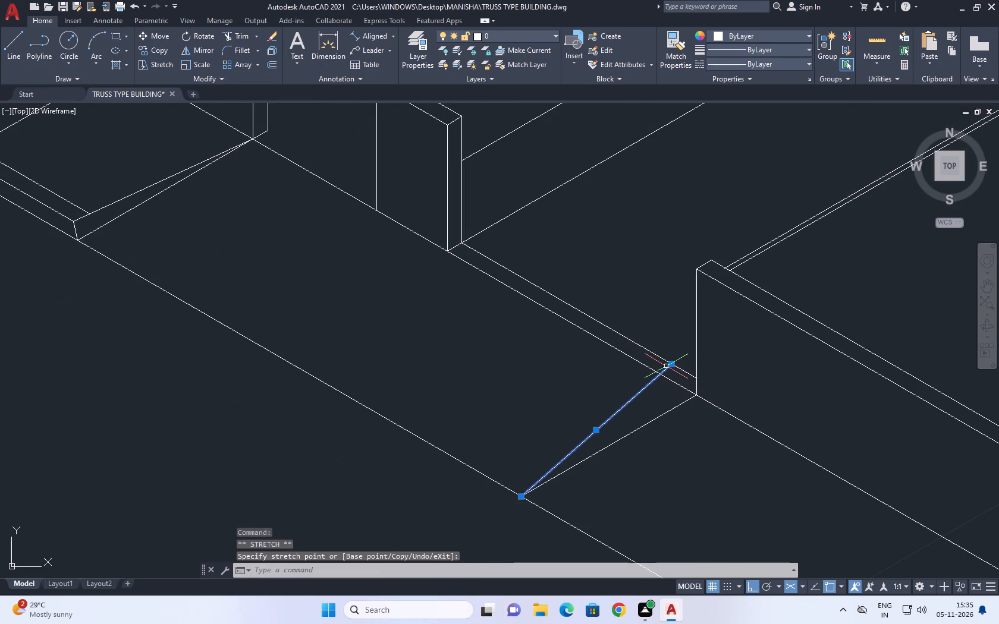
{"action": "right_click", "coordinate": [642, 288]}
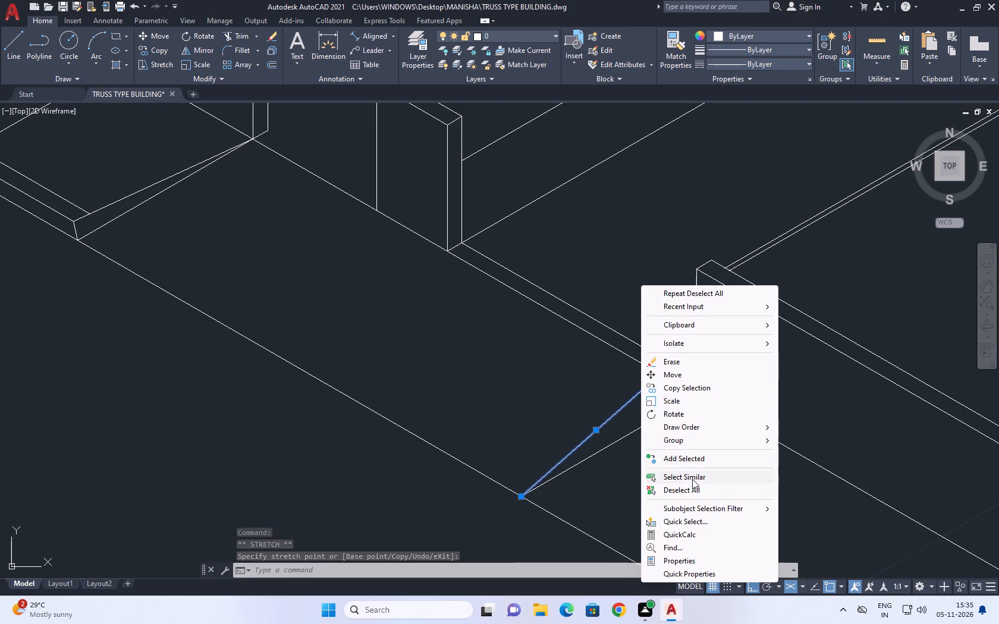
{"action": "left_click", "coordinate": [690, 485]}
Draw a line over the long outer line, from the two lines' shared endpoint toward the far end of the front boundary.
{"action": "scroll", "coordinate": [628, 363], "scroll_direction": "down", "scroll_amount": 2}
{"action": "middle_click_drag", "start_coordinate": [715, 361], "coordinate": [683, 386]}
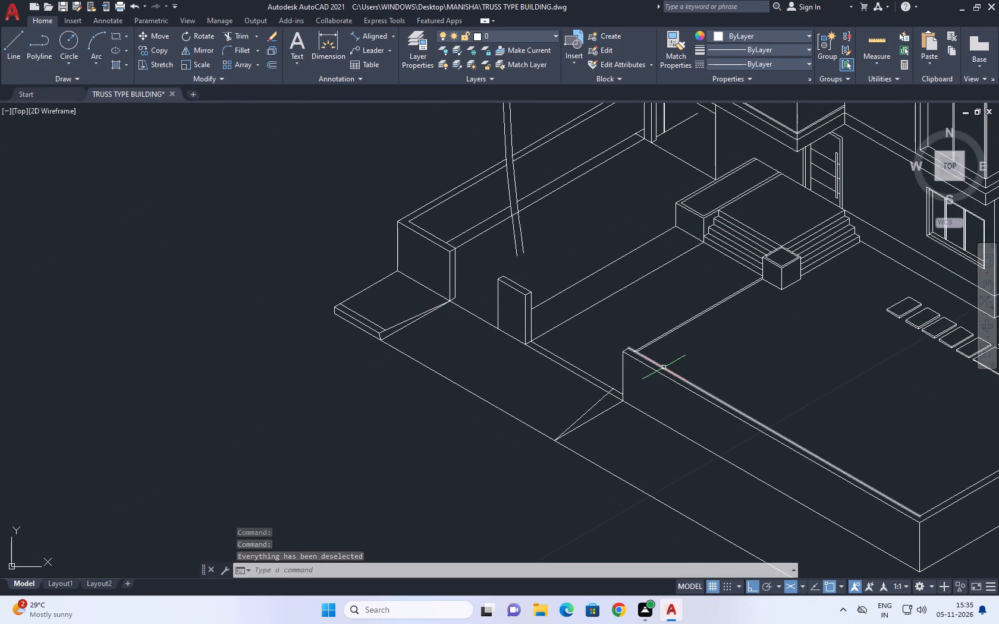
{"action": "middle_click_drag", "start_coordinate": [627, 397], "coordinate": [604, 226]}
{"action": "middle_click_drag", "start_coordinate": [719, 364], "coordinate": [629, 356]}
{"action": "scroll", "coordinate": [629, 356], "scroll_direction": "up", "scroll_amount": 1}
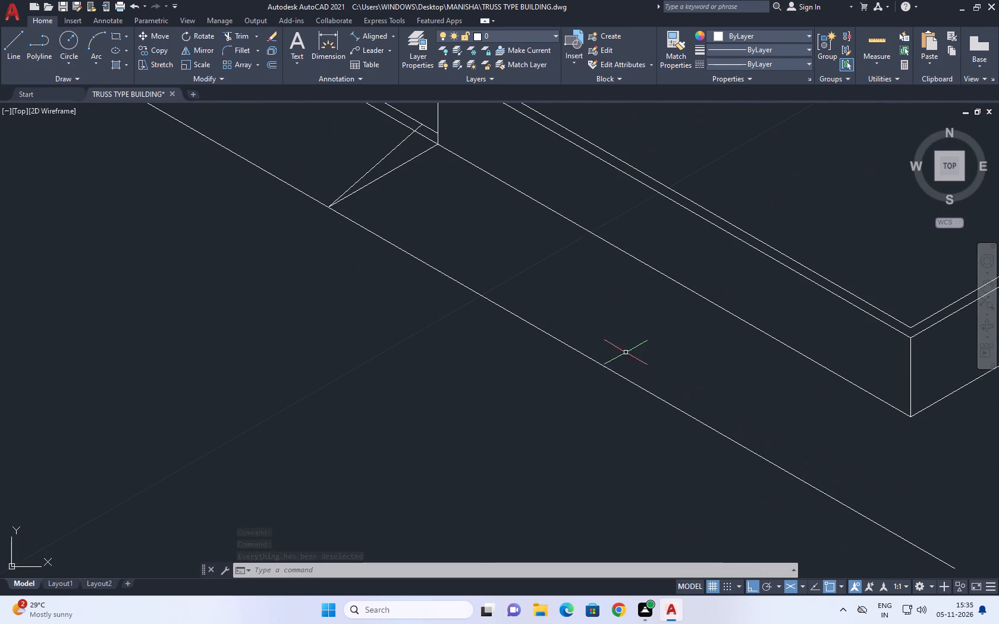
{"action": "key", "text": "l"}
{"action": "key", "text": "space"}
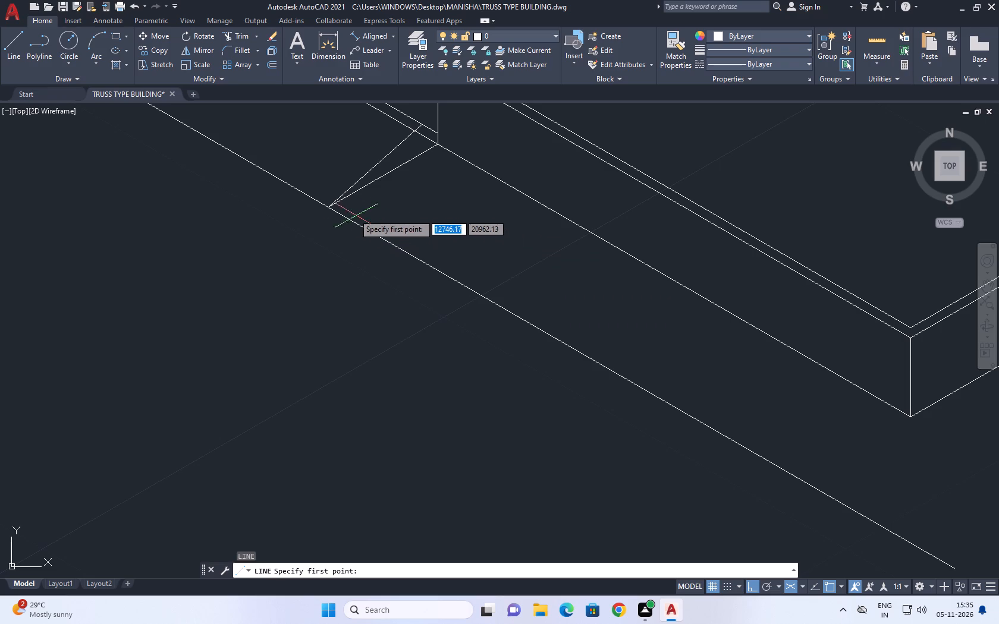
{"action": "left_click", "coordinate": [328, 207]}
{"action": "left_click", "coordinate": [837, 491]}
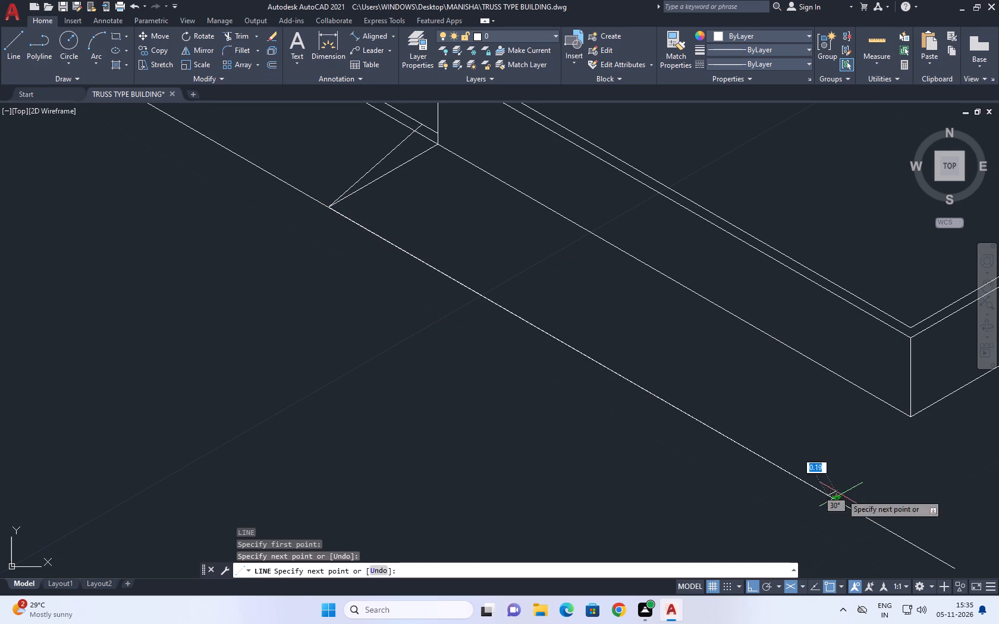
{"action": "key", "text": "space"}
Copy the line drawn over the long outer line 0.226 vertically upward in the right isoplane.
{"action": "left_click", "coordinate": [759, 456]}
{"action": "key", "text": "c"}
{"action": "type", "text": "O"}
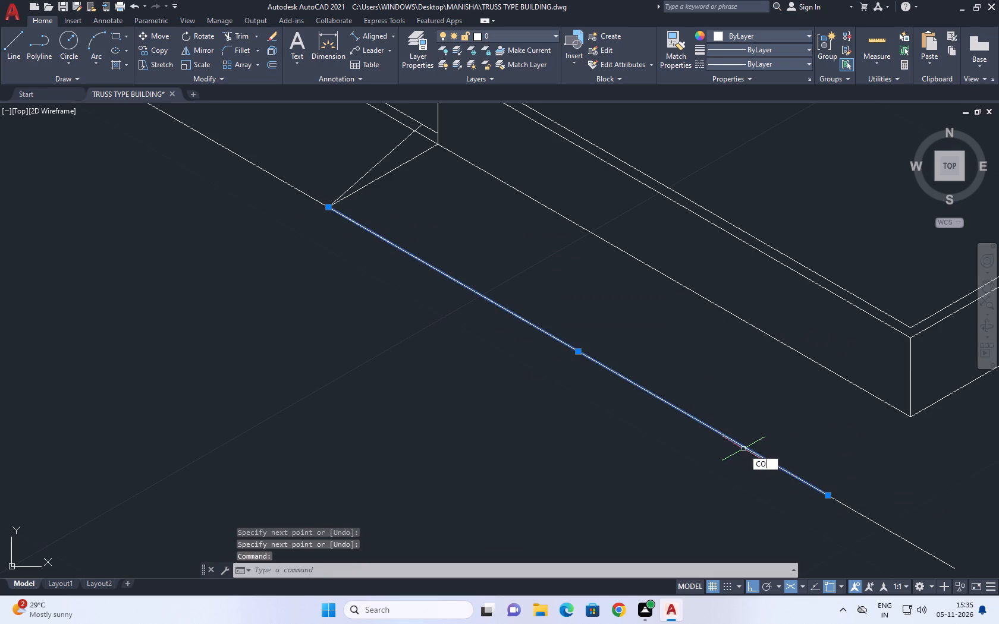
{"action": "key", "text": "space"}
{"action": "left_click", "coordinate": [713, 433]}
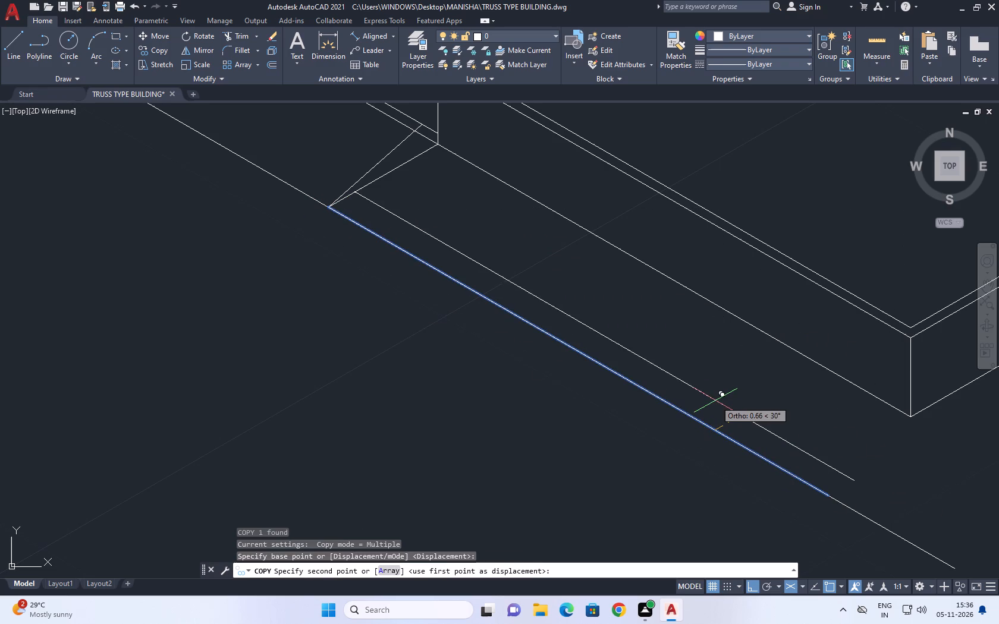
{"action": "key", "text": "F5"}
{"action": "type", "text": "0.226"}
{"action": "key", "text": "Return"}
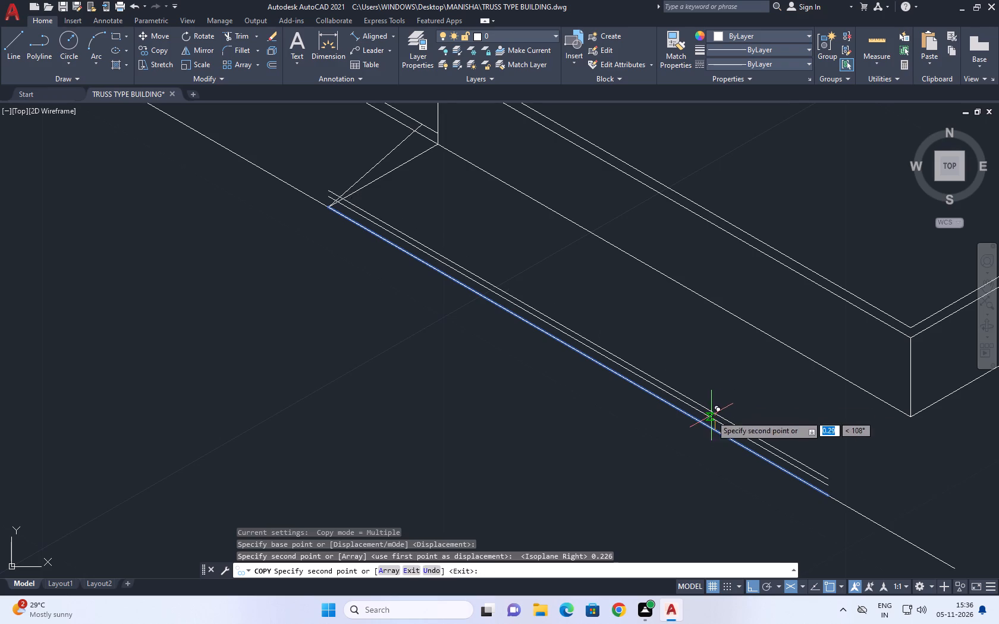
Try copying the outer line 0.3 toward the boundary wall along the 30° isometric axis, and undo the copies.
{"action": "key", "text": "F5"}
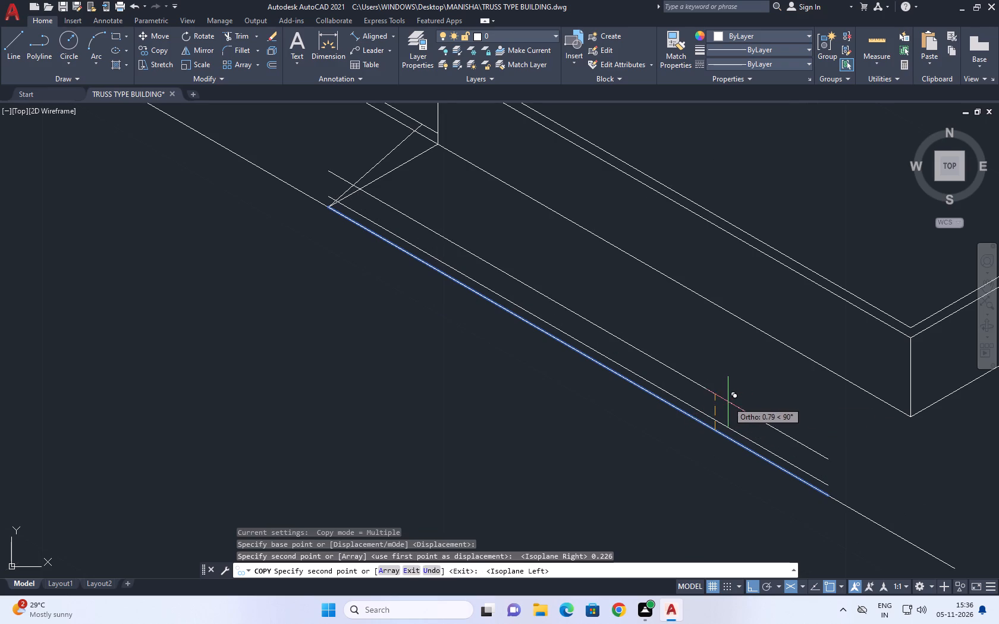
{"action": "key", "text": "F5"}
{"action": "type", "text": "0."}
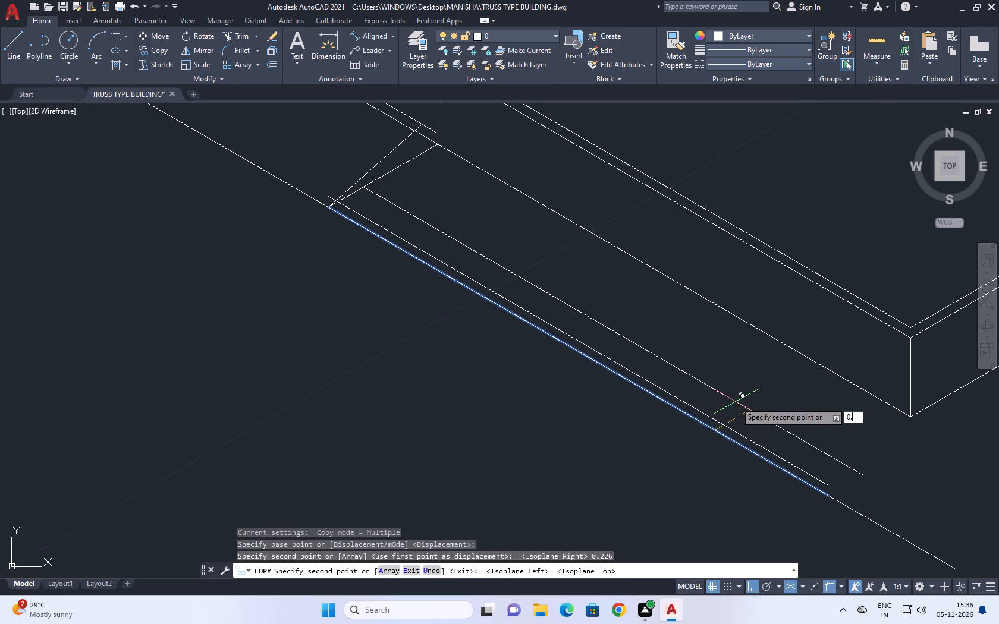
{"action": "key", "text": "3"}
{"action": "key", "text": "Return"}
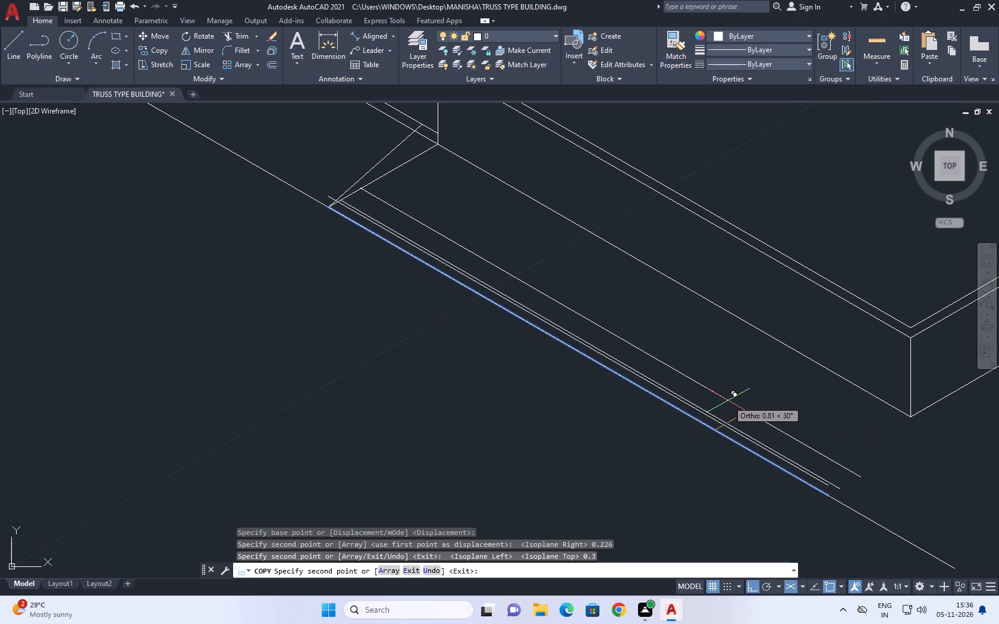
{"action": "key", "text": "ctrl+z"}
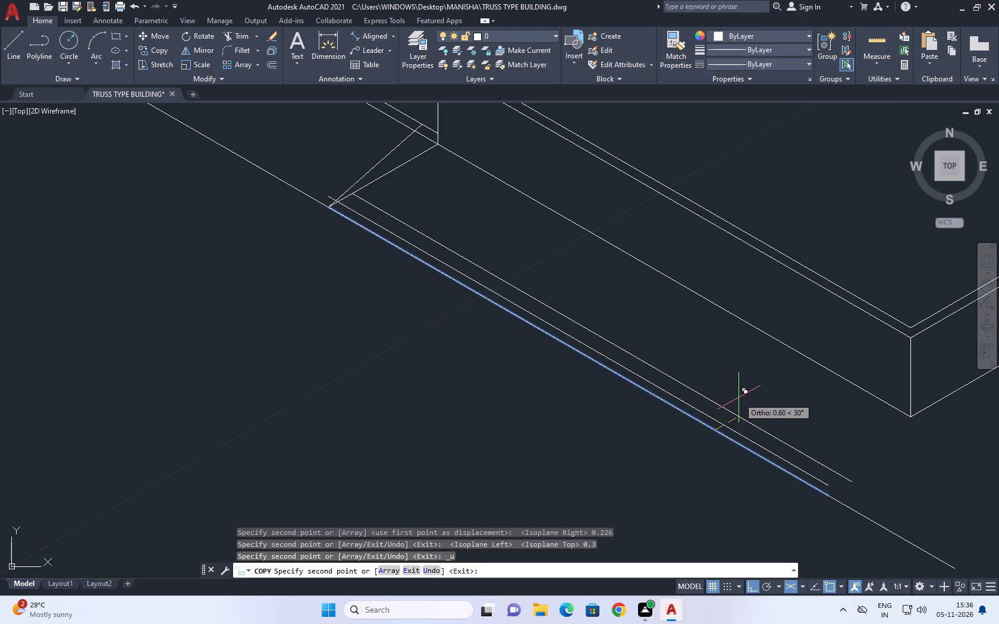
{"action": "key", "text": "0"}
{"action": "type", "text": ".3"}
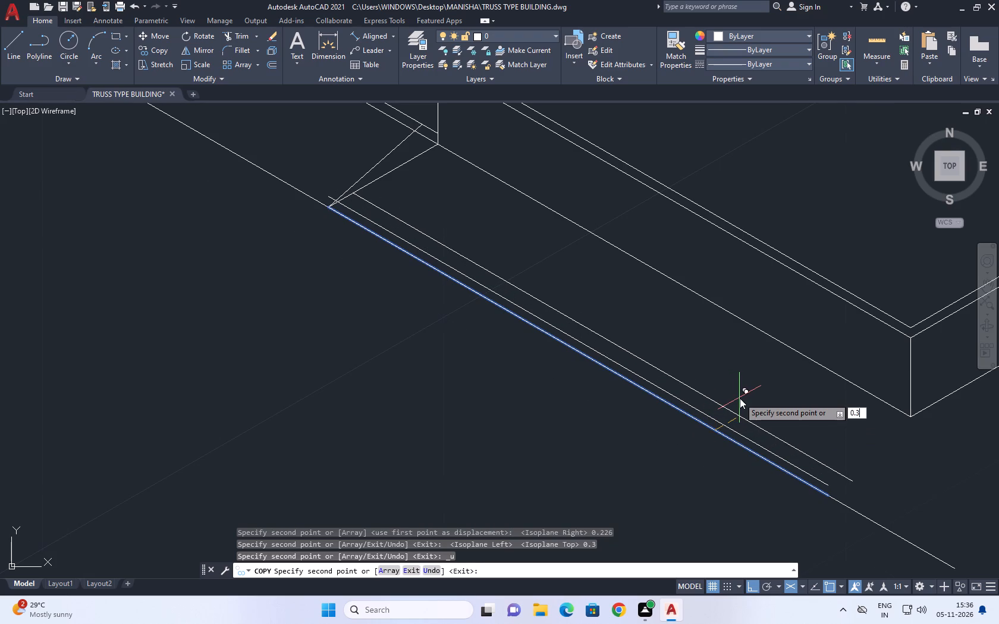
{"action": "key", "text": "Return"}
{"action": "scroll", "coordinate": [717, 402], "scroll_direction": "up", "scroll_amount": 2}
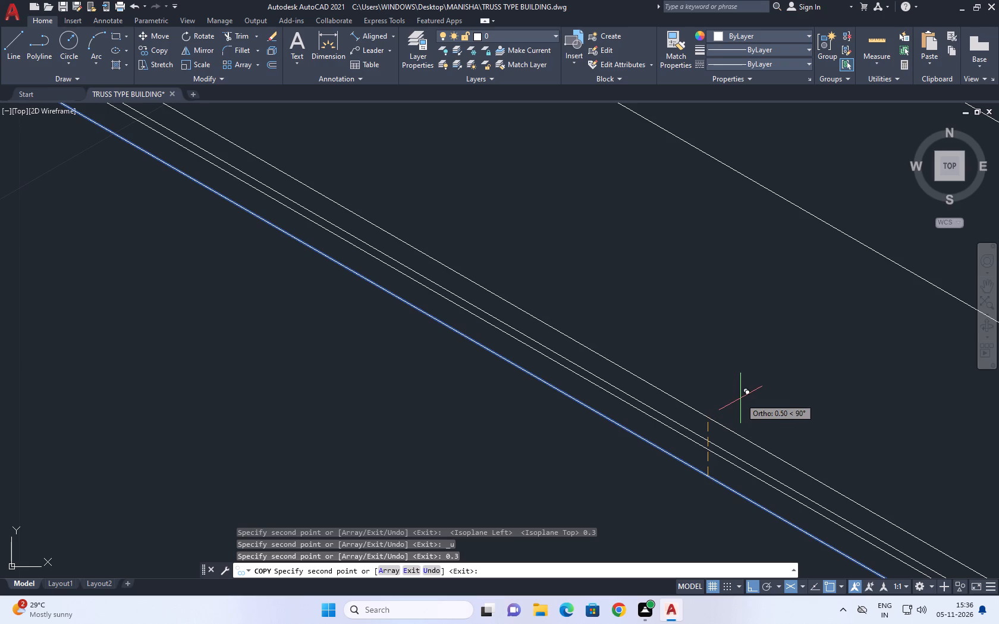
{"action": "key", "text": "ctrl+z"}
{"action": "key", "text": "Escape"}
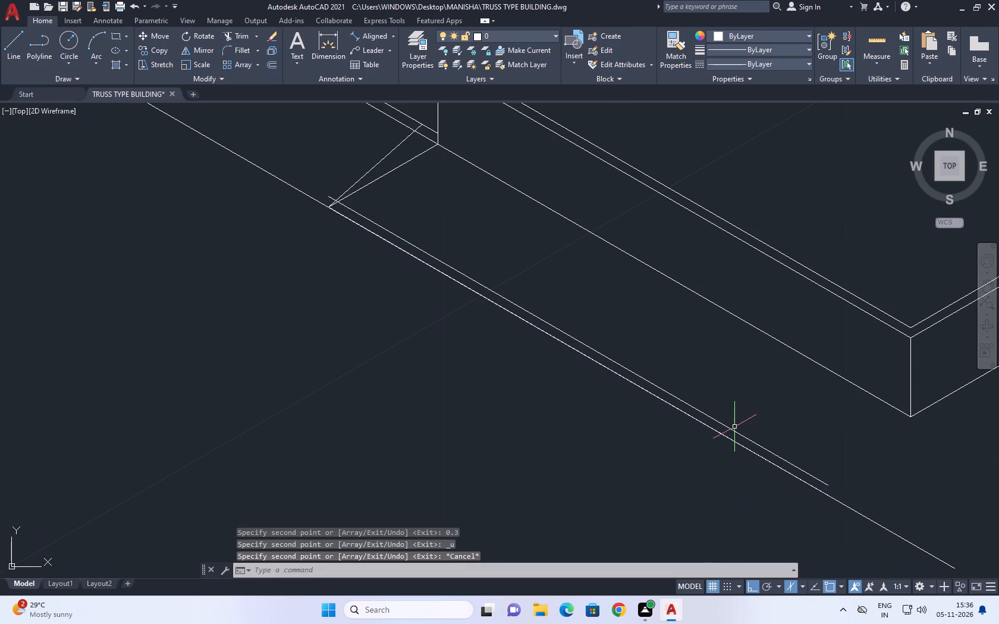
Copy the raised strip line 0.3 toward the boundary wall along the 30° isometric axis.
{"action": "left_click", "coordinate": [734, 427]}
{"action": "left_click", "coordinate": [731, 433]}
{"action": "middle_click_drag", "start_coordinate": [734, 404], "coordinate": [711, 447]}
{"action": "key", "text": "c"}
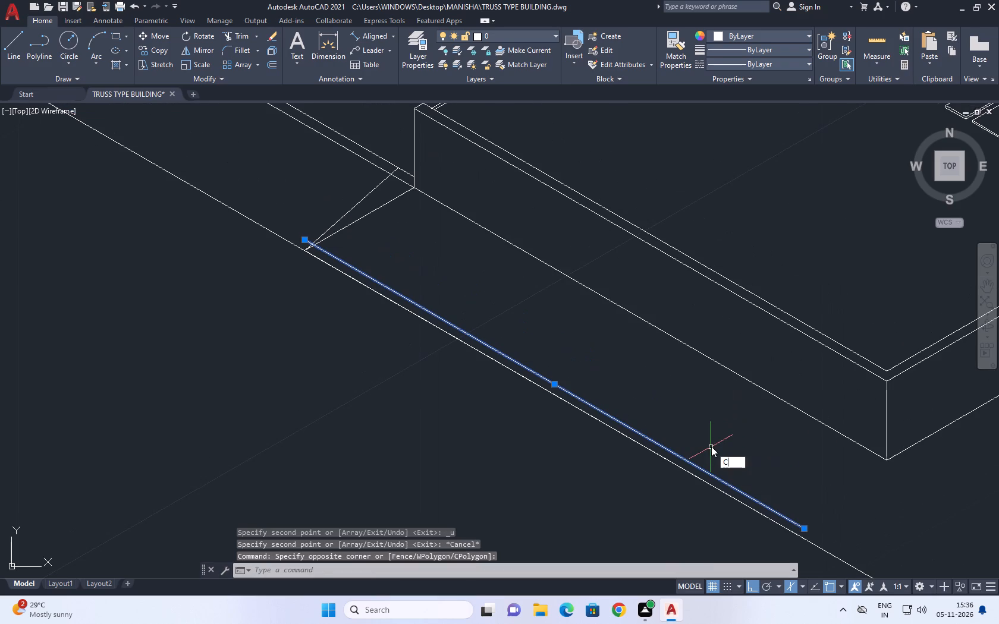
{"action": "key", "text": "o"}
{"action": "key", "text": "space"}
{"action": "left_click", "coordinate": [709, 465]}
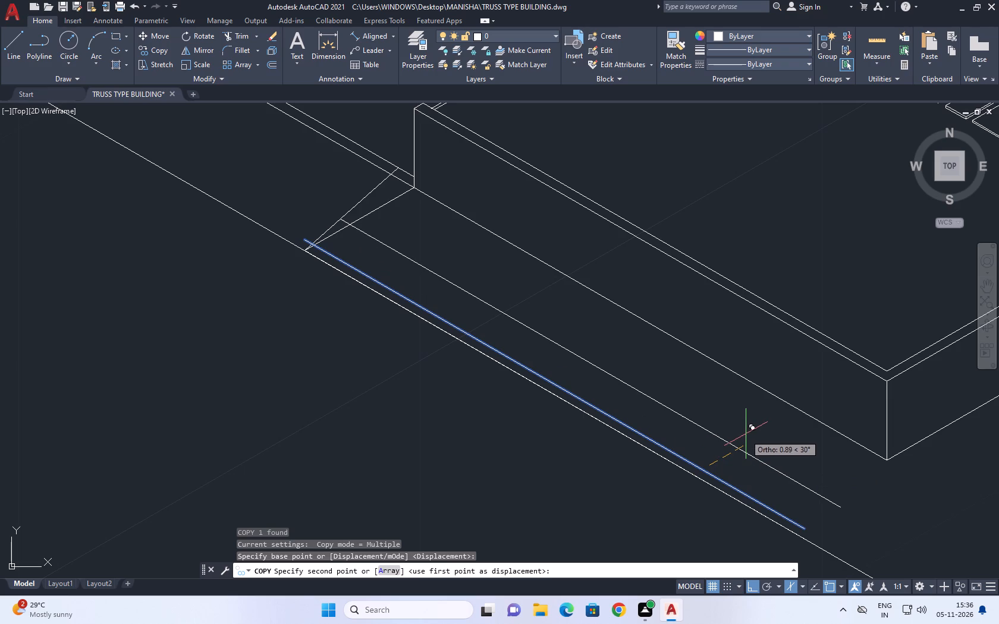
{"action": "type", "text": "0.3"}
{"action": "key", "text": "Return"}
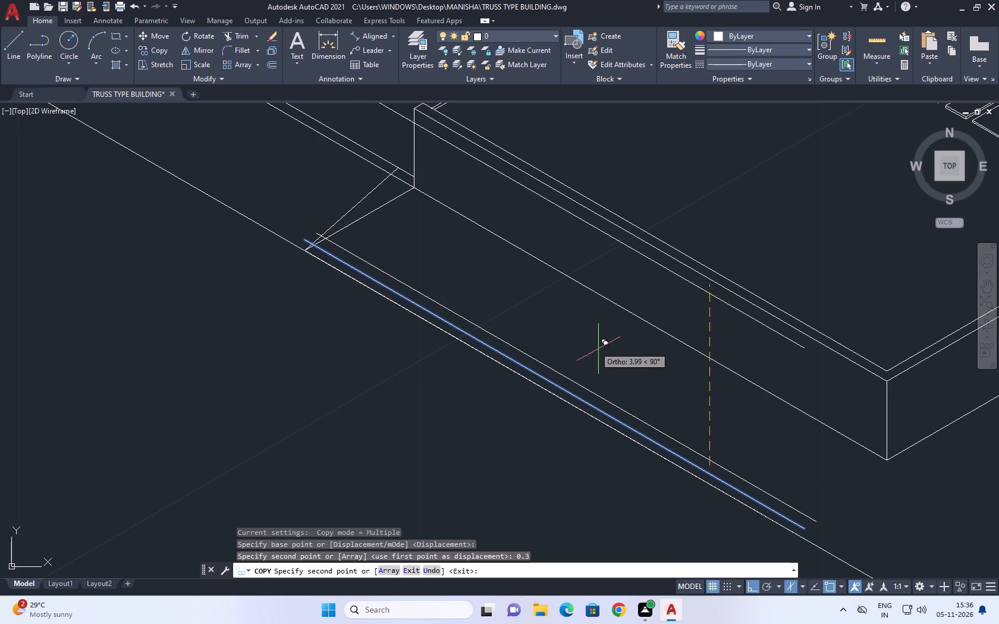
{"action": "key", "text": "Escape"}
Trim the two raised strip lines where they run past the ramp's converging lines at the gate opening.
{"action": "type", "text": "TR"}
{"action": "key", "text": "space"}
{"action": "scroll", "coordinate": [304, 242], "scroll_direction": "up", "scroll_amount": 4}
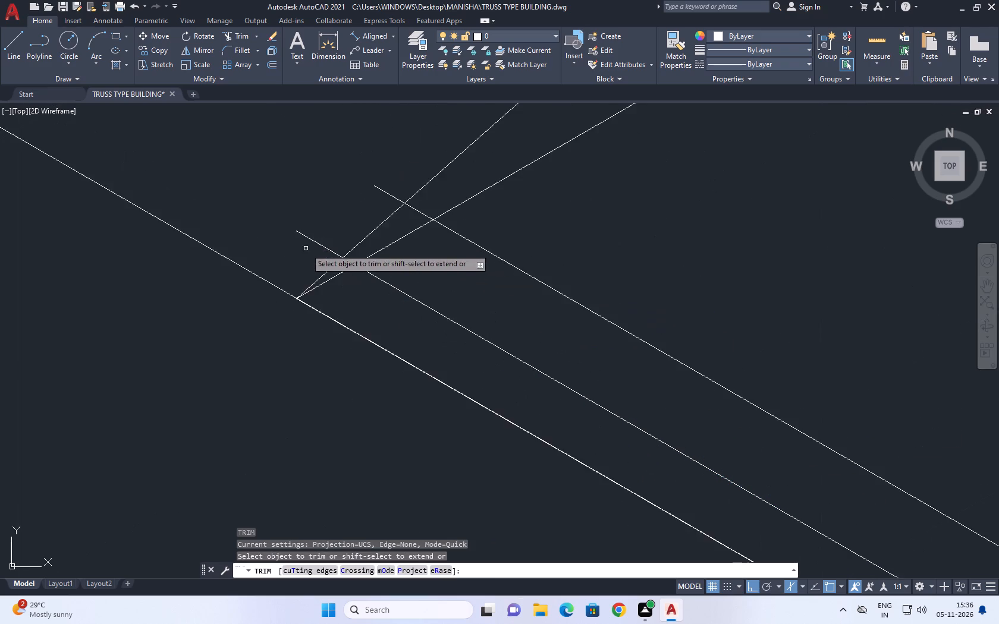
{"action": "scroll", "coordinate": [308, 252], "scroll_direction": "up", "scroll_amount": 2}
{"action": "left_click", "coordinate": [605, 140]}
{"action": "left_click", "coordinate": [391, 280]}
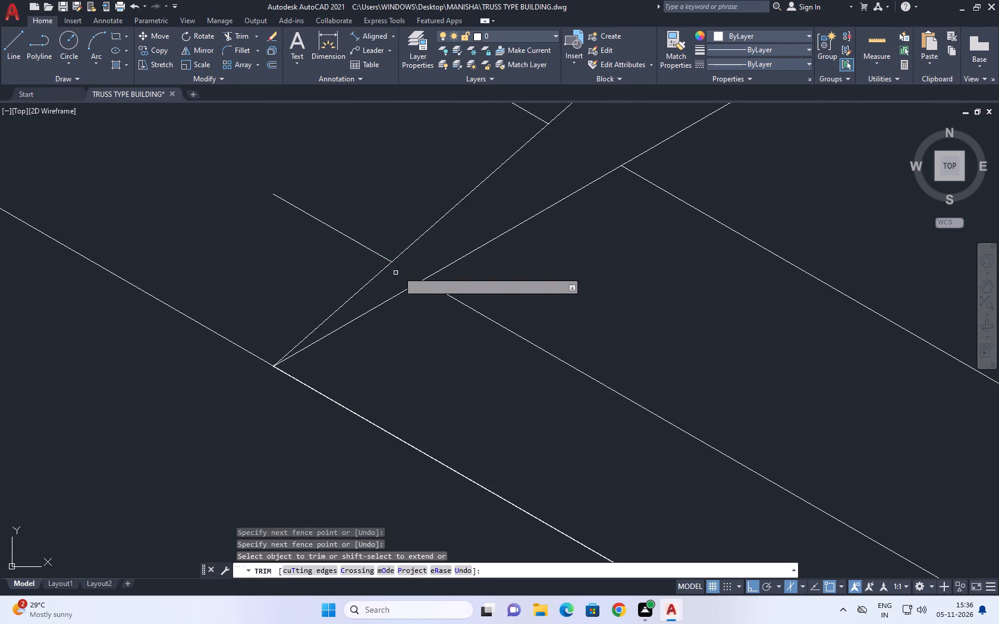
{"action": "middle_click_drag", "start_coordinate": [491, 336], "coordinate": [494, 370]}
{"action": "left_click_drag", "start_coordinate": [539, 127], "coordinate": [535, 135]}
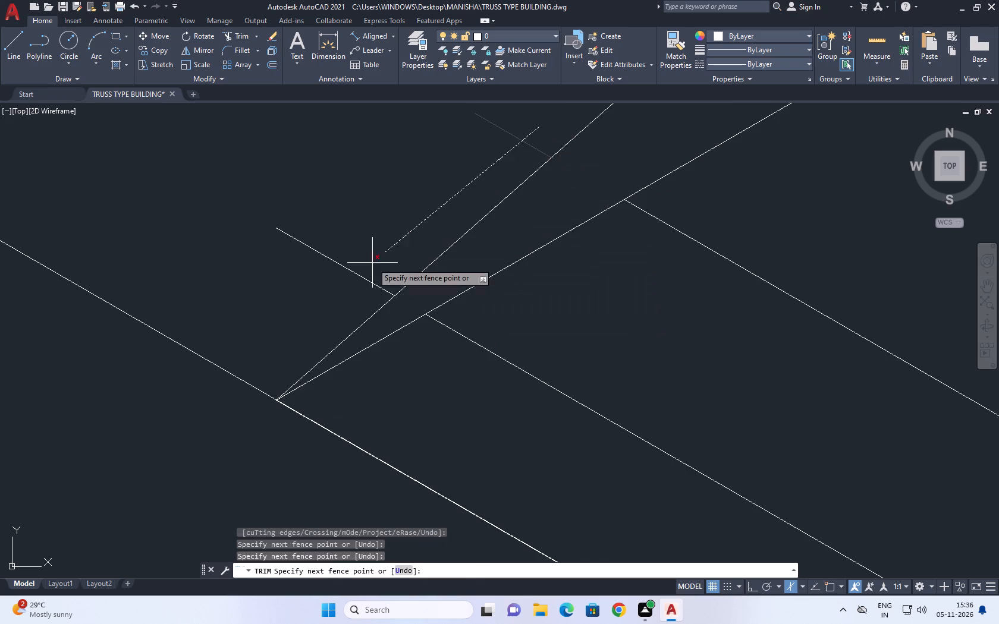
{"action": "left_click_drag", "start_coordinate": [336, 297], "coordinate": [329, 305]}
{"action": "scroll", "coordinate": [451, 273], "scroll_direction": "down", "scroll_amount": 10}
{"action": "key", "text": "space"}
{"action": "middle_click_drag", "start_coordinate": [622, 330], "coordinate": [604, 371]}
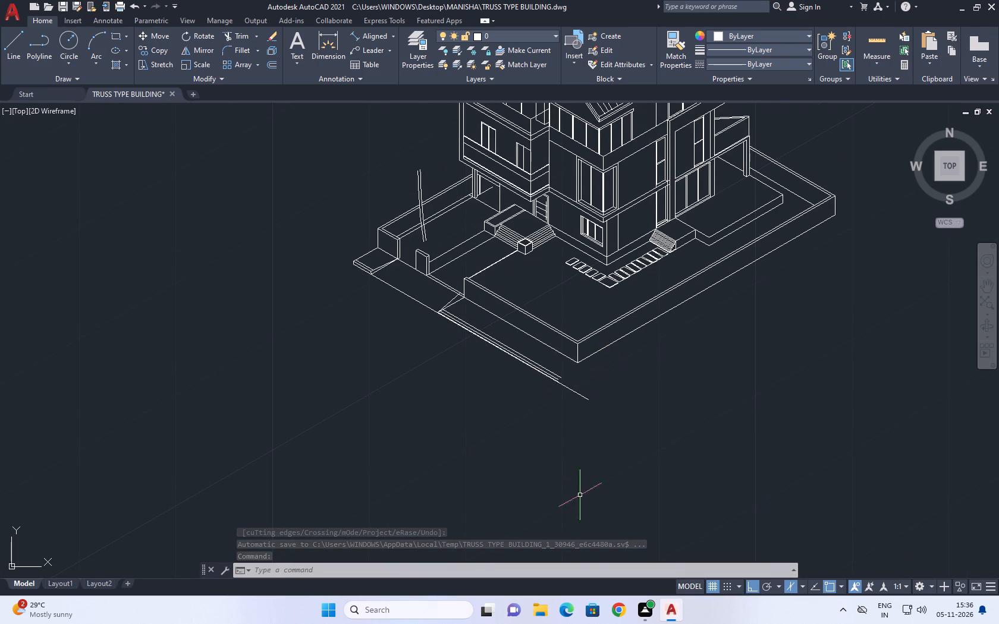
Extend the side boundary wall's ground line past the front corner to the long outer line.
{"action": "scroll", "coordinate": [573, 377], "scroll_direction": "up", "scroll_amount": 2}
{"action": "middle_click_drag", "start_coordinate": [558, 389], "coordinate": [646, 401]}
{"action": "scroll", "coordinate": [651, 399], "scroll_direction": "up", "scroll_amount": 1}
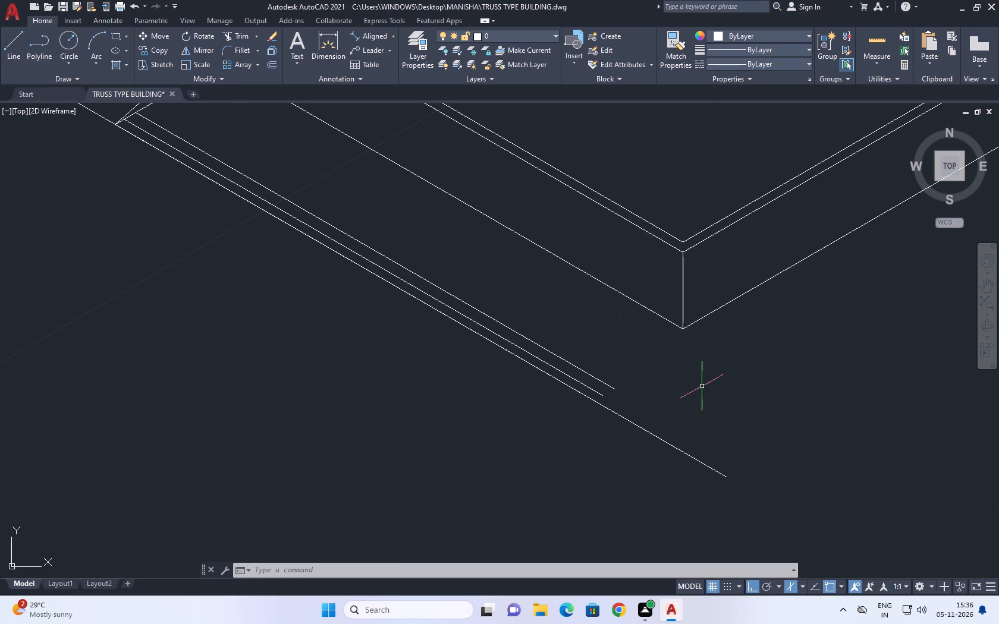
{"action": "type", "text": "EX"}
{"action": "key", "text": "space"}
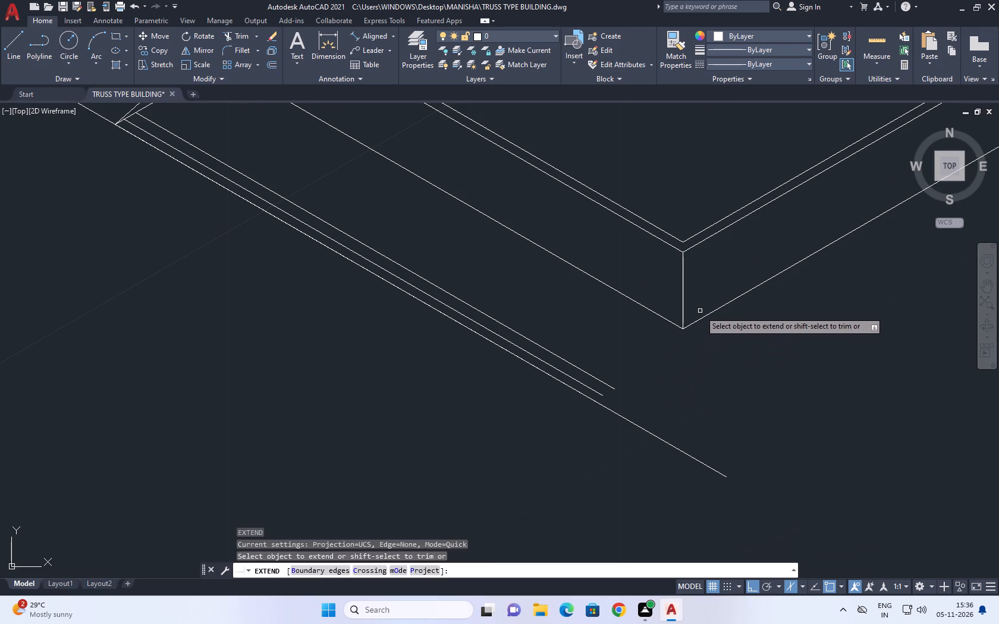
{"action": "left_click", "coordinate": [700, 310]}
{"action": "left_click", "coordinate": [722, 397]}
{"action": "left_click", "coordinate": [633, 357]}
{"action": "left_click", "coordinate": [639, 384]}
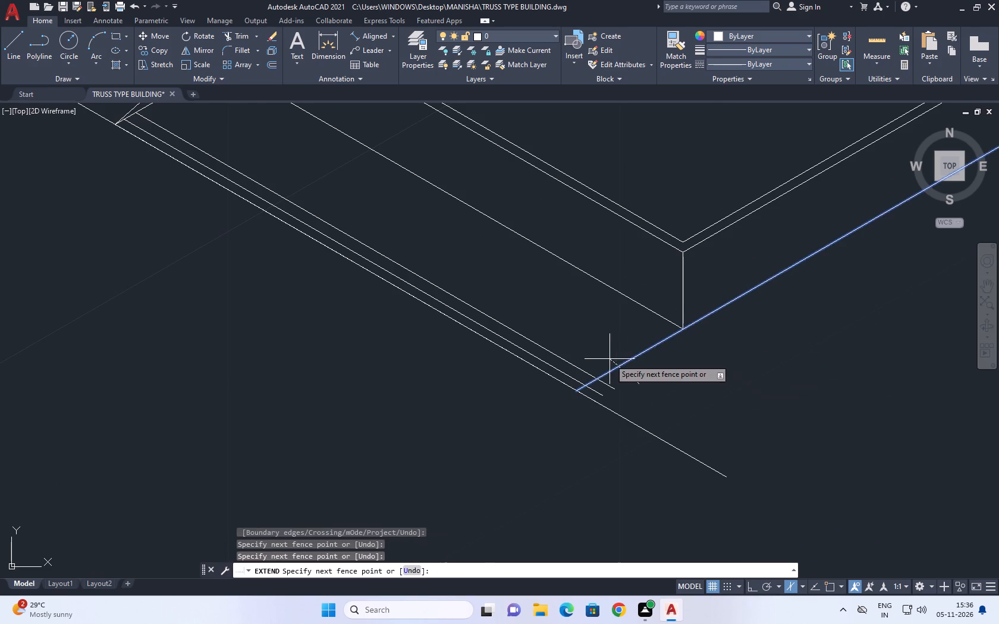
{"action": "left_click", "coordinate": [609, 358]}
{"action": "key", "text": "Escape"}
Delete the shorter duplicate line lying over the long outer line.
{"action": "scroll", "coordinate": [593, 381], "scroll_direction": "down", "scroll_amount": 1}
{"action": "middle_click_drag", "start_coordinate": [609, 409], "coordinate": [623, 420]}
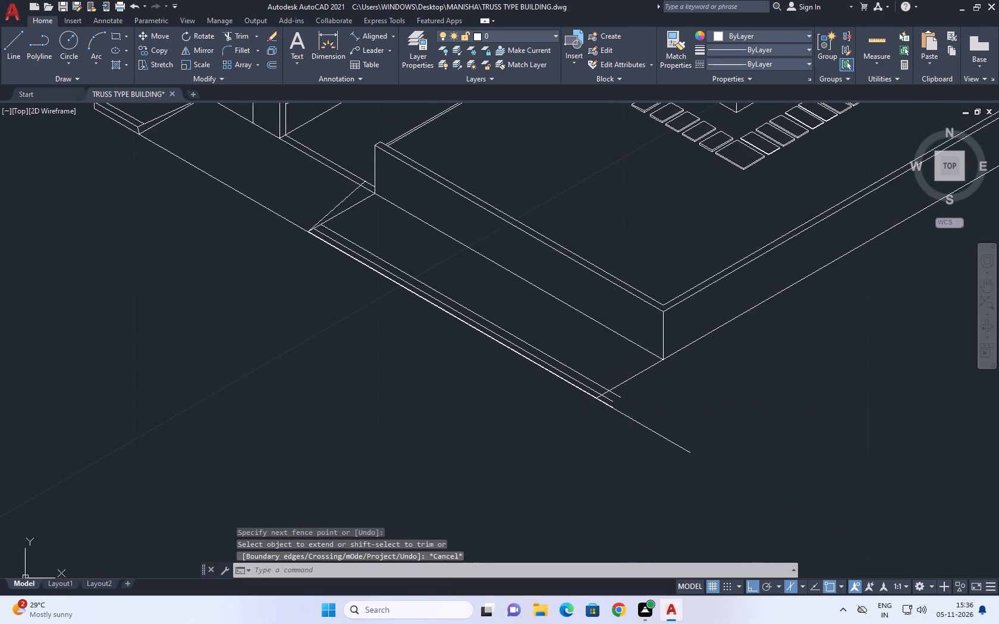
{"action": "scroll", "coordinate": [589, 392], "scroll_direction": "up", "scroll_amount": 3}
{"action": "left_click", "coordinate": [673, 458]}
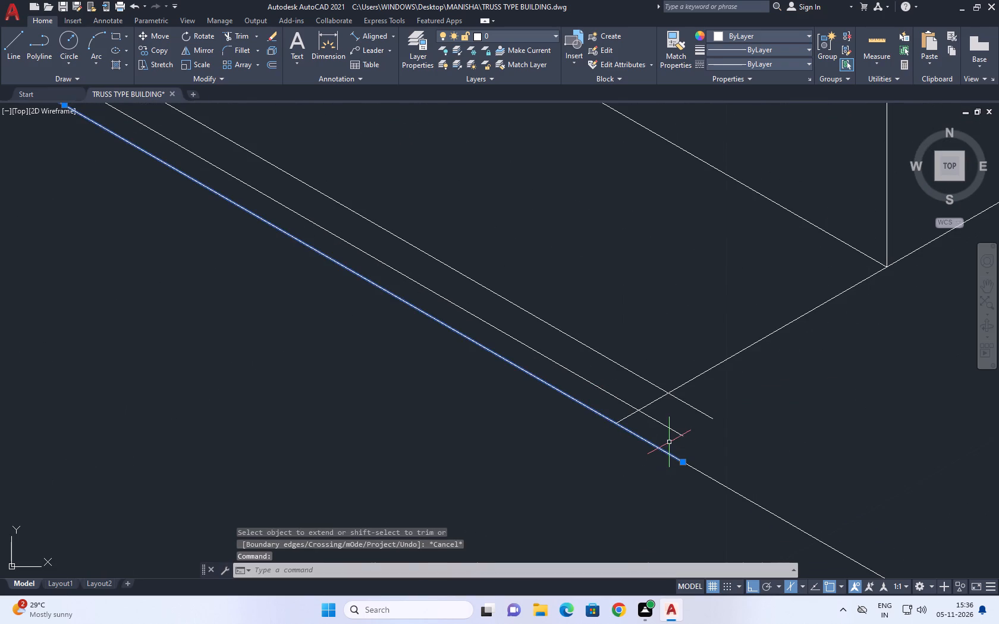
{"action": "key", "text": "Delete"}
Draw a vertical line down past the outer line from the crossing of the lower raised strip line and extended side ground line.
{"action": "scroll", "coordinate": [668, 442], "scroll_direction": "down", "scroll_amount": 2}
{"action": "middle_click_drag", "start_coordinate": [676, 451], "coordinate": [672, 426]}
{"action": "scroll", "coordinate": [659, 422], "scroll_direction": "up", "scroll_amount": 1}
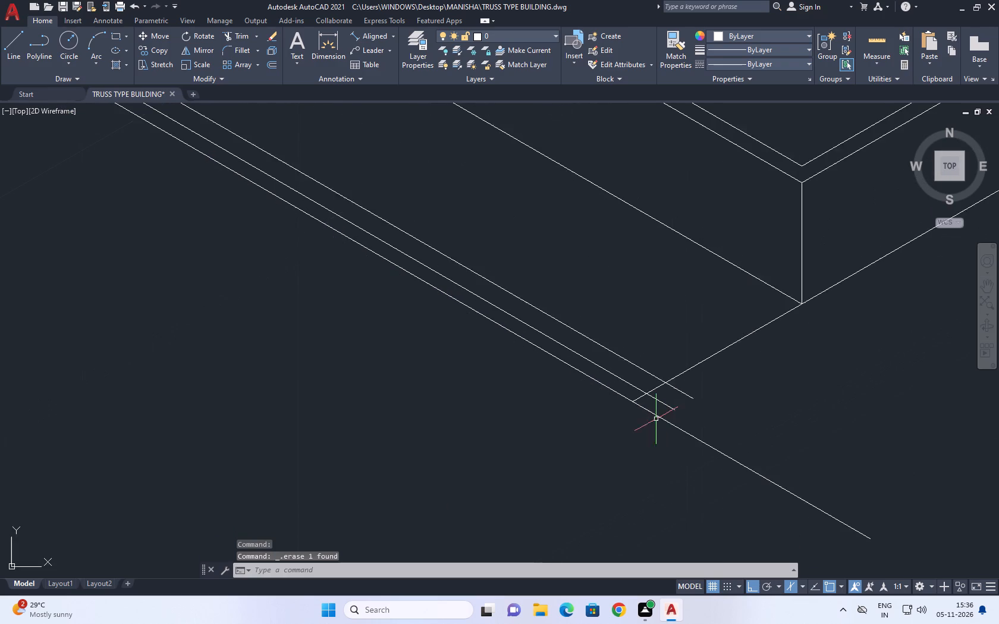
{"action": "scroll", "coordinate": [656, 419], "scroll_direction": "up", "scroll_amount": 1}
{"action": "key", "text": "l"}
{"action": "key", "text": "space"}
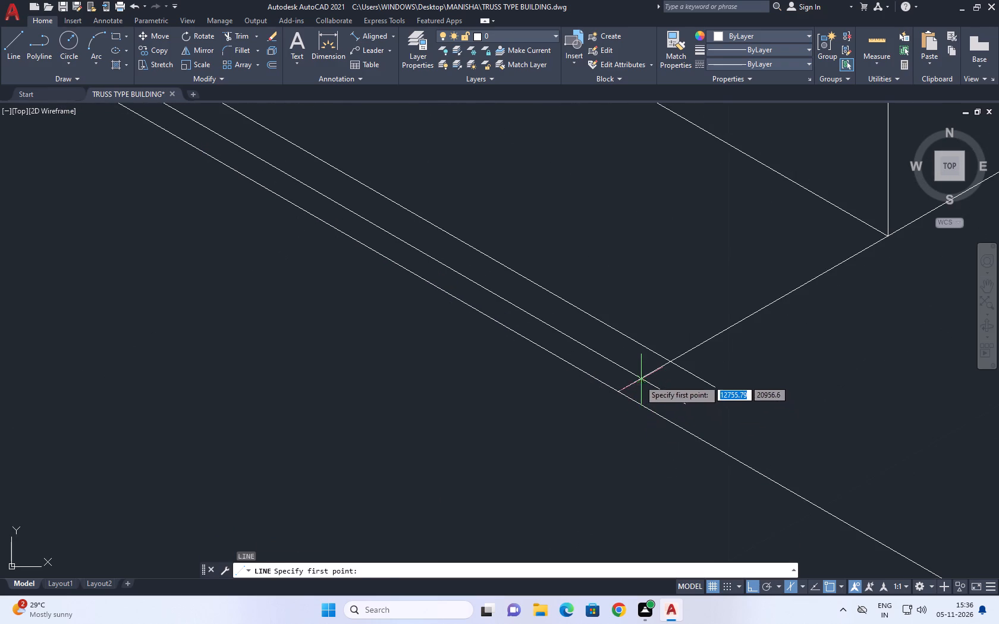
{"action": "left_click", "coordinate": [639, 380]}
{"action": "left_click", "coordinate": [639, 438]}
{"action": "key", "text": "Escape"}
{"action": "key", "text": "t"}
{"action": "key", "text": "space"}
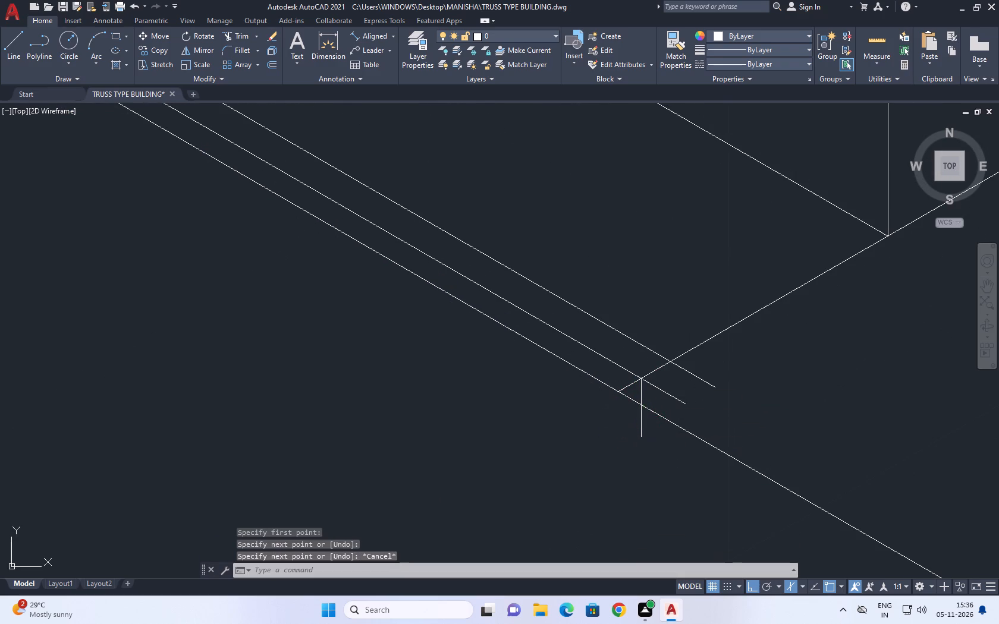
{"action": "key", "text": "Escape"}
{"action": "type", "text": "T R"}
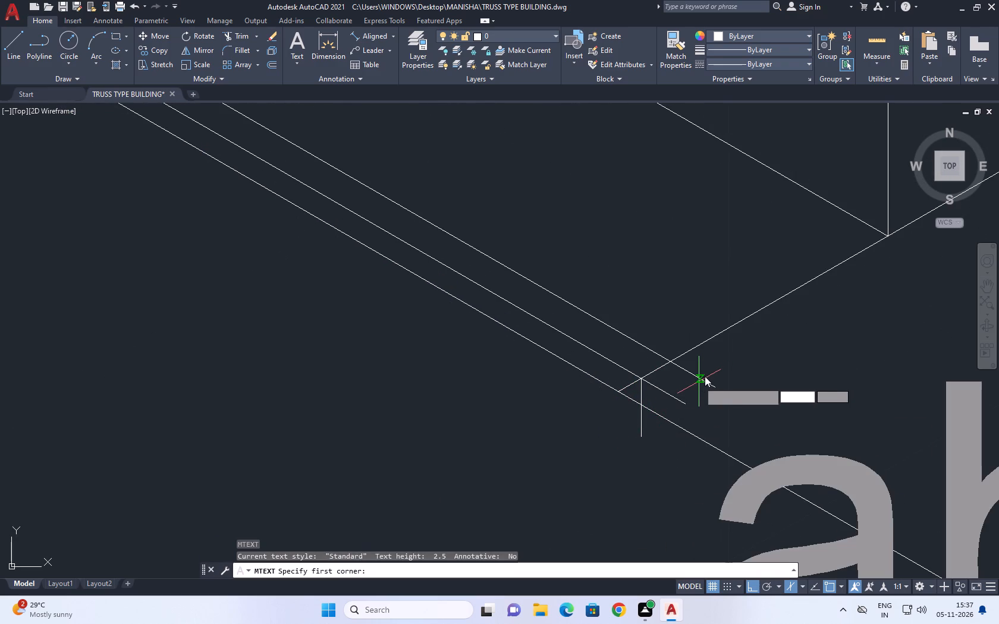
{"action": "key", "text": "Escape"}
Trim the strip lines, outer line, side ground line and vertical line beyond the strip's end to form a clean corner.
{"action": "type", "text": "TR"}
{"action": "key", "text": "space"}
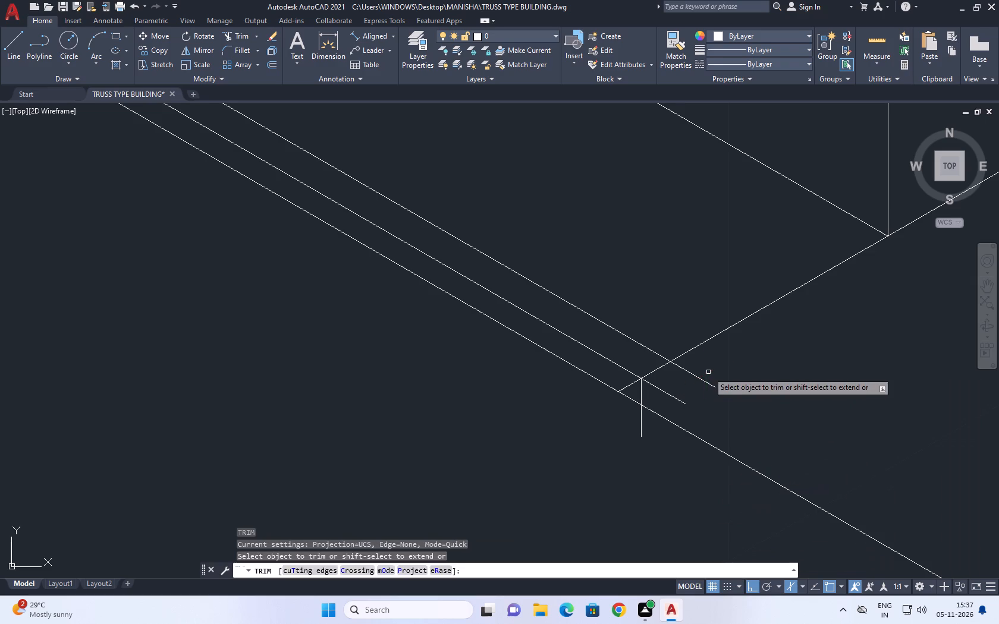
{"action": "left_click", "coordinate": [709, 368]}
{"action": "left_click", "coordinate": [668, 392]}
{"action": "left_click", "coordinate": [667, 396]}
{"action": "left_click", "coordinate": [665, 414]}
{"action": "left_click", "coordinate": [667, 428]}
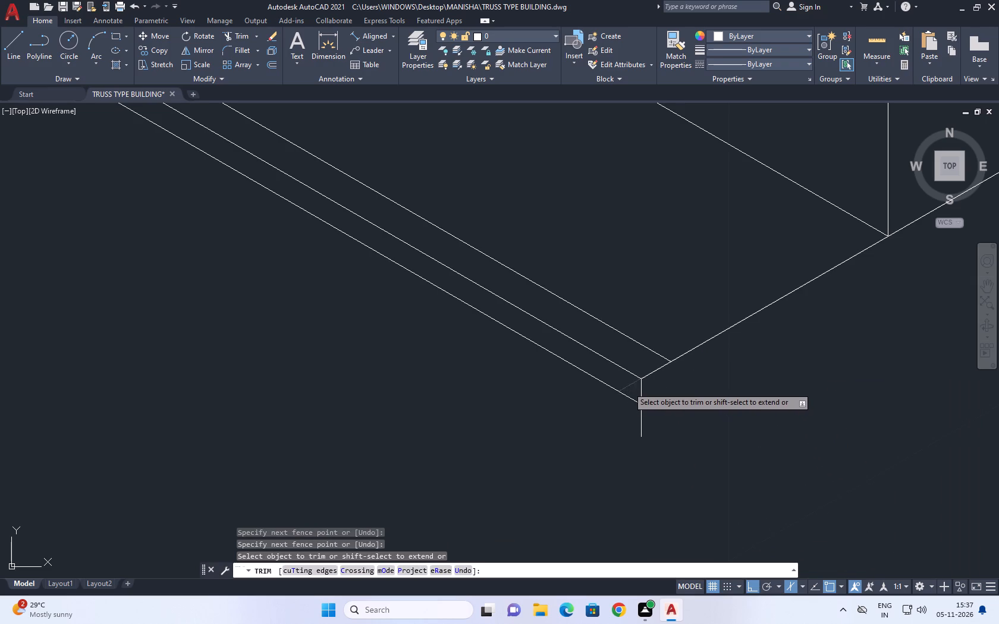
{"action": "left_click", "coordinate": [628, 387]}
{"action": "left_click", "coordinate": [647, 423]}
{"action": "left_click", "coordinate": [635, 427]}
{"action": "scroll", "coordinate": [685, 412], "scroll_direction": "down", "scroll_amount": 1}
{"action": "key", "text": "Escape"}
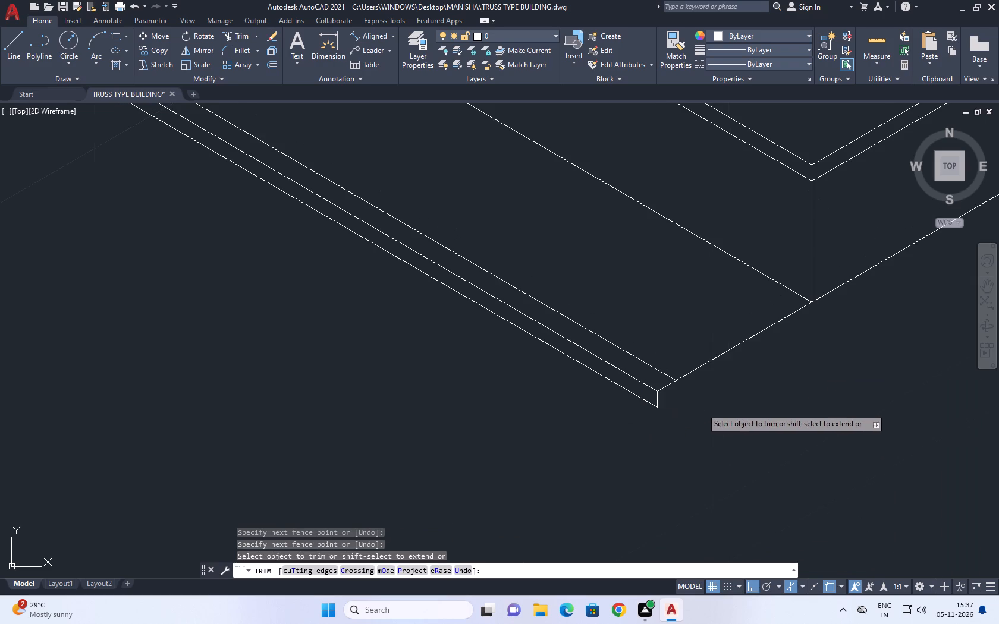
Inspect the strip's end corner and its fit with the front boundary and gate ramp.
{"action": "scroll", "coordinate": [680, 396], "scroll_direction": "down", "scroll_amount": 2}
{"action": "middle_click_drag", "start_coordinate": [677, 398], "coordinate": [676, 424]}
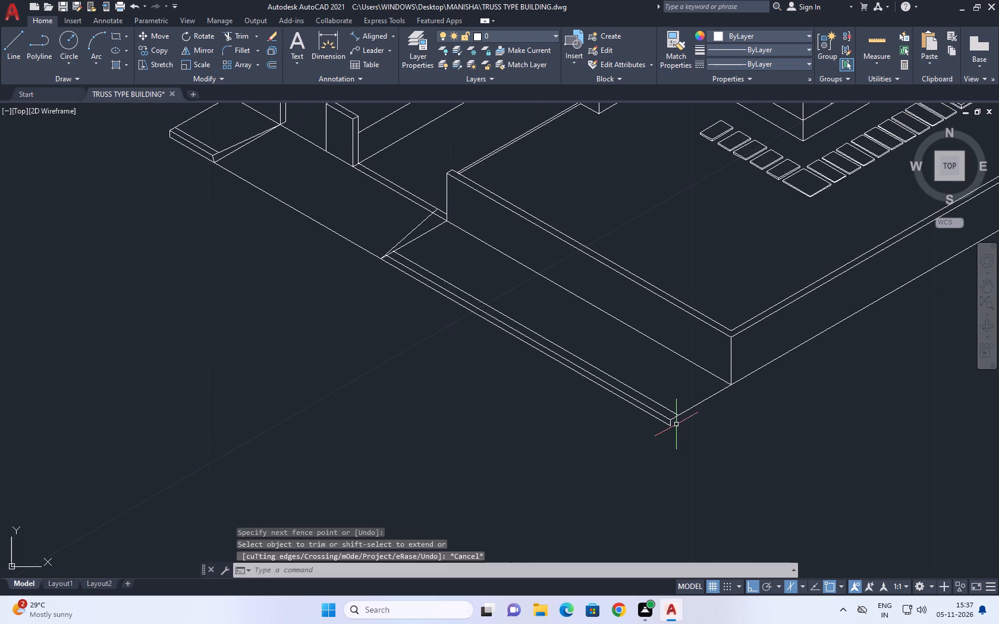
{"action": "scroll", "coordinate": [664, 433], "scroll_direction": "up", "scroll_amount": 3}
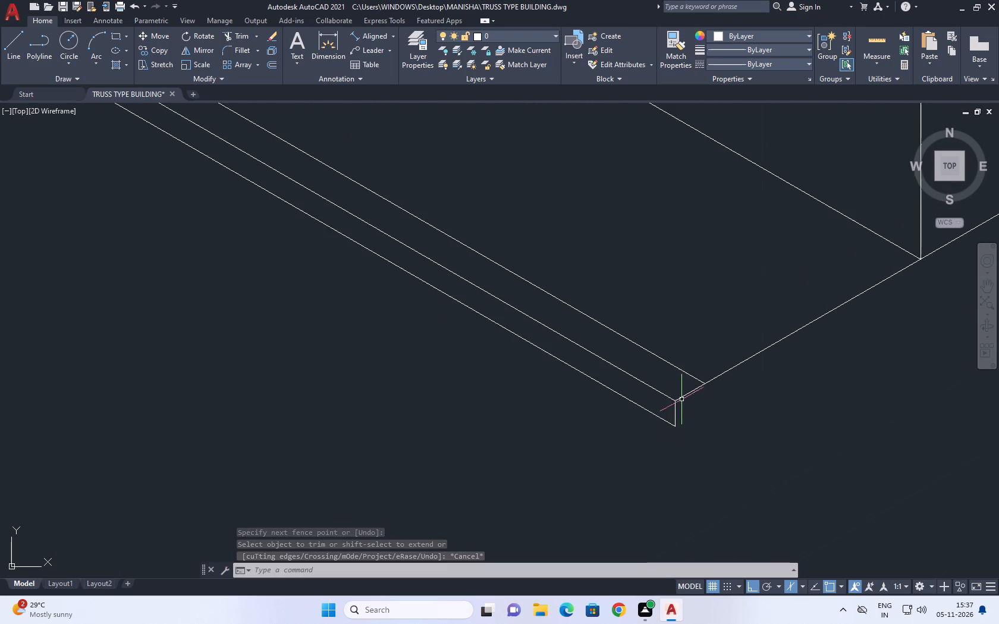
{"action": "scroll", "coordinate": [676, 408], "scroll_direction": "up", "scroll_amount": 1}
{"action": "key", "text": "e"}
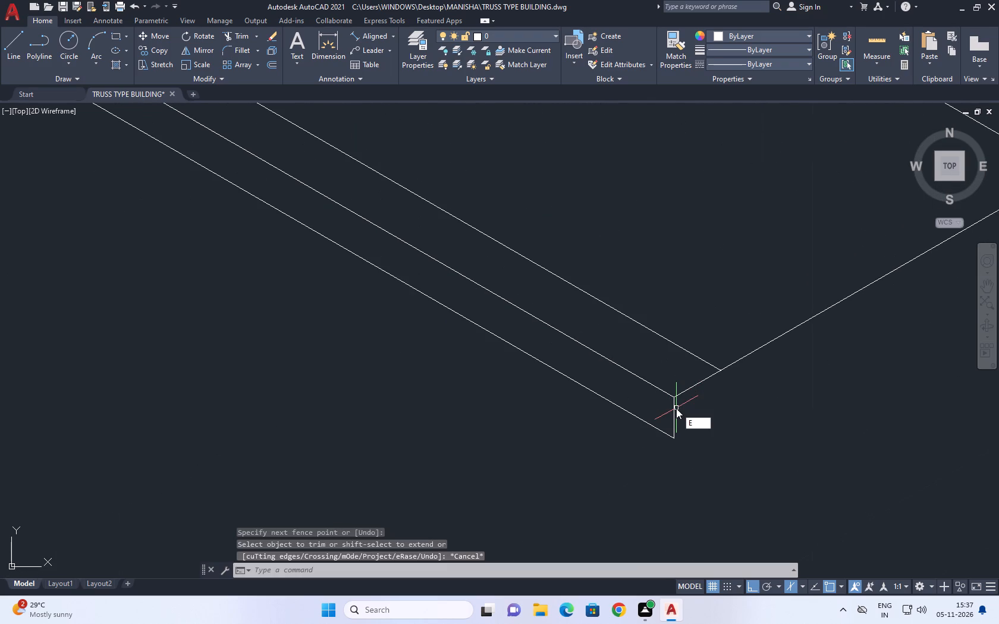
{"action": "key", "text": "Escape"}
{"action": "scroll", "coordinate": [682, 411], "scroll_direction": "down", "scroll_amount": 5}
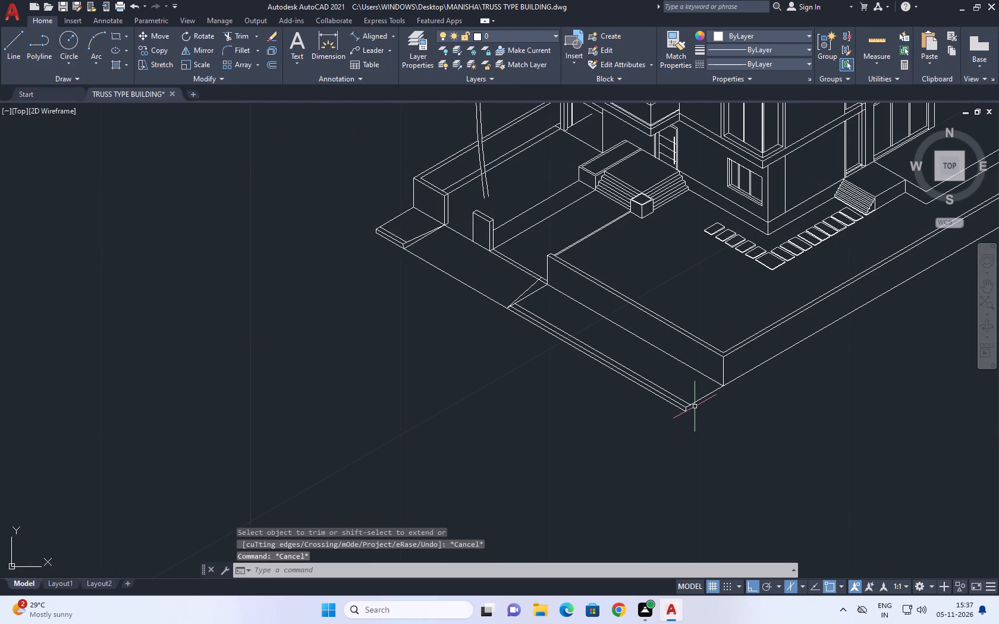
{"action": "scroll", "coordinate": [692, 409], "scroll_direction": "up", "scroll_amount": 2}
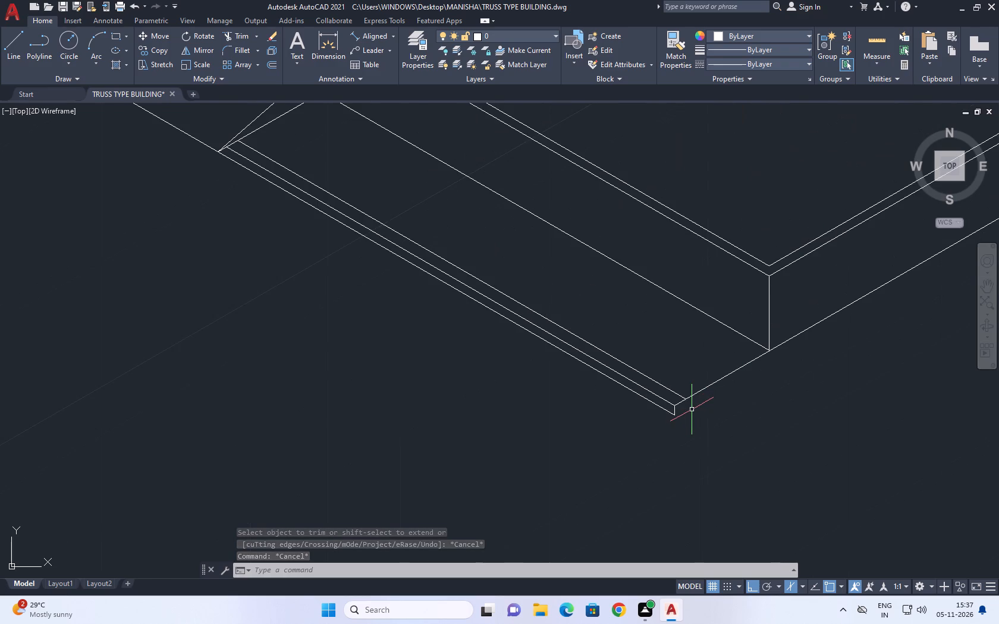
{"action": "scroll", "coordinate": [692, 409], "scroll_direction": "down", "scroll_amount": 2}
{"action": "scroll", "coordinate": [692, 410], "scroll_direction": "up", "scroll_amount": 1}
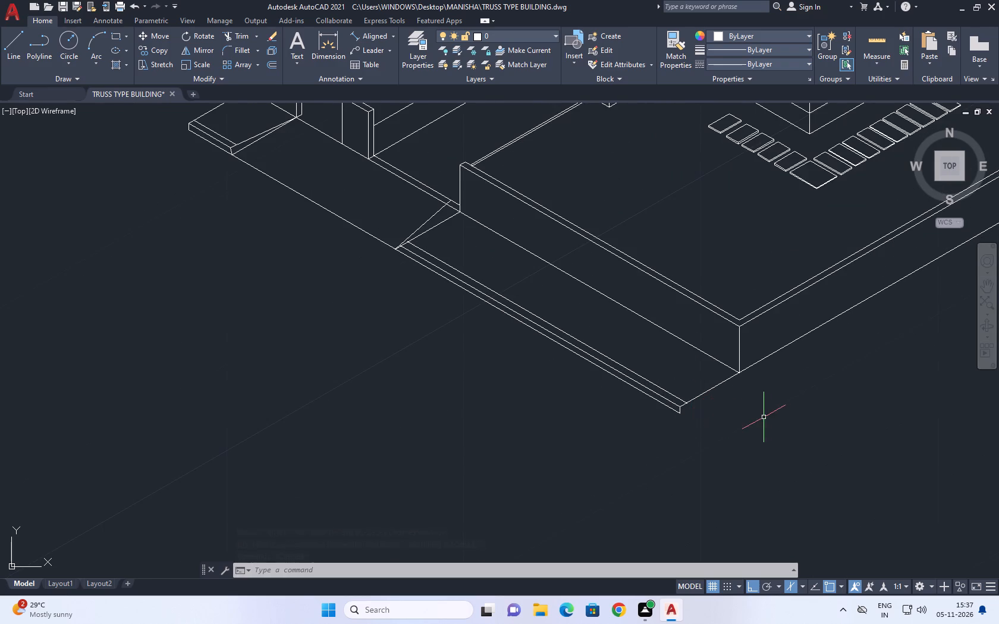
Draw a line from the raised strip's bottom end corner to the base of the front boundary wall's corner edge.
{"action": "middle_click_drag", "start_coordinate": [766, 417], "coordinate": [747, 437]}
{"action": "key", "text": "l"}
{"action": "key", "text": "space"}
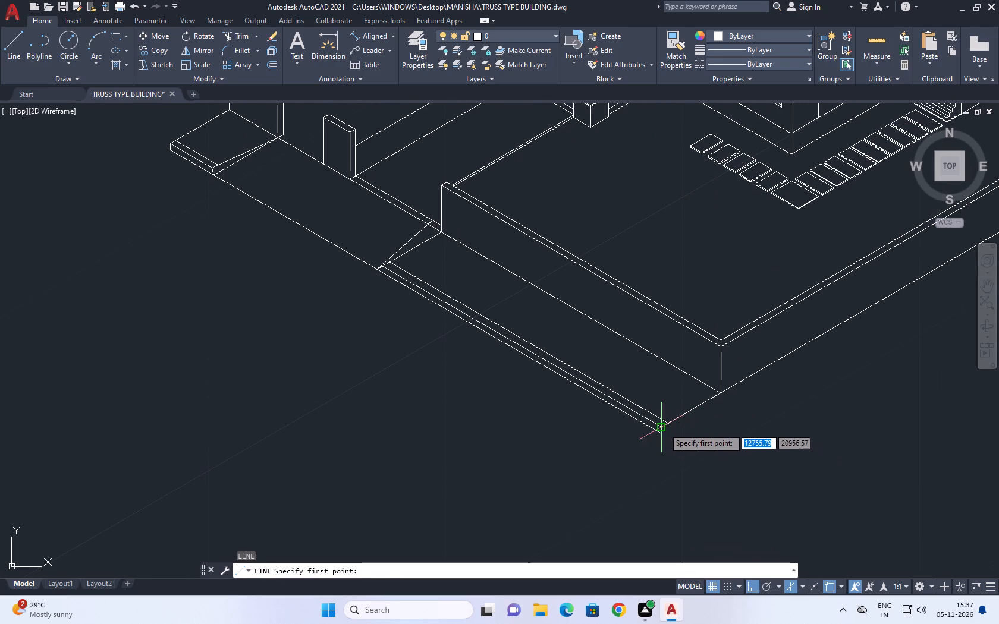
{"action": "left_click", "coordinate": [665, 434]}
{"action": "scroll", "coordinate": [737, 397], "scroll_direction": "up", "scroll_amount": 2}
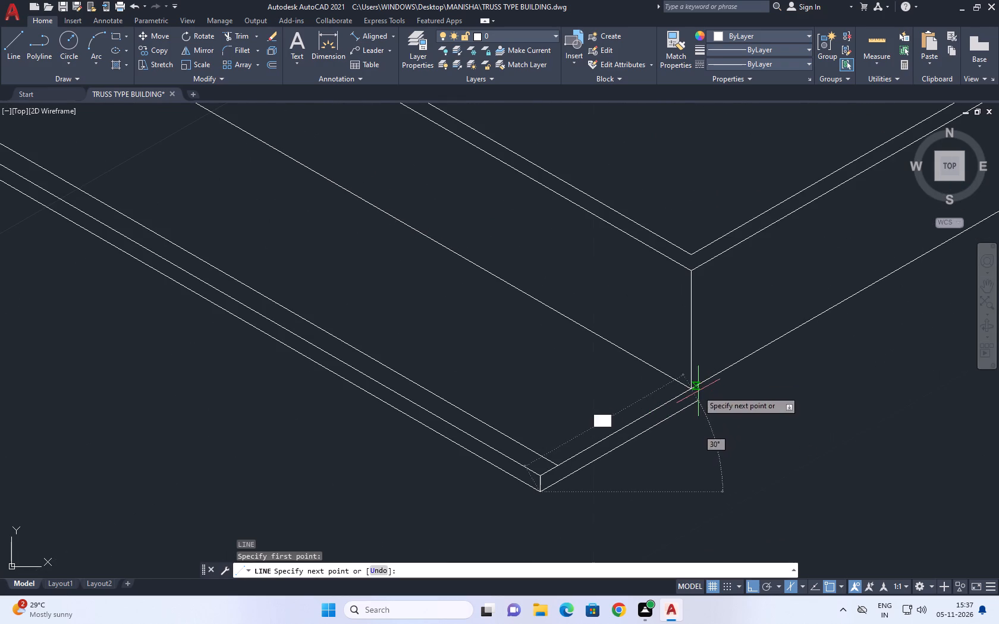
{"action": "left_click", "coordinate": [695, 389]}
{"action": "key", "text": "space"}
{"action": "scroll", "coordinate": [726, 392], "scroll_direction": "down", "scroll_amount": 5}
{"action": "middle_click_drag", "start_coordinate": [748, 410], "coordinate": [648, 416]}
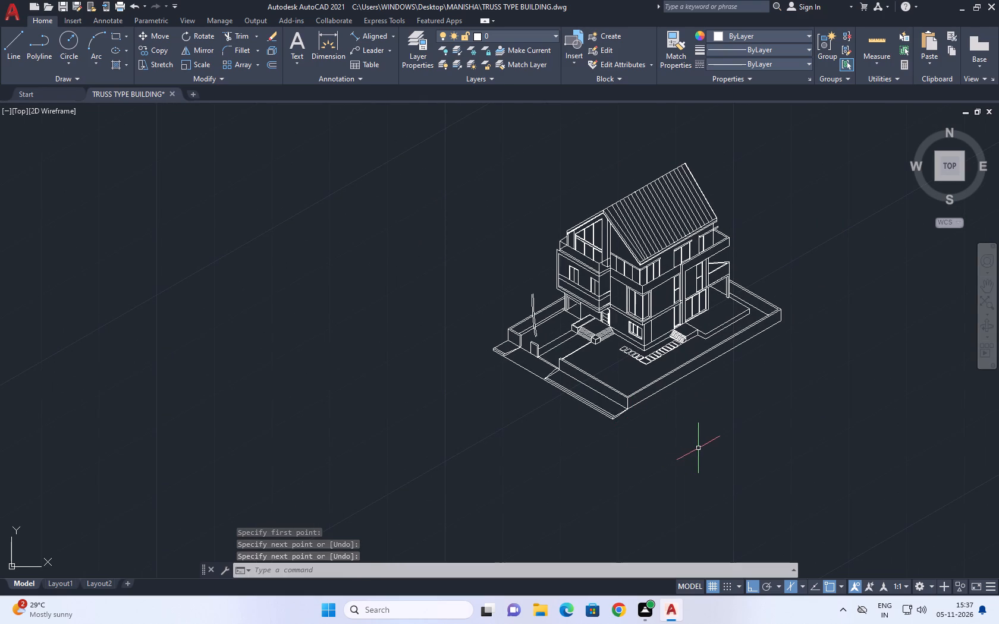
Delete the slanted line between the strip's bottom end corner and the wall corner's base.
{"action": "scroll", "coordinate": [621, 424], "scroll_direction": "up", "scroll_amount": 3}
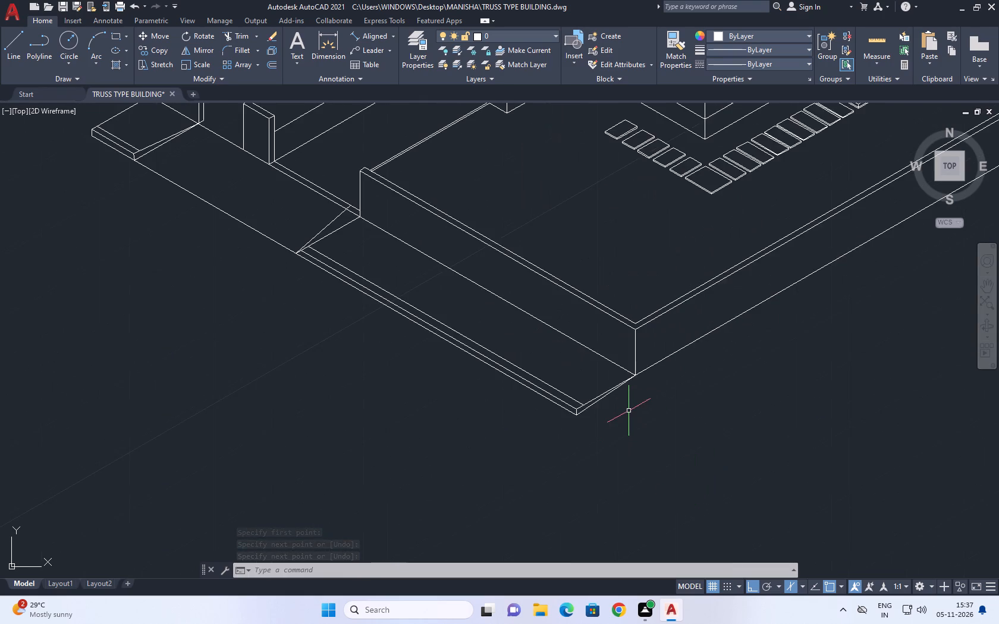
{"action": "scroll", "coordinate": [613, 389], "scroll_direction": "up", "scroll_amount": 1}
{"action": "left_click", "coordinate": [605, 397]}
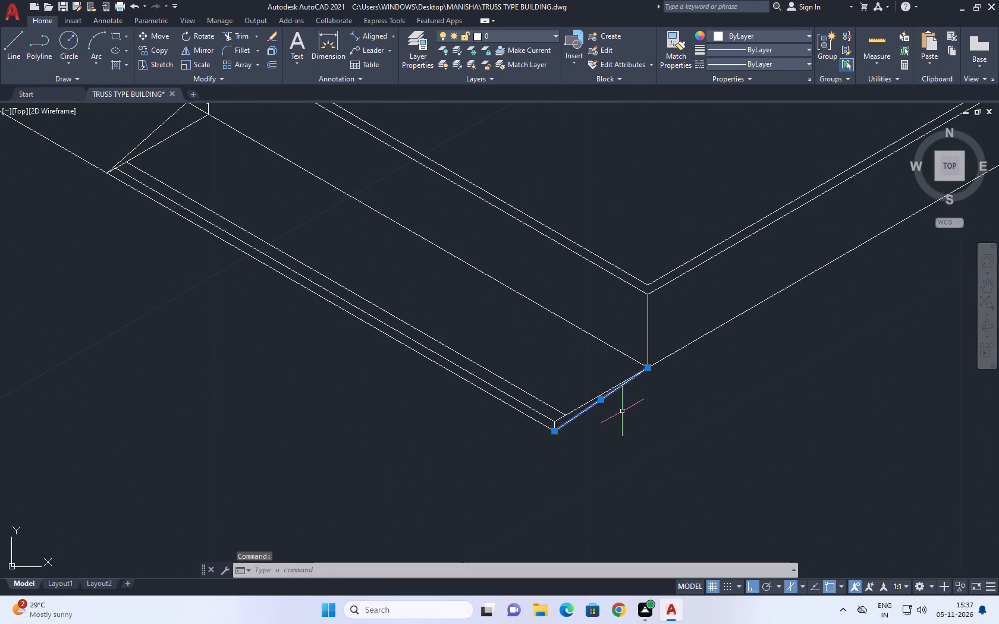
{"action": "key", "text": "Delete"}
Draw a 30° line from the strip's bottom end corner along the side boundary wall, slightly past its far corner.
{"action": "key", "text": "l"}
{"action": "key", "text": "space"}
{"action": "left_click", "coordinate": [554, 433]}
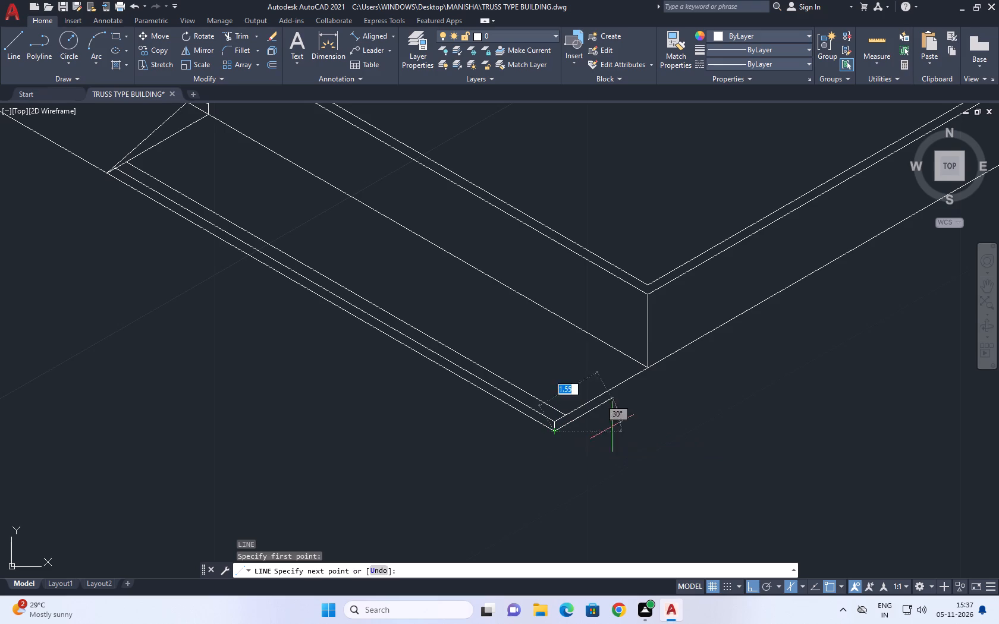
{"action": "scroll", "coordinate": [624, 370], "scroll_direction": "down", "scroll_amount": 3}
{"action": "middle_click_drag", "start_coordinate": [768, 318], "coordinate": [600, 354]}
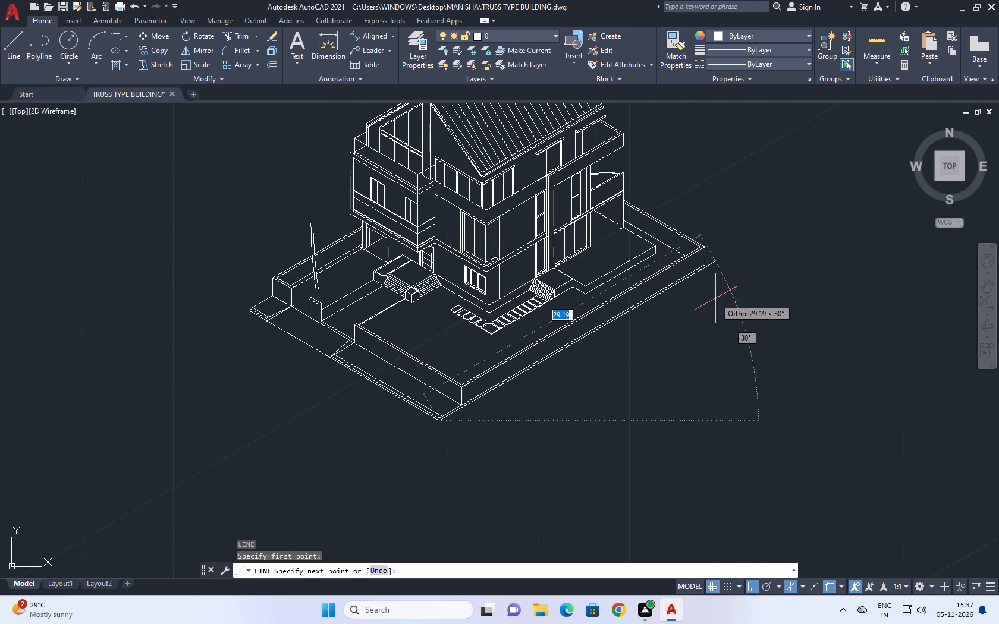
{"action": "scroll", "coordinate": [720, 276], "scroll_direction": "up", "scroll_amount": 3}
{"action": "left_click", "coordinate": [671, 261]}
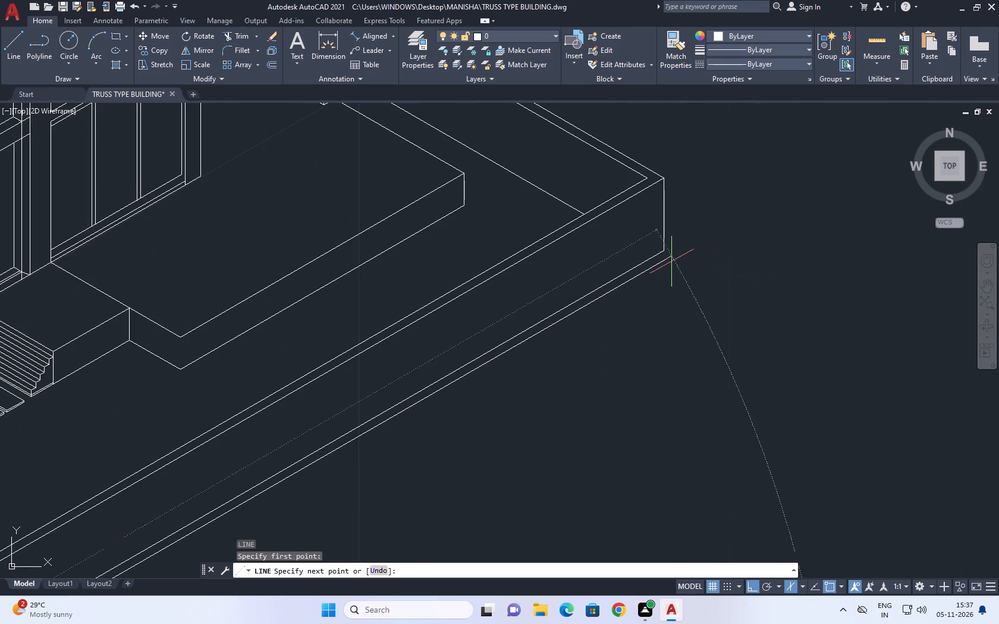
{"action": "key", "text": "space"}
Extend the side boundary wall's far vertical corner edge down to the new lower ground line.
{"action": "key", "text": "e"}
{"action": "key", "text": "x"}
{"action": "key", "text": "space"}
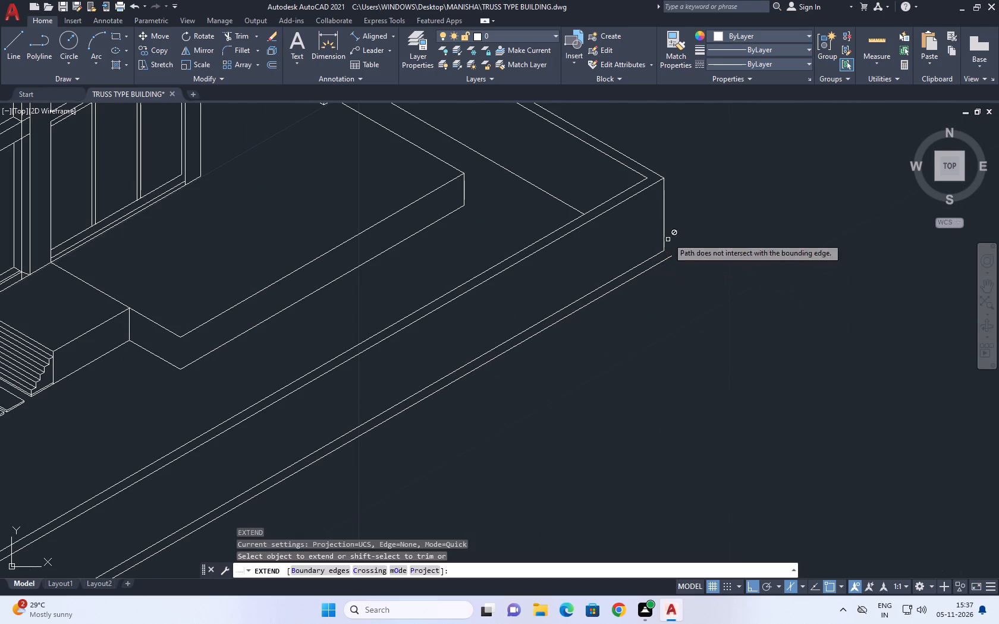
{"action": "left_click", "coordinate": [669, 223]}
{"action": "left_click", "coordinate": [648, 244]}
{"action": "key", "text": "Escape"}
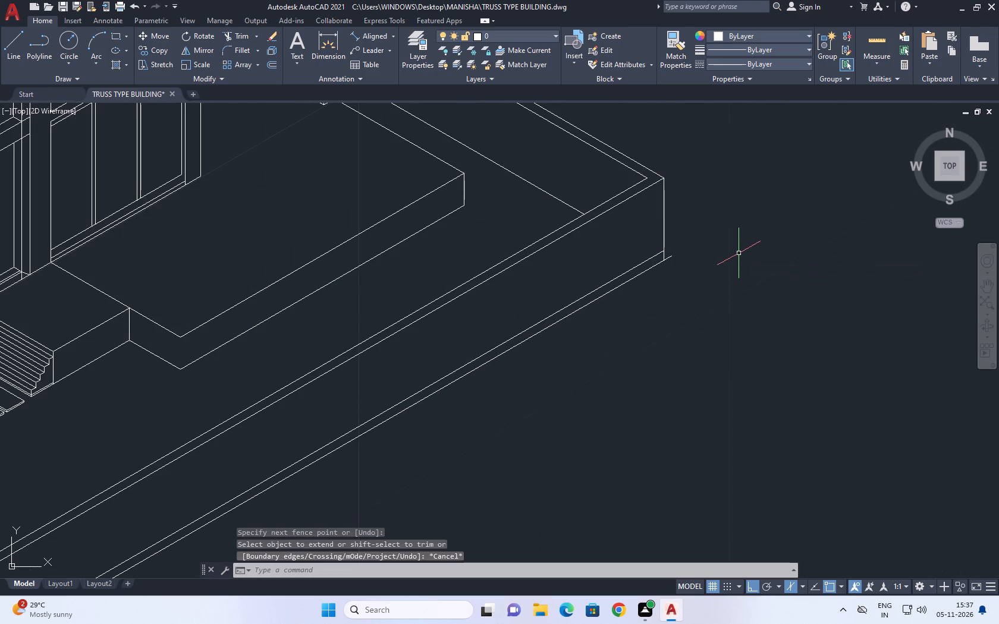
Trim the lower ground line's overshoot beyond the wall's far corner edge.
{"action": "type", "text": "TR"}
{"action": "key", "text": "space"}
{"action": "left_click", "coordinate": [671, 257]}
{"action": "key", "text": "Escape"}
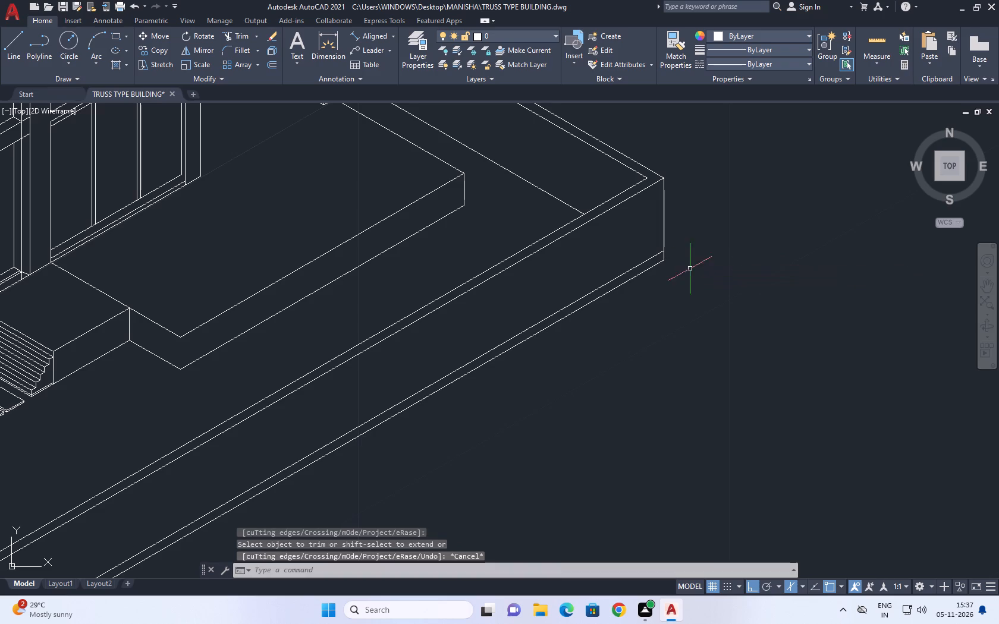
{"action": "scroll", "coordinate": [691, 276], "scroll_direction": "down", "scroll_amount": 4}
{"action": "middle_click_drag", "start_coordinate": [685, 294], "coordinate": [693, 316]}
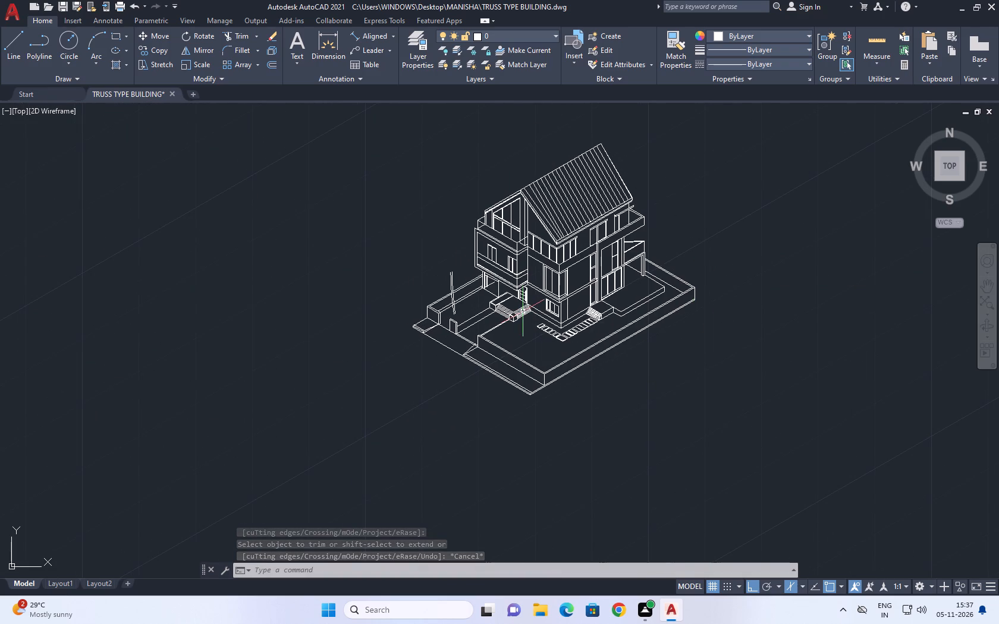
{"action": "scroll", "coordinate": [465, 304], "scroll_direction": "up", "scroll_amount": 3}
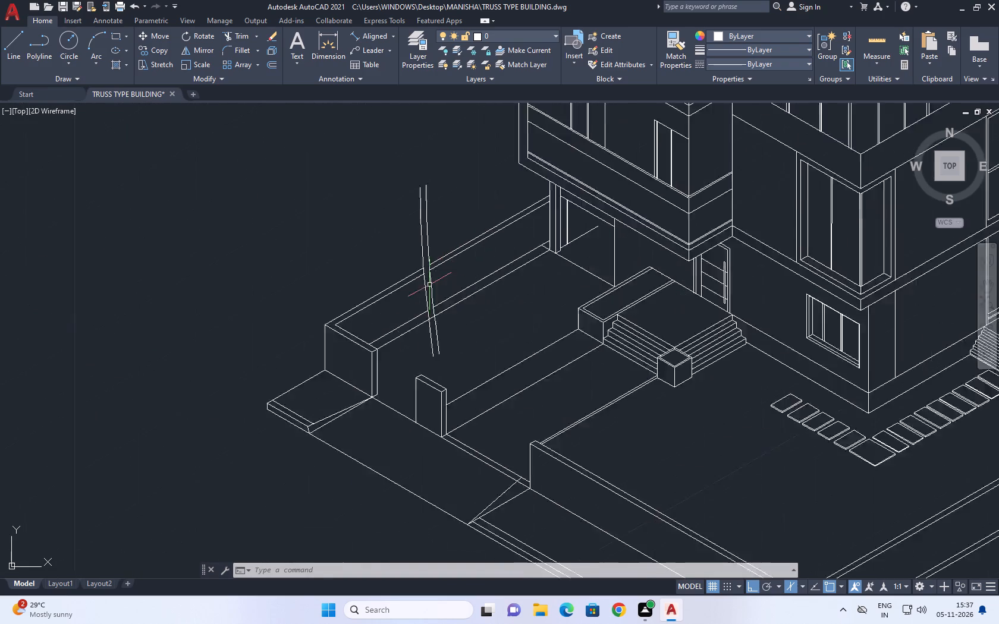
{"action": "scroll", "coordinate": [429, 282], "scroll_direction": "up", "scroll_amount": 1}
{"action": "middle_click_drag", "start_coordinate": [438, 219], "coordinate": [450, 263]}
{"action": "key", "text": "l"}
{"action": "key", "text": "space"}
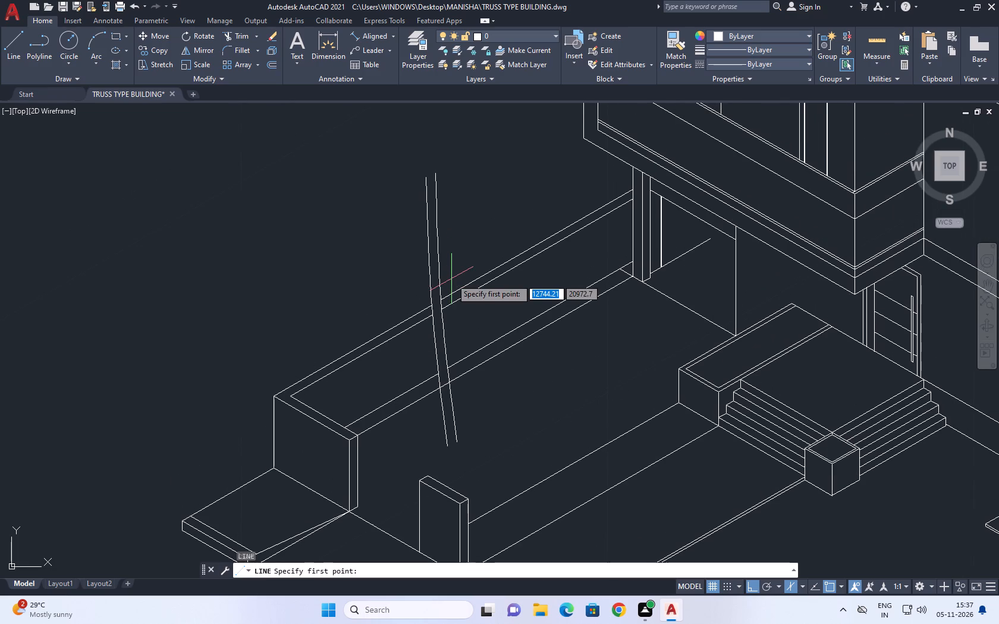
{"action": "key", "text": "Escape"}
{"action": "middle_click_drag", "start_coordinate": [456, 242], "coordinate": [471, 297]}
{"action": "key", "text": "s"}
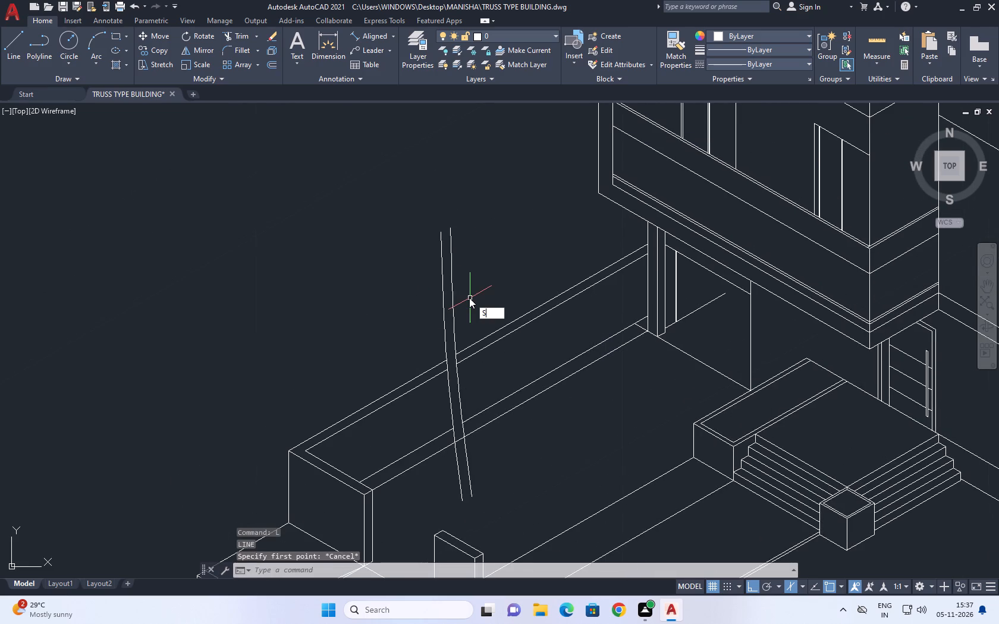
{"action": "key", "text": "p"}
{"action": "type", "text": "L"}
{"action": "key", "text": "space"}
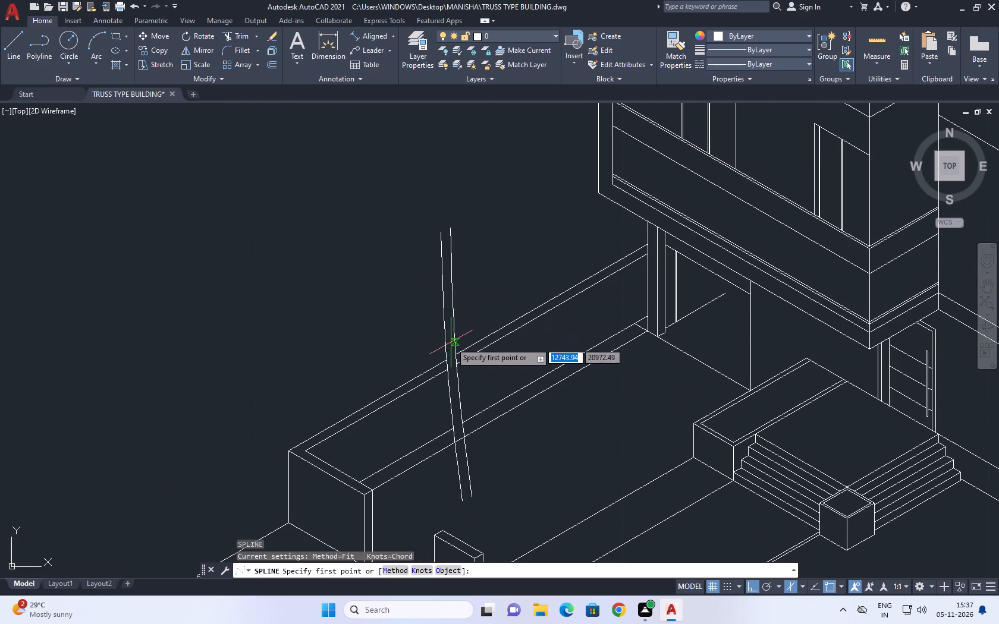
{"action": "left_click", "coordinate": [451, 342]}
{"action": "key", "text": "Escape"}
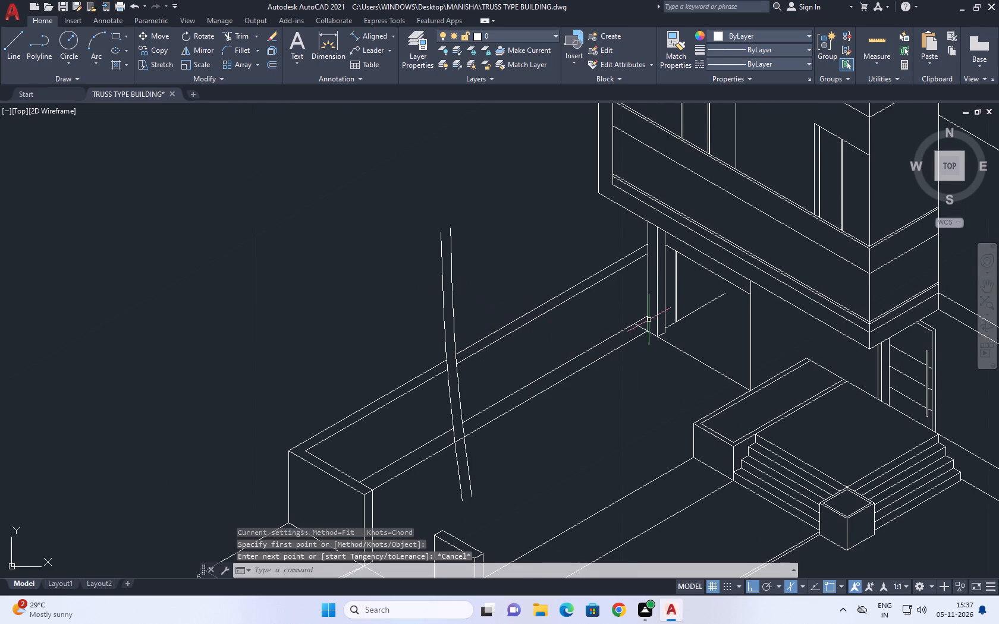
Extend the short floor line inside the ground-floor opening beside the column to the opening's far edge.
{"action": "middle_click_drag", "start_coordinate": [652, 321], "coordinate": [651, 341]}
{"action": "key", "text": "e"}
{"action": "key", "text": "x"}
{"action": "key", "text": "space"}
{"action": "left_click", "coordinate": [697, 322]}
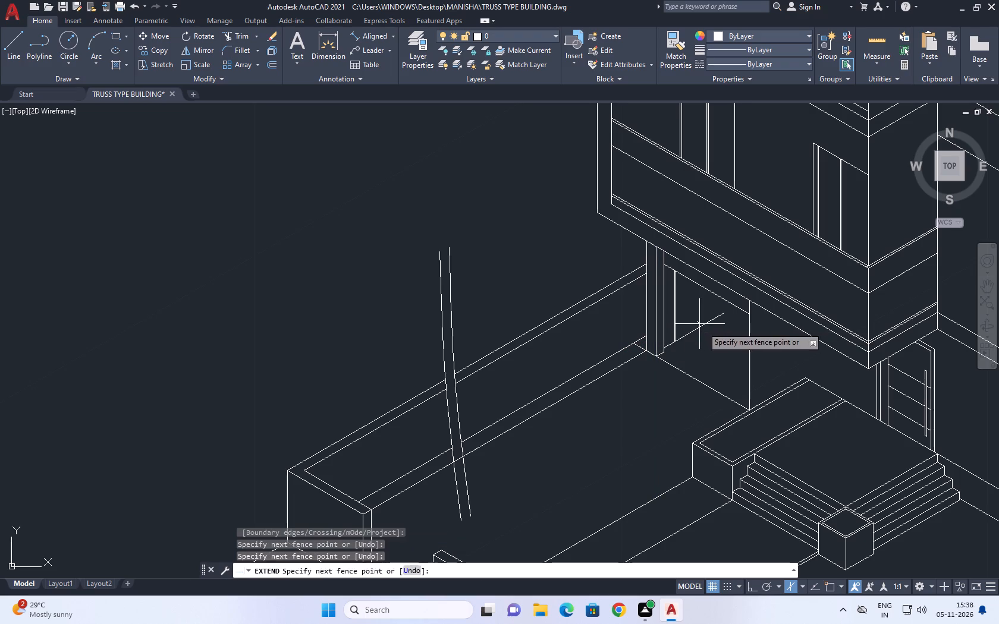
{"action": "left_click", "coordinate": [708, 334]}
{"action": "key", "text": "Escape"}
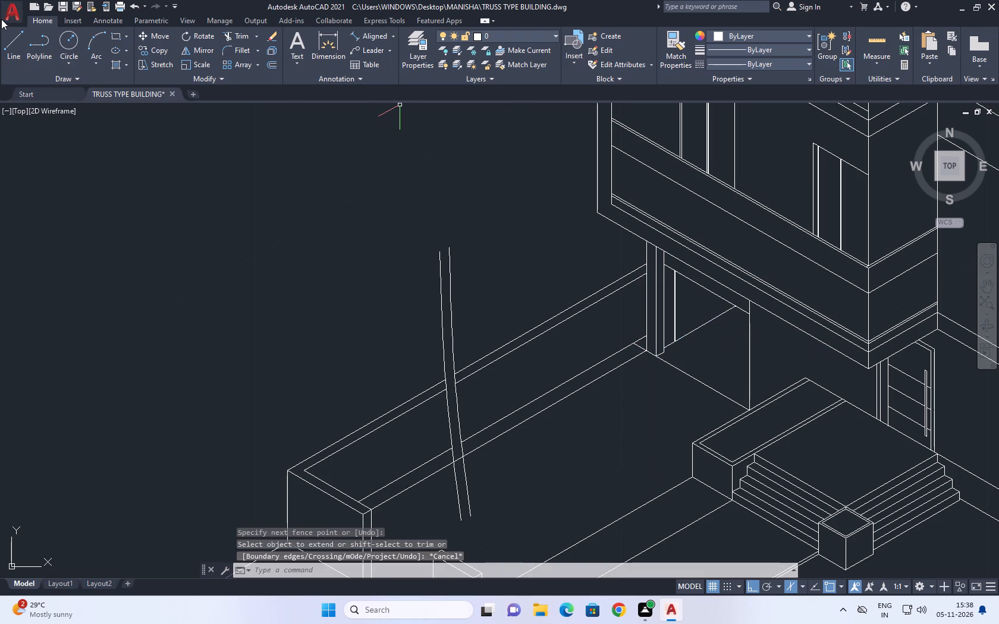
Save the drawing as TRUSS TYPE BUILDING in the MANISHA folder, replacing the existing file.
{"action": "left_click", "coordinate": [1, 19]}
{"action": "left_click", "coordinate": [44, 159]}
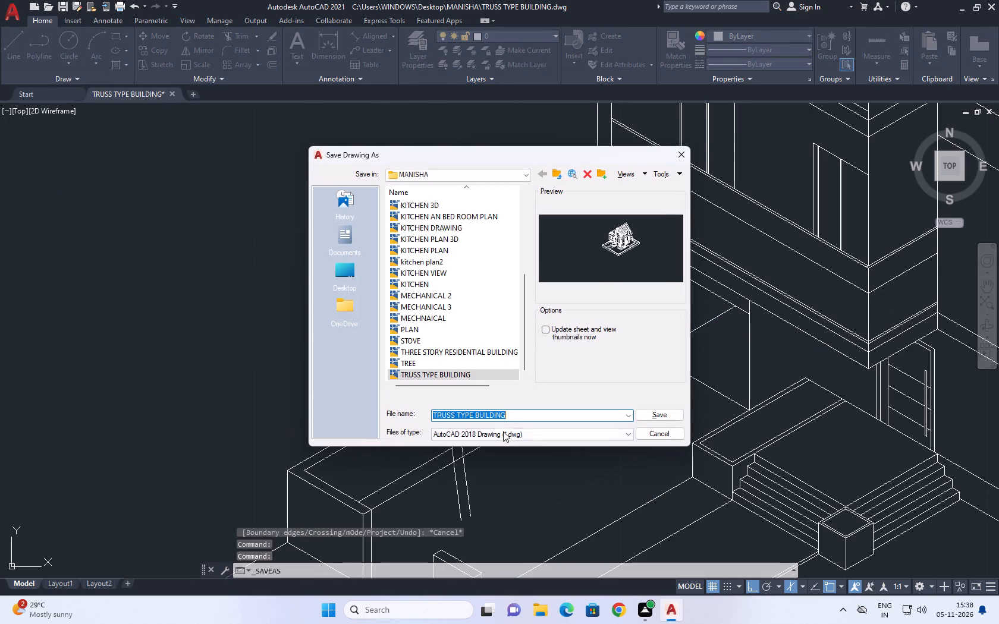
{"action": "left_click", "coordinate": [663, 417]}
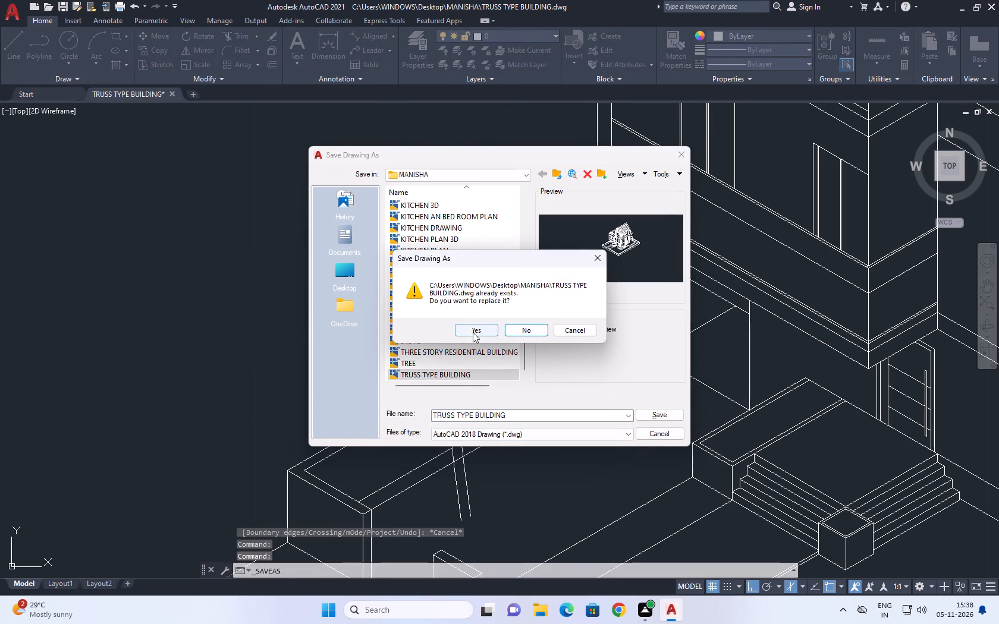
{"action": "left_click", "coordinate": [472, 331]}
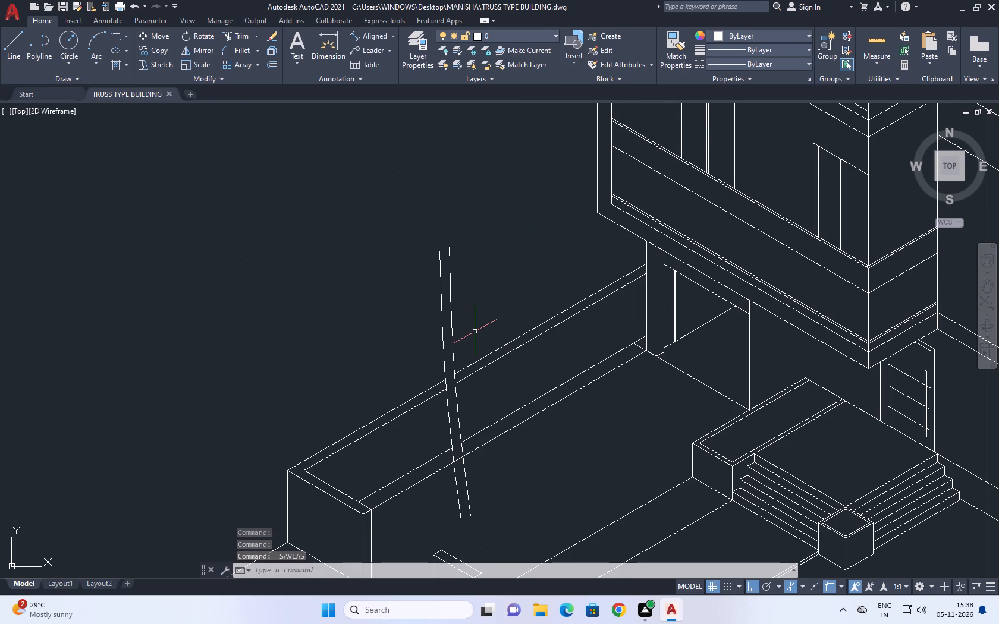
Draw a short 30° line across both tree trunk curves, just above the boundary wall's top.
{"action": "middle_click_drag", "start_coordinate": [475, 332], "coordinate": [476, 360]}
{"action": "type", "text": "L"}
{"action": "key", "text": "space"}
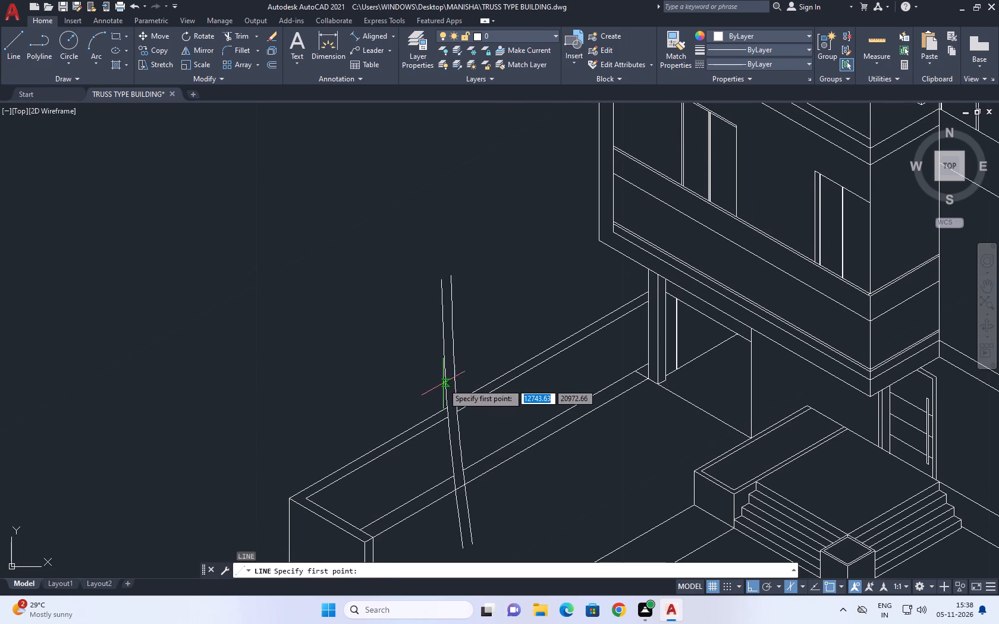
{"action": "left_click", "coordinate": [443, 383]}
{"action": "left_click", "coordinate": [479, 370]}
{"action": "key", "text": "space"}
Trim the trunk curves above the short cross line and the cross line's overhang to cap the trunk.
{"action": "type", "text": "TR"}
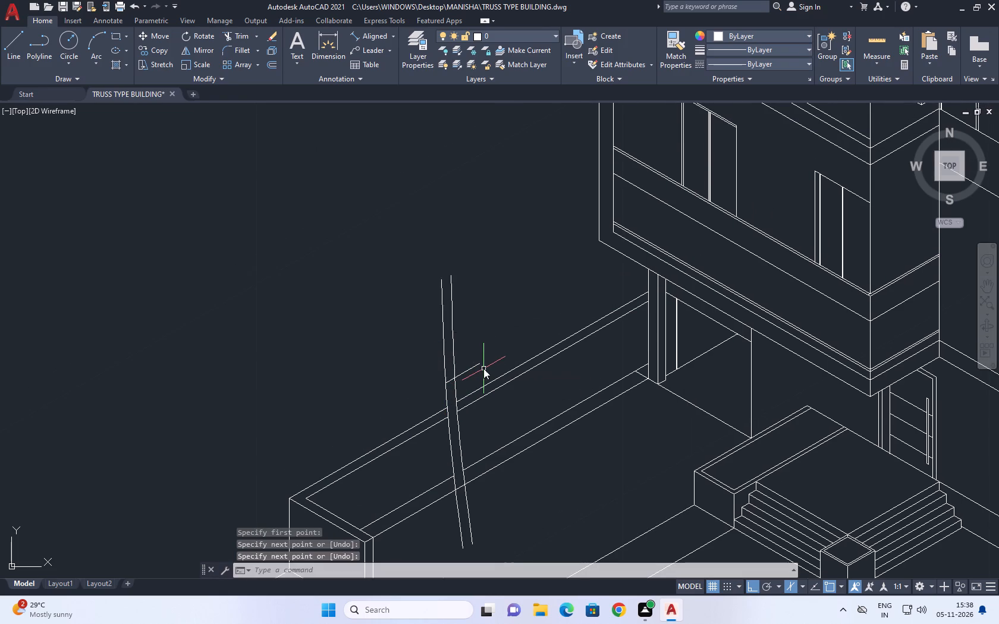
{"action": "key", "text": "space"}
{"action": "left_click", "coordinate": [502, 320]}
{"action": "left_click", "coordinate": [417, 343]}
{"action": "left_click", "coordinate": [463, 376]}
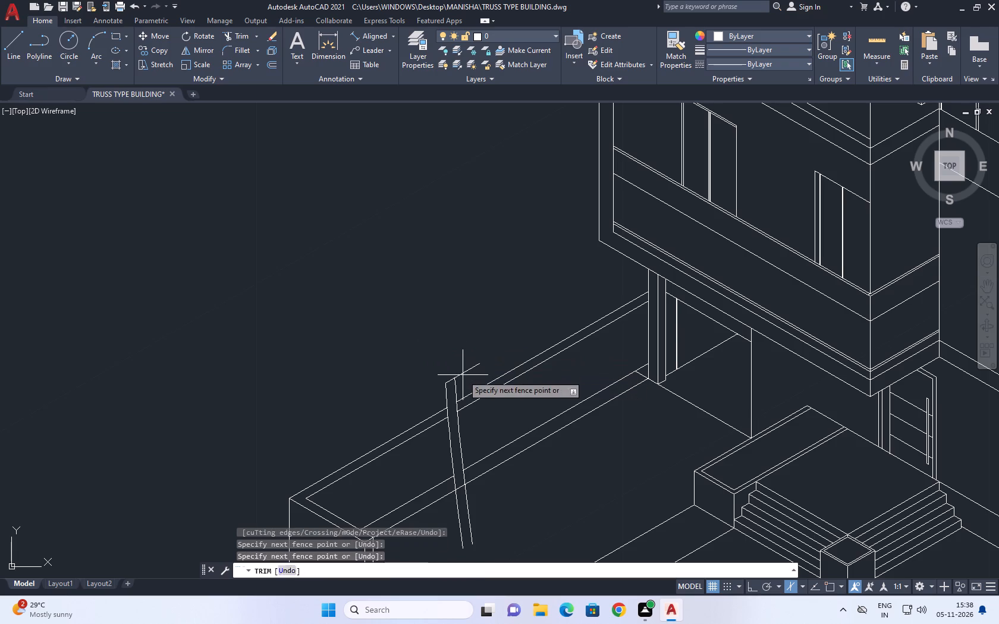
{"action": "left_click", "coordinate": [460, 348]}
{"action": "key", "text": "Escape"}
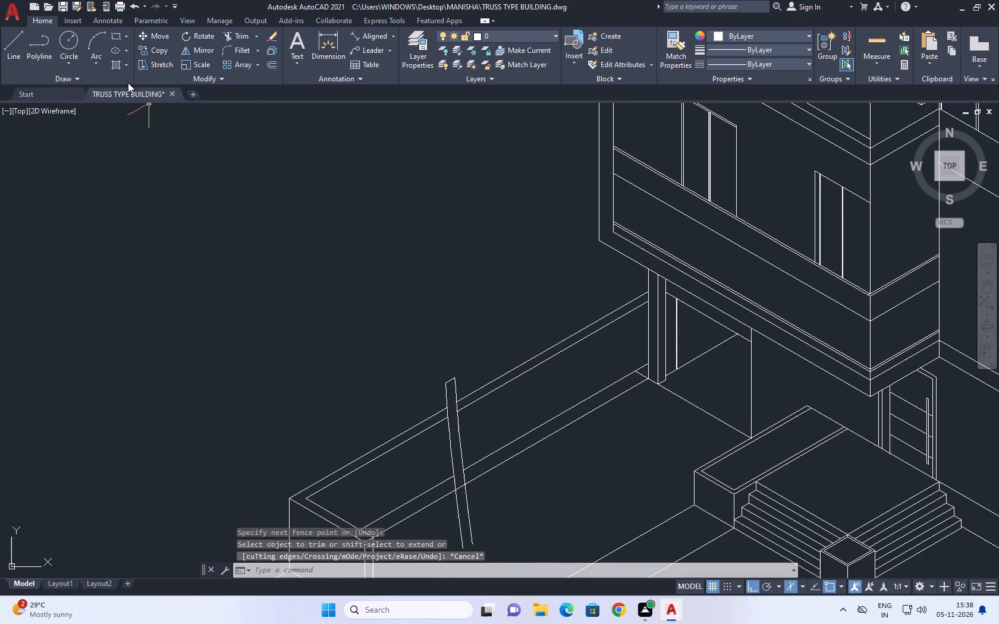
Draw a freehand wavy spline rising from the trunk's upper edge as a branch, with Ortho off and the left isoplane.
{"action": "type", "text": "SPL"}
{"action": "key", "text": "space"}
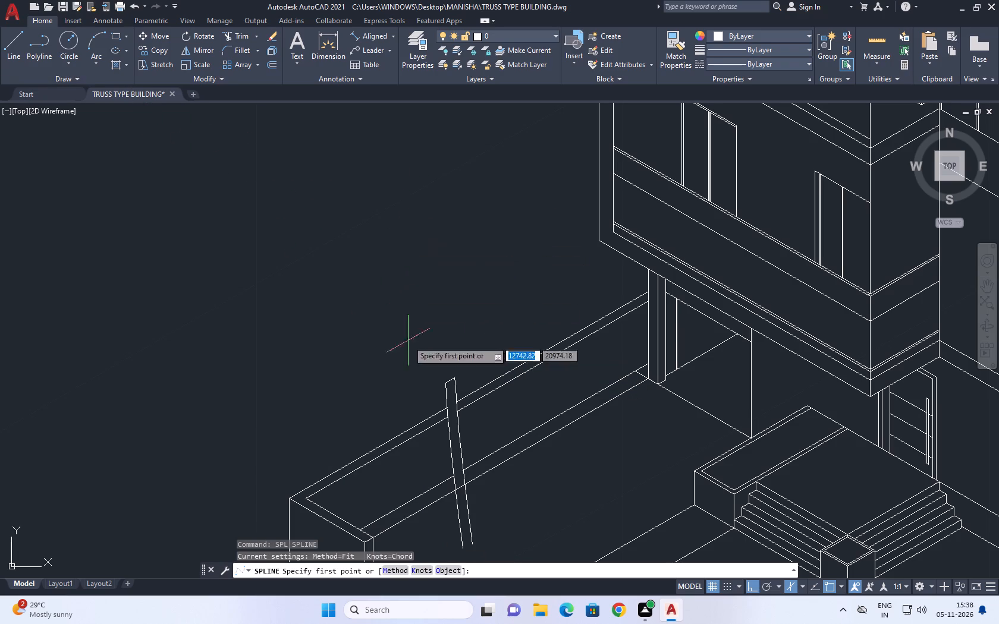
{"action": "scroll", "coordinate": [455, 398], "scroll_direction": "up", "scroll_amount": 2}
{"action": "left_click", "coordinate": [458, 391]}
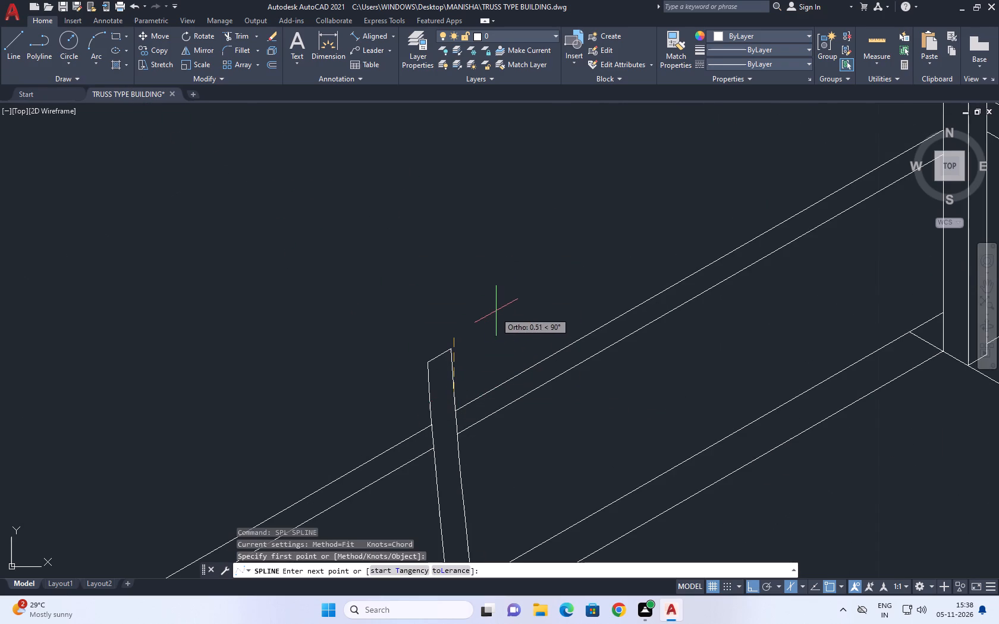
{"action": "scroll", "coordinate": [497, 305], "scroll_direction": "down", "scroll_amount": 2}
{"action": "key", "text": "F5"}
{"action": "scroll", "coordinate": [497, 304], "scroll_direction": "up", "scroll_amount": 2}
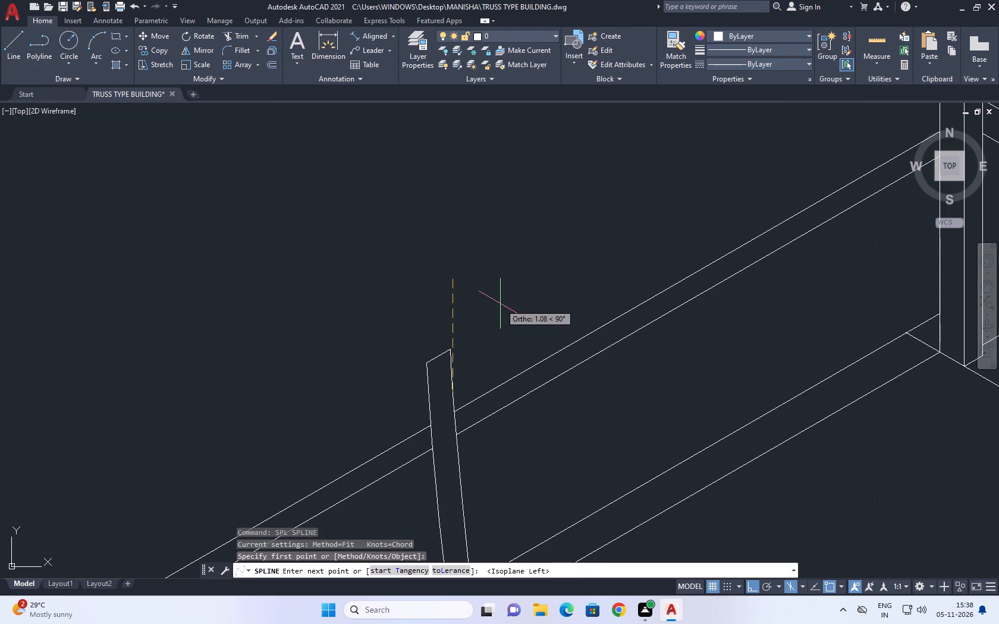
{"action": "key", "text": "F8"}
{"action": "left_click", "coordinate": [476, 339]}
{"action": "left_click", "coordinate": [478, 335]}
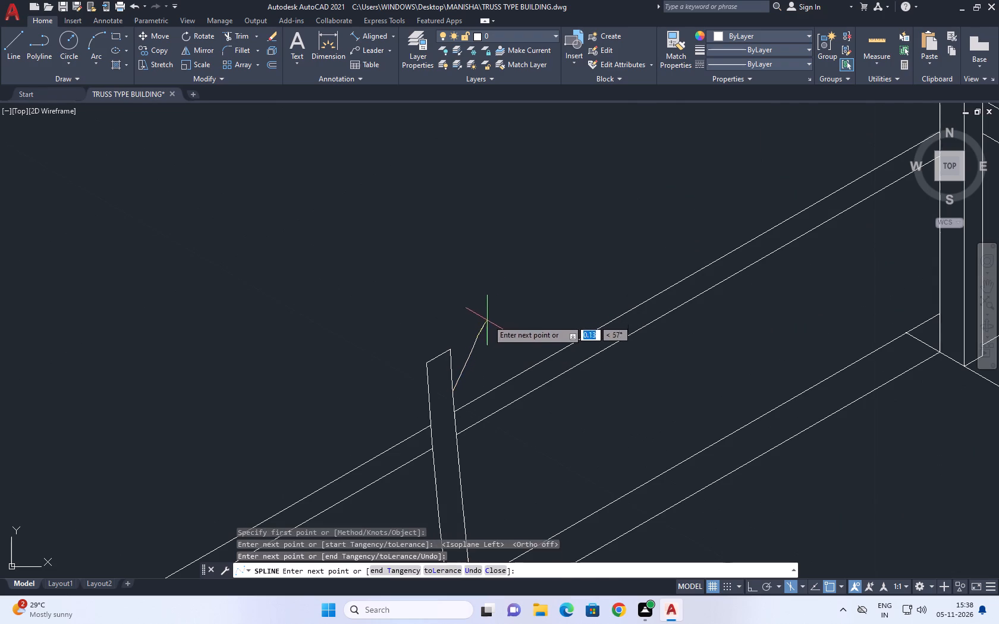
{"action": "left_click", "coordinate": [488, 314]}
{"action": "left_click", "coordinate": [486, 294]}
{"action": "scroll", "coordinate": [488, 288], "scroll_direction": "down", "scroll_amount": 3}
{"action": "left_click", "coordinate": [496, 270]}
{"action": "left_click", "coordinate": [501, 251]}
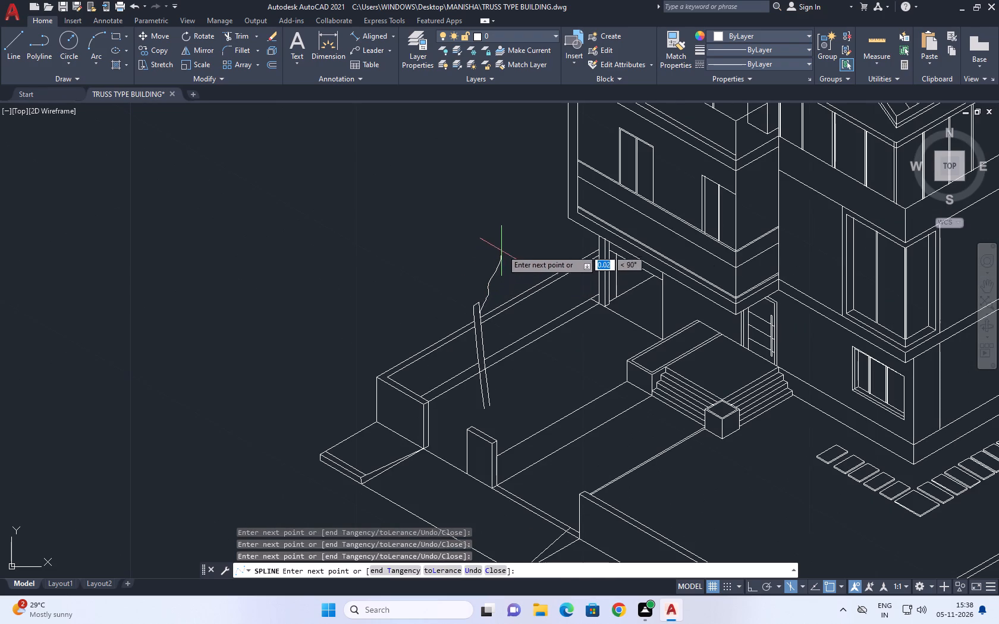
{"action": "left_click", "coordinate": [504, 242]}
{"action": "left_click", "coordinate": [503, 237]}
{"action": "left_click", "coordinate": [495, 232]}
{"action": "key", "text": "space"}
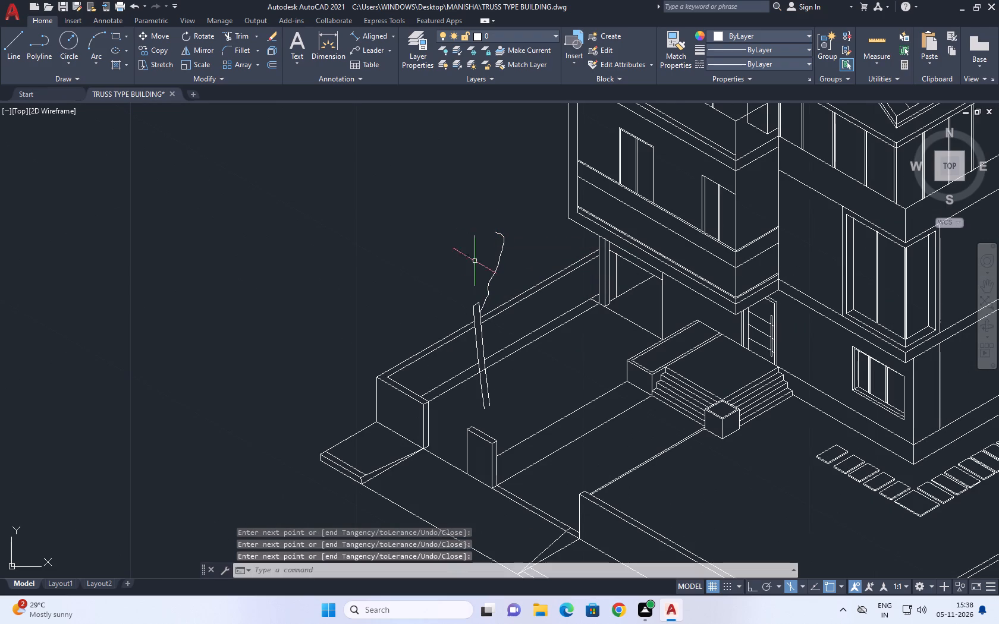
Draw a small closed wavy spline around the branch's lower part, just above the trunk, as a lobed leaf.
{"action": "key", "text": "space"}
{"action": "scroll", "coordinate": [473, 300], "scroll_direction": "up", "scroll_amount": 3}
{"action": "left_click", "coordinate": [494, 311]}
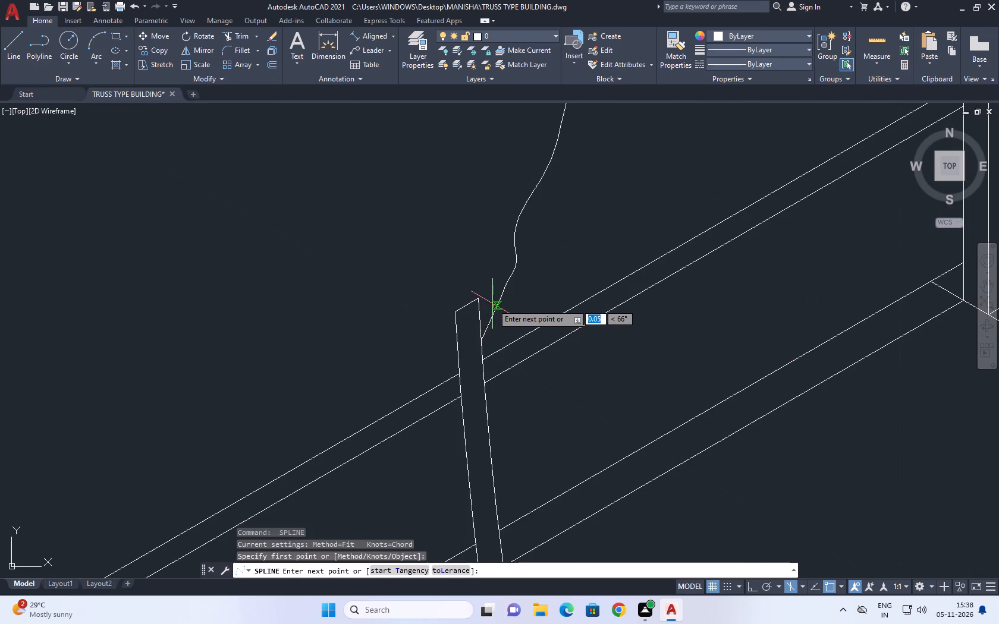
{"action": "scroll", "coordinate": [492, 304], "scroll_direction": "up", "scroll_amount": 1}
{"action": "left_click", "coordinate": [492, 304]}
{"action": "left_click", "coordinate": [485, 289]}
{"action": "left_click", "coordinate": [484, 278]}
{"action": "left_click", "coordinate": [486, 269]}
{"action": "left_click", "coordinate": [490, 266]}
{"action": "left_click_drag", "start_coordinate": [492, 259], "coordinate": [491, 257]}
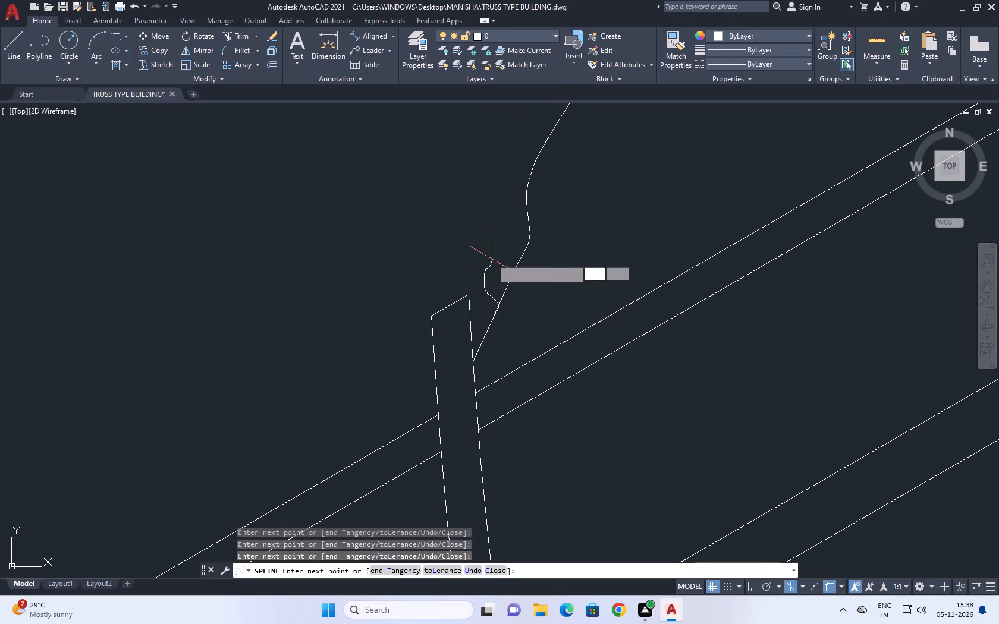
{"action": "left_click_drag", "start_coordinate": [491, 257], "coordinate": [485, 252]}
{"action": "double_click", "coordinate": [479, 247]}
{"action": "left_click", "coordinate": [487, 238]}
{"action": "double_click", "coordinate": [495, 233]}
{"action": "left_click", "coordinate": [499, 229]}
{"action": "left_click", "coordinate": [504, 229]}
{"action": "left_click_drag", "start_coordinate": [510, 229], "coordinate": [511, 230]}
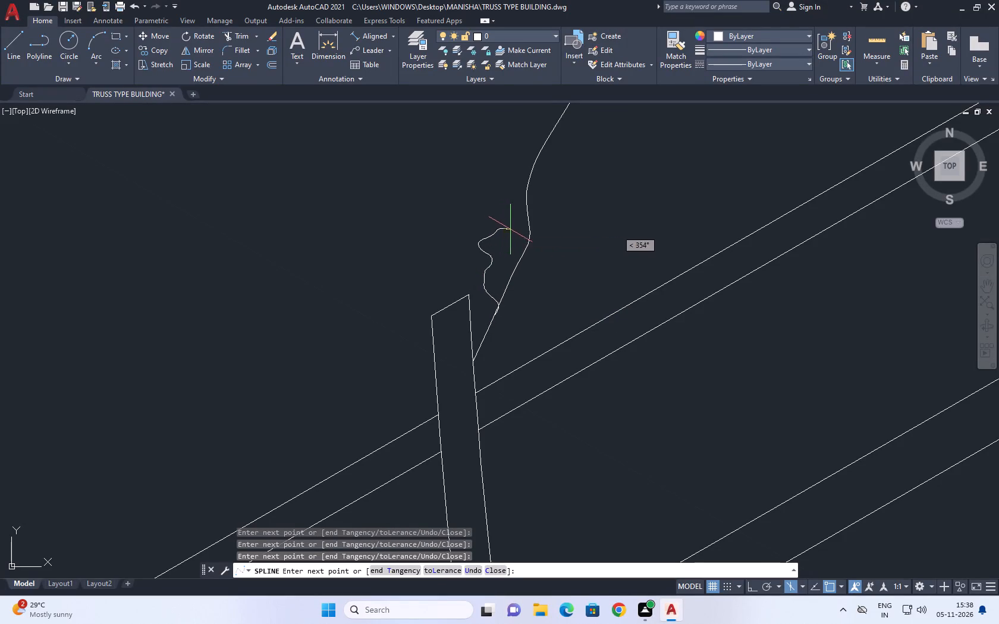
{"action": "left_click_drag", "start_coordinate": [511, 230], "coordinate": [516, 231]}
{"action": "left_click", "coordinate": [519, 232]}
{"action": "left_click", "coordinate": [527, 237]}
{"action": "left_click", "coordinate": [530, 241]}
{"action": "left_click", "coordinate": [535, 247]}
{"action": "left_click_drag", "start_coordinate": [537, 251], "coordinate": [538, 257]}
{"action": "left_click", "coordinate": [538, 260]}
{"action": "left_click", "coordinate": [536, 266]}
{"action": "left_click", "coordinate": [531, 277]}
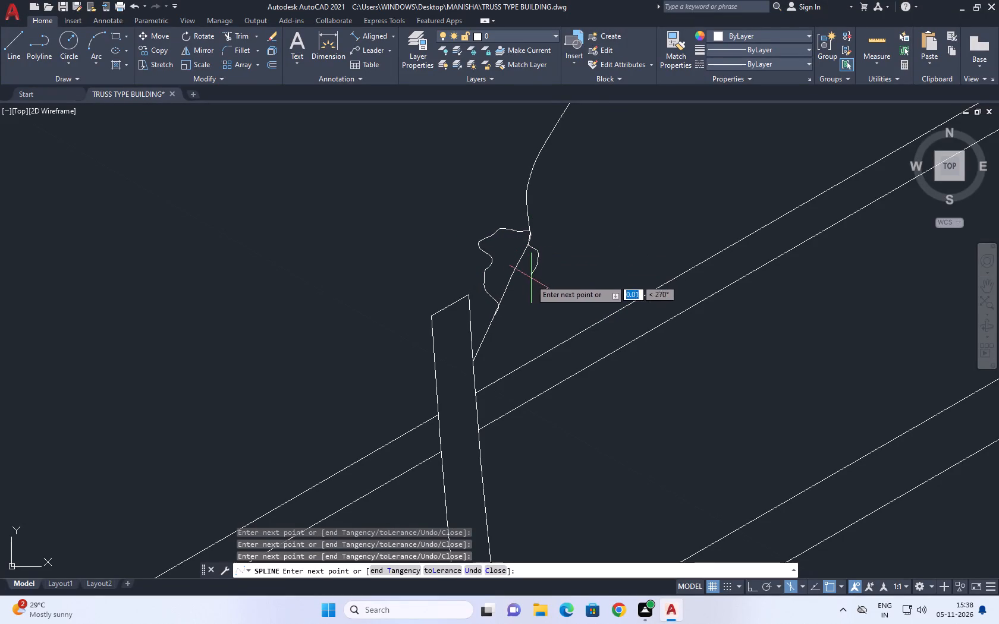
{"action": "left_click", "coordinate": [526, 282]}
{"action": "left_click", "coordinate": [522, 287]}
{"action": "double_click", "coordinate": [517, 290]}
{"action": "left_click_drag", "start_coordinate": [508, 295], "coordinate": [502, 299]}
{"action": "double_click", "coordinate": [501, 301]}
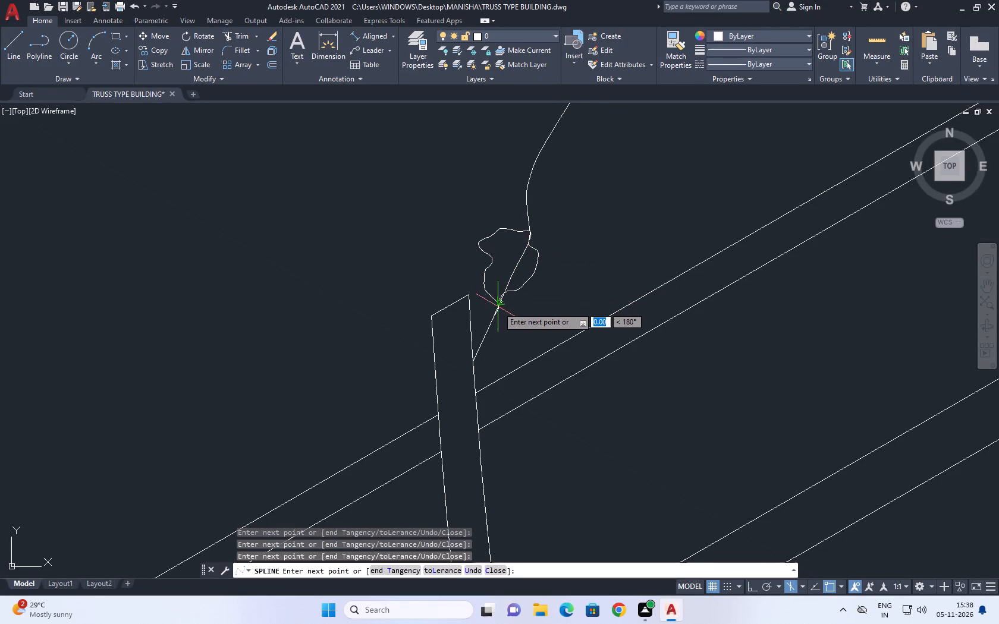
{"action": "key", "text": "space"}
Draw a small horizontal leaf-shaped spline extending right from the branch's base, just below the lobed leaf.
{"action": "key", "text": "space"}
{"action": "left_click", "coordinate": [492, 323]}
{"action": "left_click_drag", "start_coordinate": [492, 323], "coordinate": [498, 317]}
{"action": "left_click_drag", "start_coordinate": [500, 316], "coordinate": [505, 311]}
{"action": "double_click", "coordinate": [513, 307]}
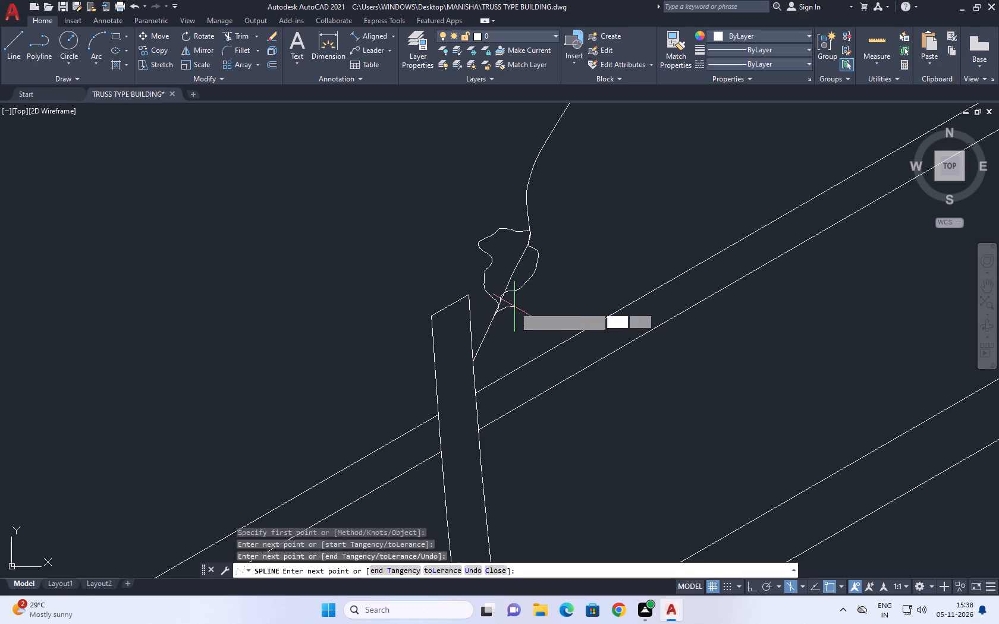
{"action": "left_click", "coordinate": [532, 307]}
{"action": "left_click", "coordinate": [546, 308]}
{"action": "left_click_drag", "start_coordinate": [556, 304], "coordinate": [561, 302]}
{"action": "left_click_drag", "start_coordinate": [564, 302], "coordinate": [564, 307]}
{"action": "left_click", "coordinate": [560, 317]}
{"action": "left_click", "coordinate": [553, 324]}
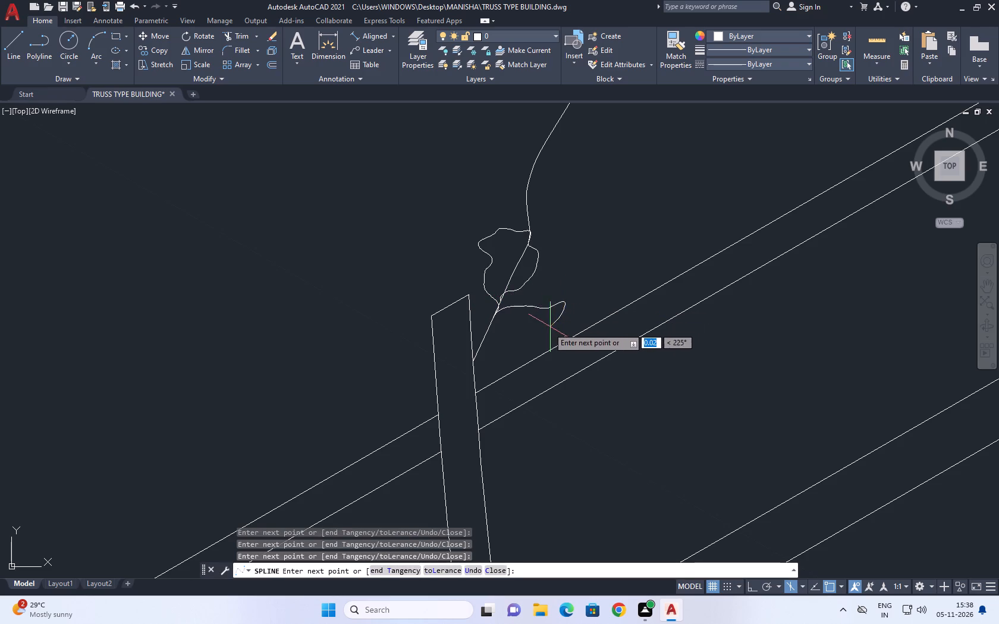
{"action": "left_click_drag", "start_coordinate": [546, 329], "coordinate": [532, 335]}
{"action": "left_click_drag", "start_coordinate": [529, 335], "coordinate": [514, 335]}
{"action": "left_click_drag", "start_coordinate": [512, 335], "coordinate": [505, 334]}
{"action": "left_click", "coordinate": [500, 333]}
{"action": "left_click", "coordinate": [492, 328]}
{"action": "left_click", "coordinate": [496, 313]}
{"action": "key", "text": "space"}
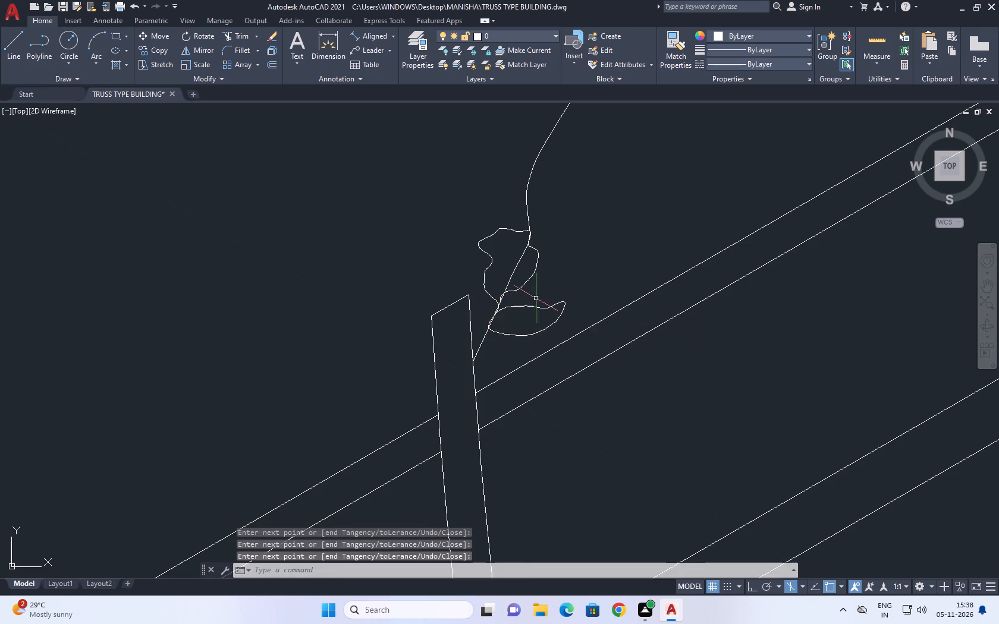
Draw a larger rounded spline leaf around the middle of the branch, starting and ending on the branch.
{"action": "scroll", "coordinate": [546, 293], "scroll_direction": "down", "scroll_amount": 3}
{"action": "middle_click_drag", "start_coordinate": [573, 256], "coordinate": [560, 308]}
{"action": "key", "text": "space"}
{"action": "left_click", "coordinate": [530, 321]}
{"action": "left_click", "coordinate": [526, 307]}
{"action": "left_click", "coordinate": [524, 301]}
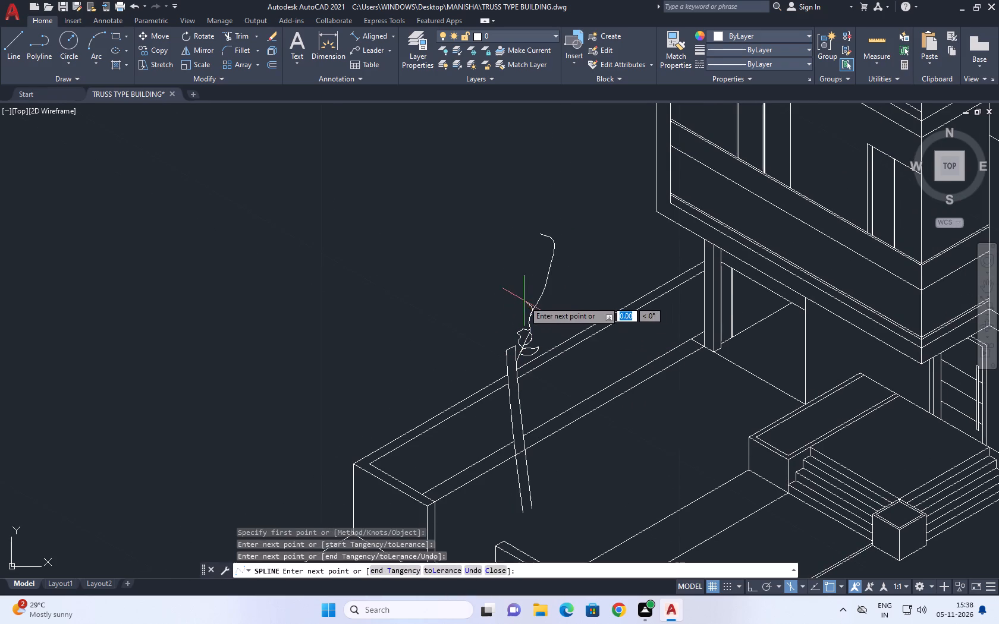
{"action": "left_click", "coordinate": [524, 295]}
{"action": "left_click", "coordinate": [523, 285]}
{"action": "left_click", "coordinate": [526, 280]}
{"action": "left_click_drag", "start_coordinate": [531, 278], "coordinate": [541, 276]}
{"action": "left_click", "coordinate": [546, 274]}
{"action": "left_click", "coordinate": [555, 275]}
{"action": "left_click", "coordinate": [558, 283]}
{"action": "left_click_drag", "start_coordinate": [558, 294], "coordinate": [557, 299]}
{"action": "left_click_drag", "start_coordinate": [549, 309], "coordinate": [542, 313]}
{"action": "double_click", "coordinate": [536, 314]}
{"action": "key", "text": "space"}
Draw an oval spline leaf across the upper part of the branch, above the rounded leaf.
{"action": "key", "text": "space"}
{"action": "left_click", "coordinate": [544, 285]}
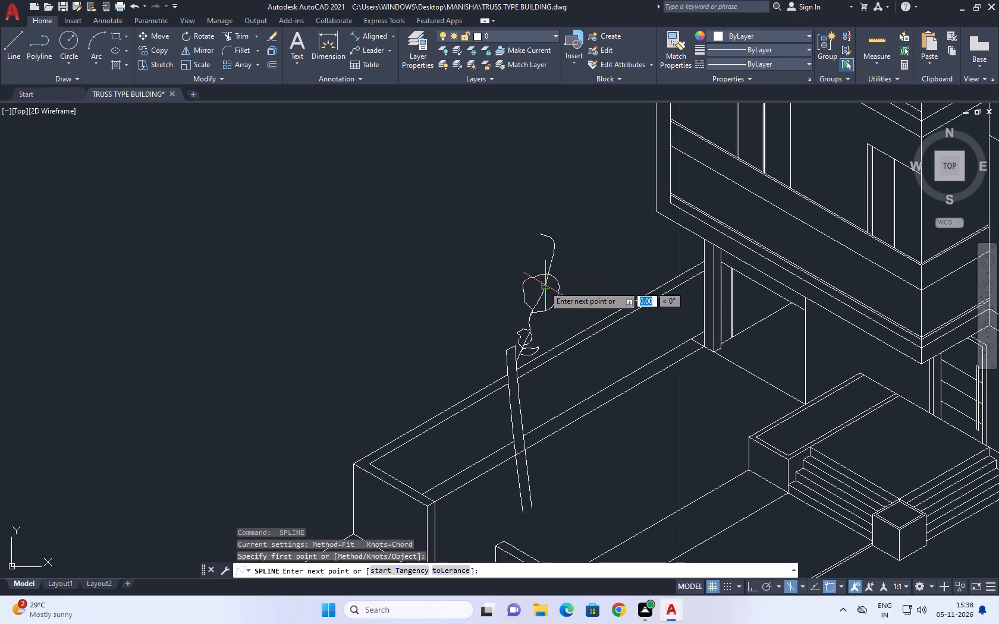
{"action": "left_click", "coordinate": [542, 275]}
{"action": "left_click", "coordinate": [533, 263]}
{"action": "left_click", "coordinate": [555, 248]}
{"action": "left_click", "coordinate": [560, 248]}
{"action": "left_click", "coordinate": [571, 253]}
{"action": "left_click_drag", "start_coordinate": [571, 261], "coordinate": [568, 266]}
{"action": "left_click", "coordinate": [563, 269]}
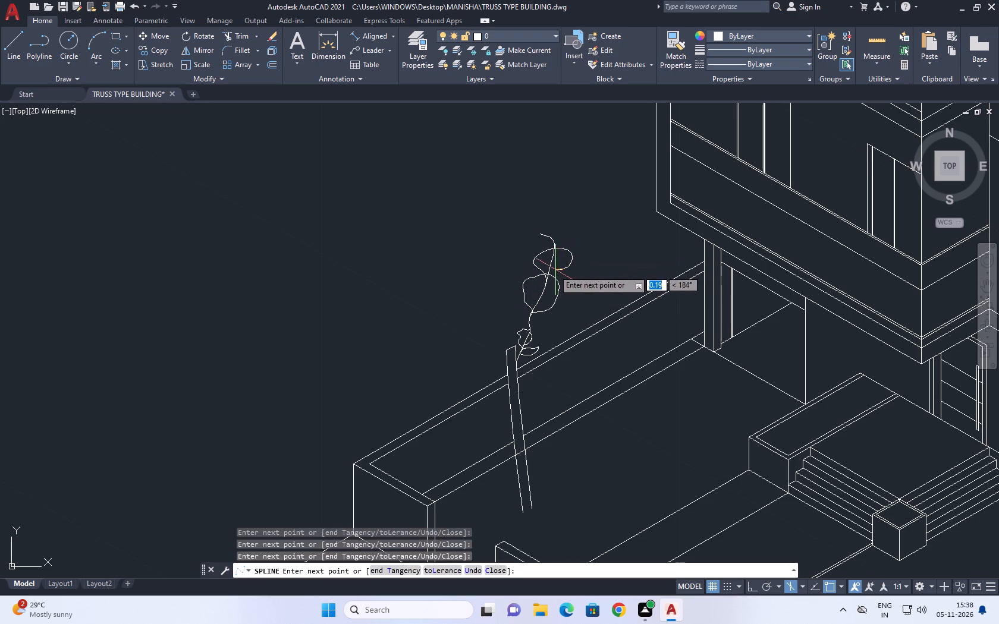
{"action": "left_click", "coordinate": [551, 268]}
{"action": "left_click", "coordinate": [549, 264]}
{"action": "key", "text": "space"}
Draw a wavy spline branch from the trunk's left edge, spreading diagonally up and to the left.
{"action": "key", "text": "space"}
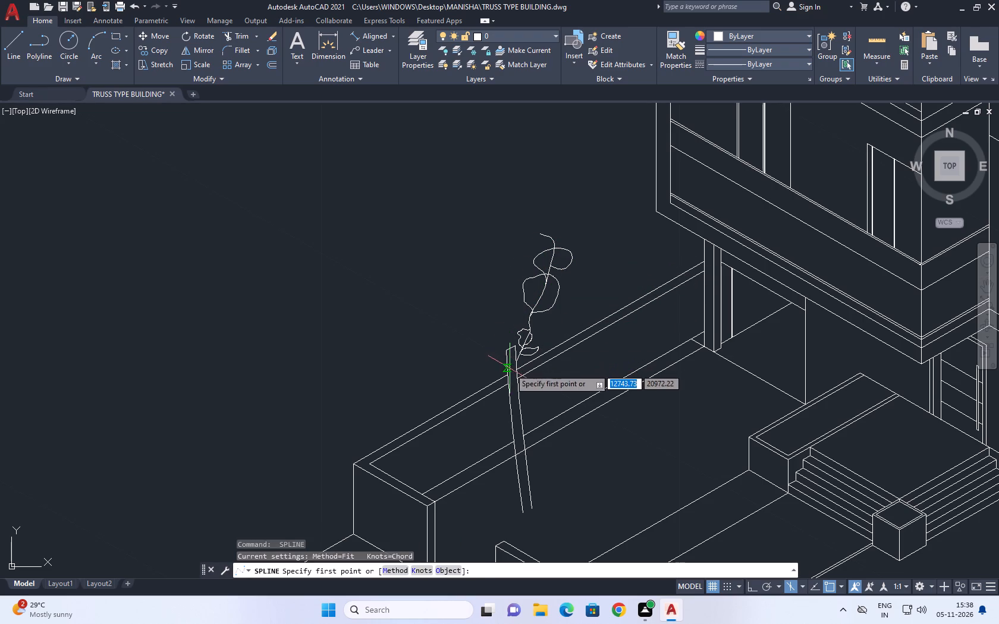
{"action": "left_click", "coordinate": [510, 368]}
{"action": "left_click", "coordinate": [494, 351]}
{"action": "left_click", "coordinate": [466, 332]}
{"action": "left_click", "coordinate": [444, 314]}
{"action": "left_click", "coordinate": [437, 306]}
{"action": "left_click", "coordinate": [431, 290]}
{"action": "left_click_drag", "start_coordinate": [424, 282], "coordinate": [420, 275]}
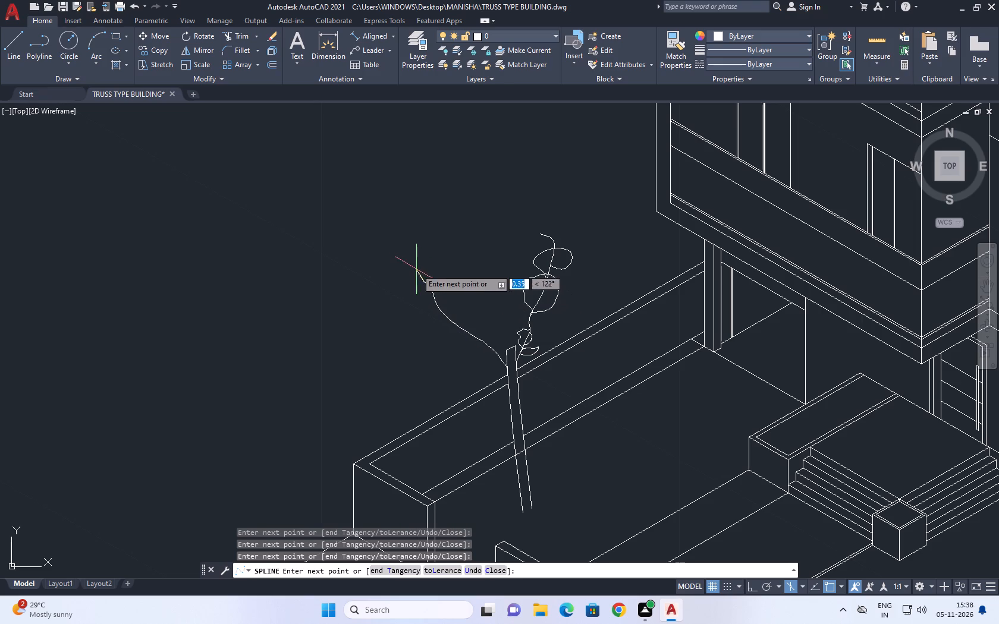
{"action": "left_click", "coordinate": [414, 267]}
{"action": "key", "text": "space"}
Draw a steeper spline branch rising from the trunk's upper-left corner, leaning slightly left.
{"action": "key", "text": "space"}
{"action": "left_click", "coordinate": [508, 351]}
{"action": "left_click", "coordinate": [503, 332]}
{"action": "left_click_drag", "start_coordinate": [490, 307], "coordinate": [486, 300]}
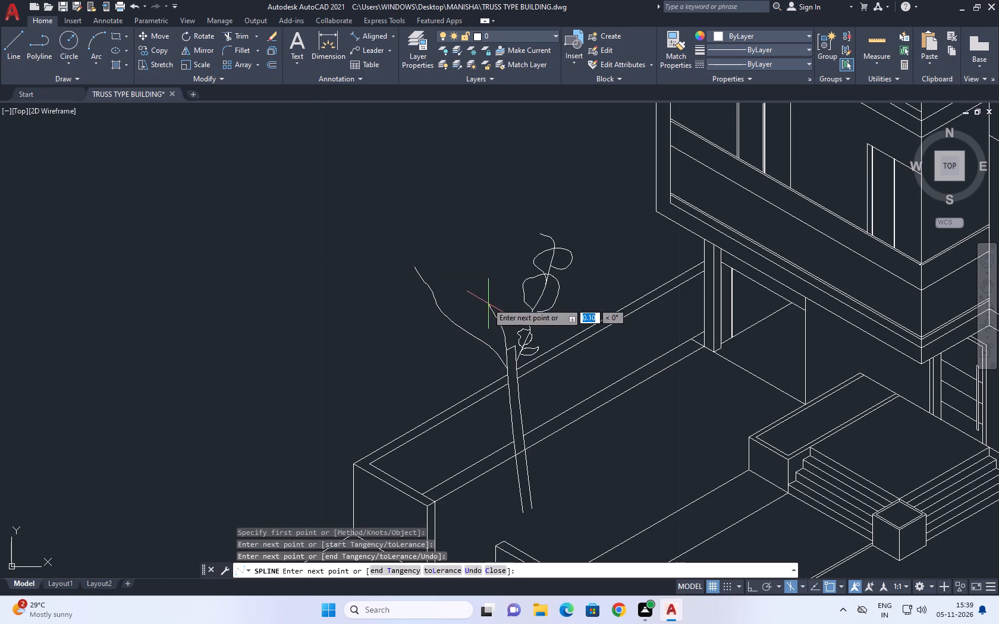
{"action": "left_click_drag", "start_coordinate": [486, 300], "coordinate": [484, 292]}
{"action": "left_click_drag", "start_coordinate": [482, 278], "coordinate": [482, 266]}
{"action": "left_click", "coordinate": [478, 251]}
{"action": "left_click", "coordinate": [476, 231]}
{"action": "key", "text": "space"}
Draw a tall spline branch upward from the middle of the trunk's top line, curving left at its tip.
{"action": "key", "text": "space"}
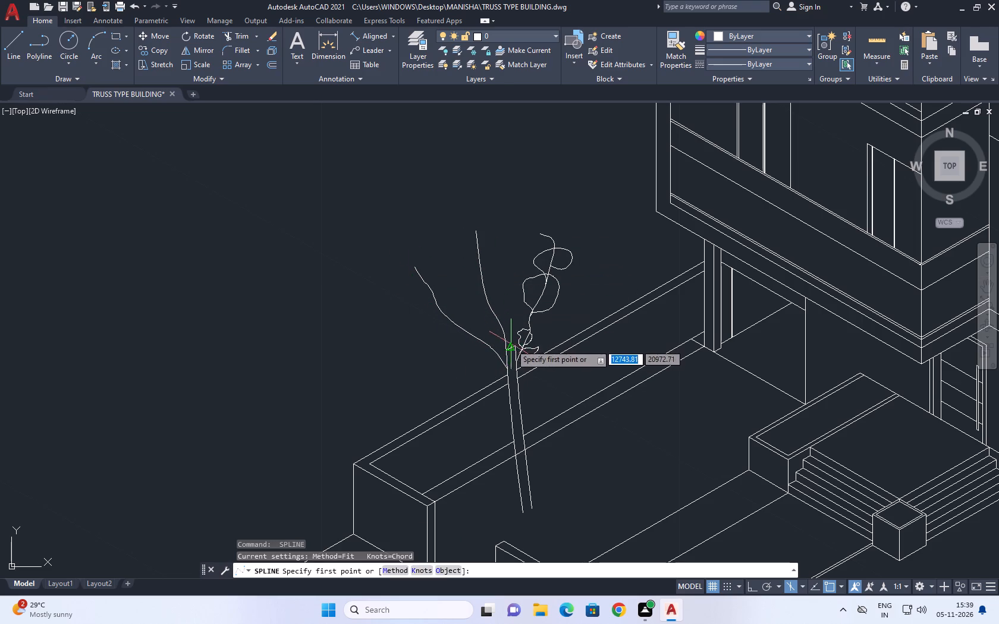
{"action": "left_click", "coordinate": [512, 345]}
{"action": "left_click_drag", "start_coordinate": [513, 310], "coordinate": [514, 303]}
{"action": "left_click", "coordinate": [505, 248]}
{"action": "left_click_drag", "start_coordinate": [499, 226], "coordinate": [497, 220]}
{"action": "left_click", "coordinate": [491, 212]}
{"action": "key", "text": "space"}
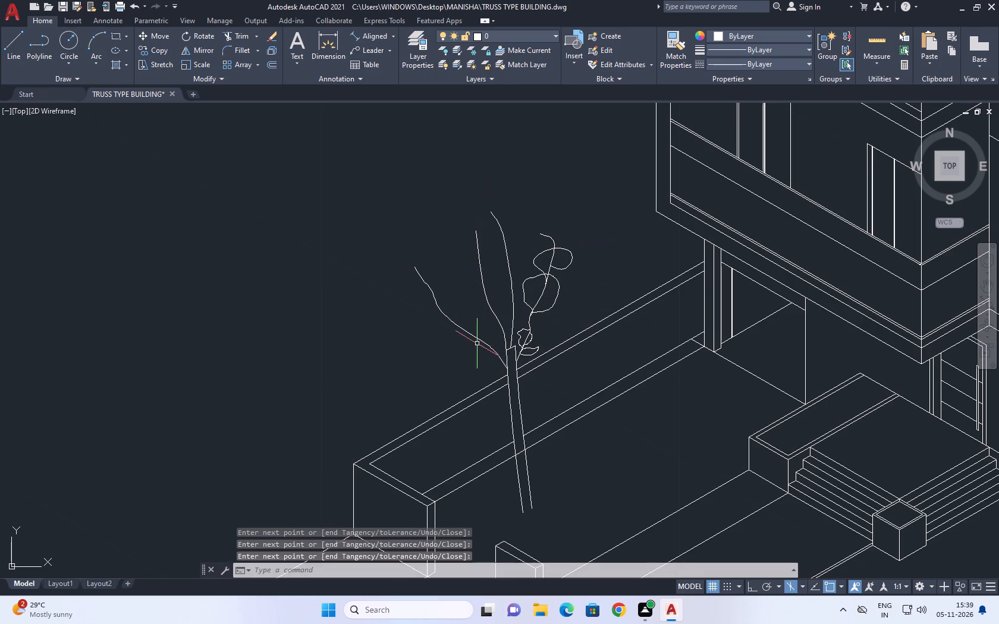
Draw a nearly horizontal wavy spline branch leftward from the base of the lowest left branch.
{"action": "key", "text": "space"}
{"action": "left_click", "coordinate": [500, 361]}
{"action": "left_click_drag", "start_coordinate": [494, 361], "coordinate": [481, 364]}
{"action": "left_click_drag", "start_coordinate": [472, 364], "coordinate": [457, 365]}
{"action": "left_click_drag", "start_coordinate": [451, 365], "coordinate": [438, 364]}
{"action": "left_click_drag", "start_coordinate": [429, 361], "coordinate": [406, 363]}
{"action": "left_click_drag", "start_coordinate": [400, 364], "coordinate": [378, 370]}
{"action": "left_click", "coordinate": [372, 368]}
{"action": "key", "text": "space"}
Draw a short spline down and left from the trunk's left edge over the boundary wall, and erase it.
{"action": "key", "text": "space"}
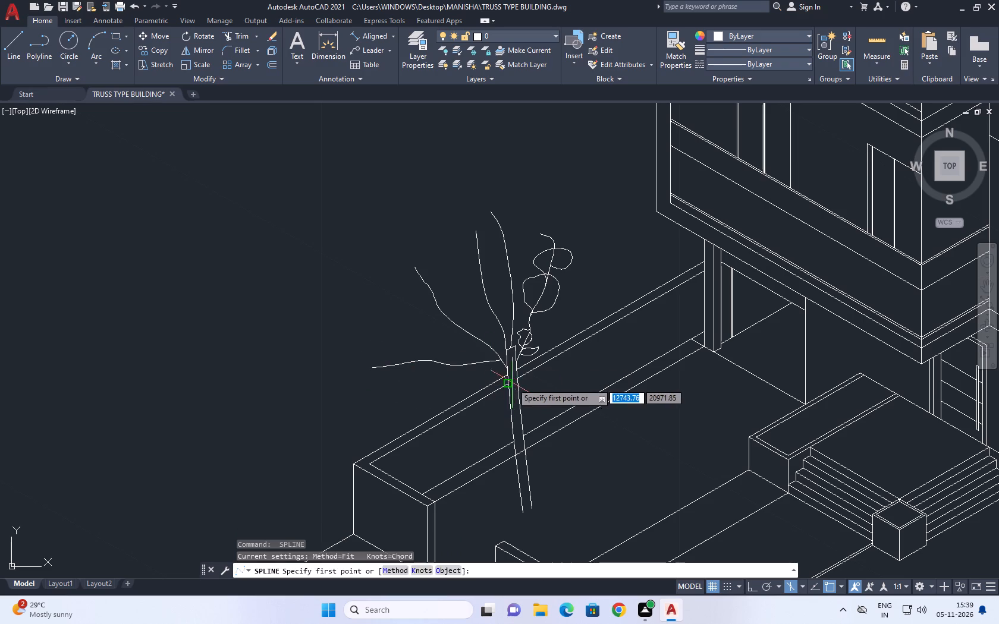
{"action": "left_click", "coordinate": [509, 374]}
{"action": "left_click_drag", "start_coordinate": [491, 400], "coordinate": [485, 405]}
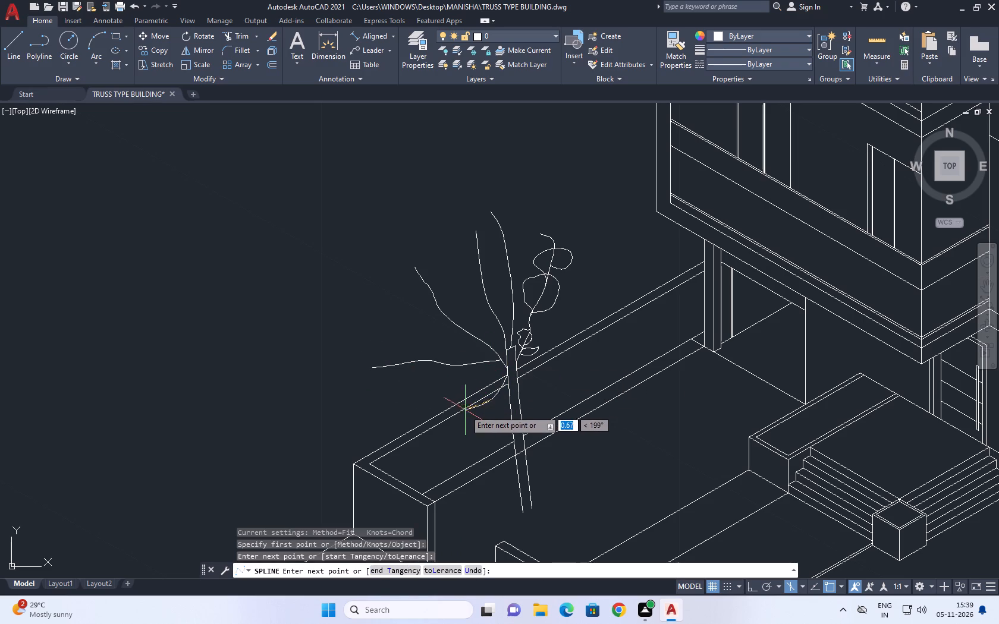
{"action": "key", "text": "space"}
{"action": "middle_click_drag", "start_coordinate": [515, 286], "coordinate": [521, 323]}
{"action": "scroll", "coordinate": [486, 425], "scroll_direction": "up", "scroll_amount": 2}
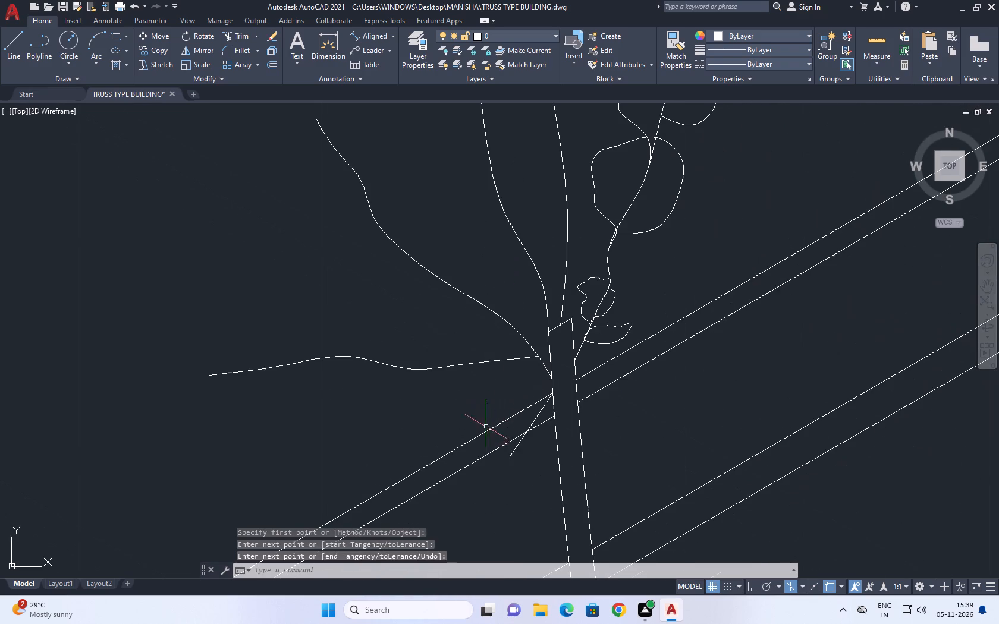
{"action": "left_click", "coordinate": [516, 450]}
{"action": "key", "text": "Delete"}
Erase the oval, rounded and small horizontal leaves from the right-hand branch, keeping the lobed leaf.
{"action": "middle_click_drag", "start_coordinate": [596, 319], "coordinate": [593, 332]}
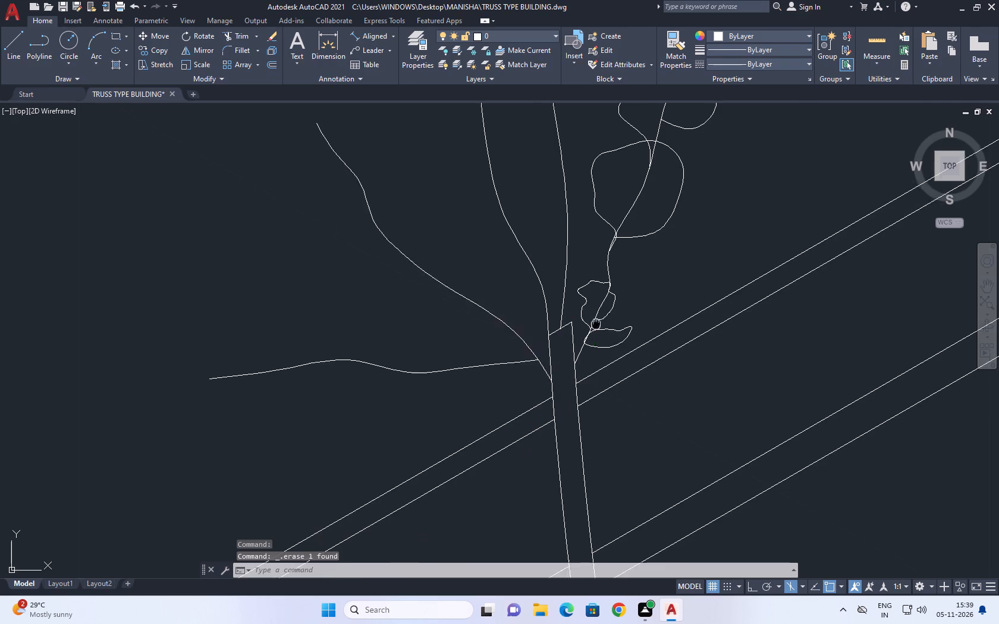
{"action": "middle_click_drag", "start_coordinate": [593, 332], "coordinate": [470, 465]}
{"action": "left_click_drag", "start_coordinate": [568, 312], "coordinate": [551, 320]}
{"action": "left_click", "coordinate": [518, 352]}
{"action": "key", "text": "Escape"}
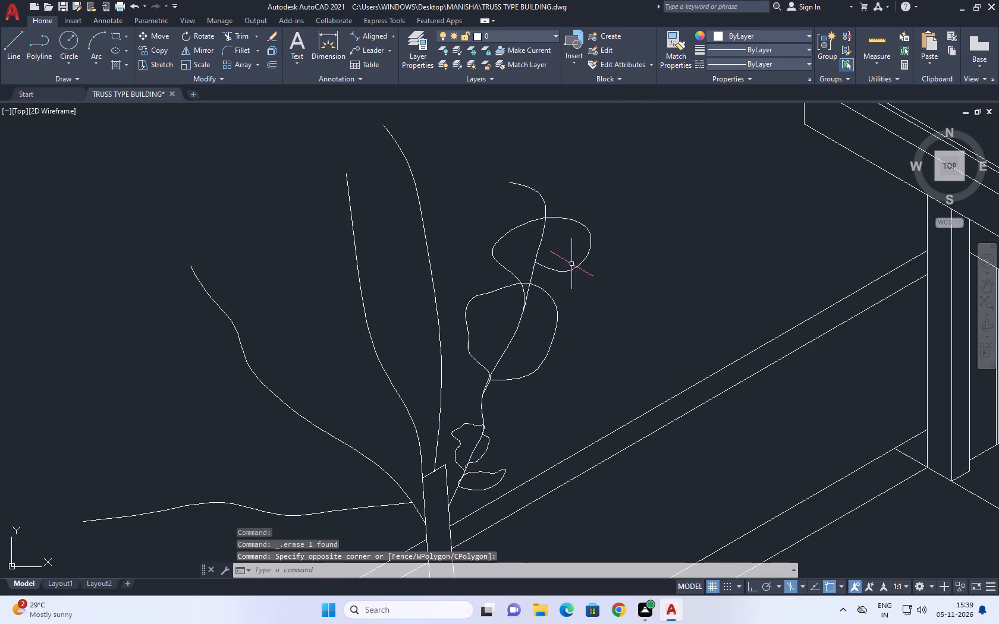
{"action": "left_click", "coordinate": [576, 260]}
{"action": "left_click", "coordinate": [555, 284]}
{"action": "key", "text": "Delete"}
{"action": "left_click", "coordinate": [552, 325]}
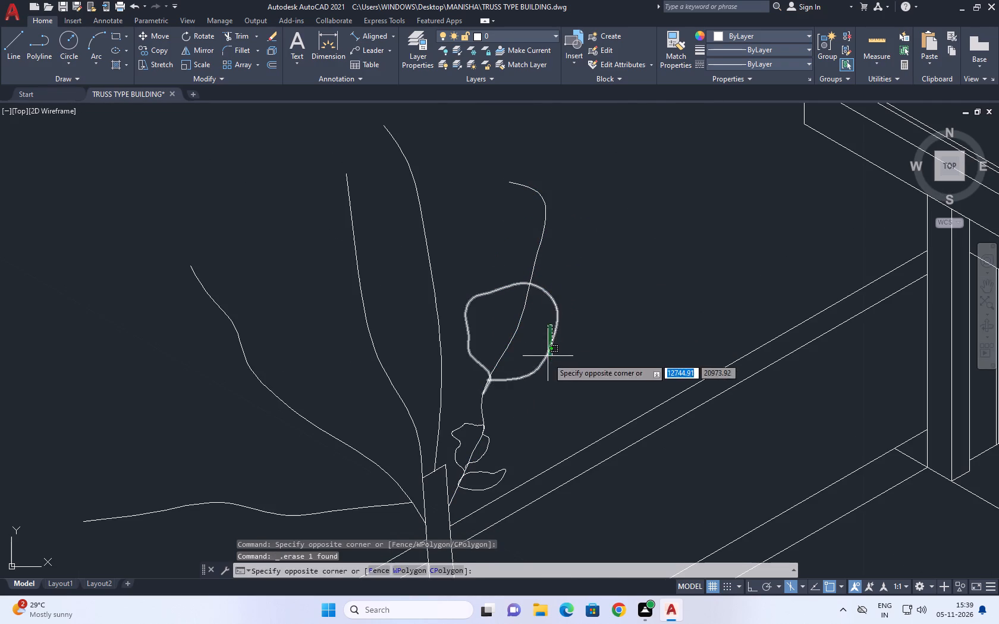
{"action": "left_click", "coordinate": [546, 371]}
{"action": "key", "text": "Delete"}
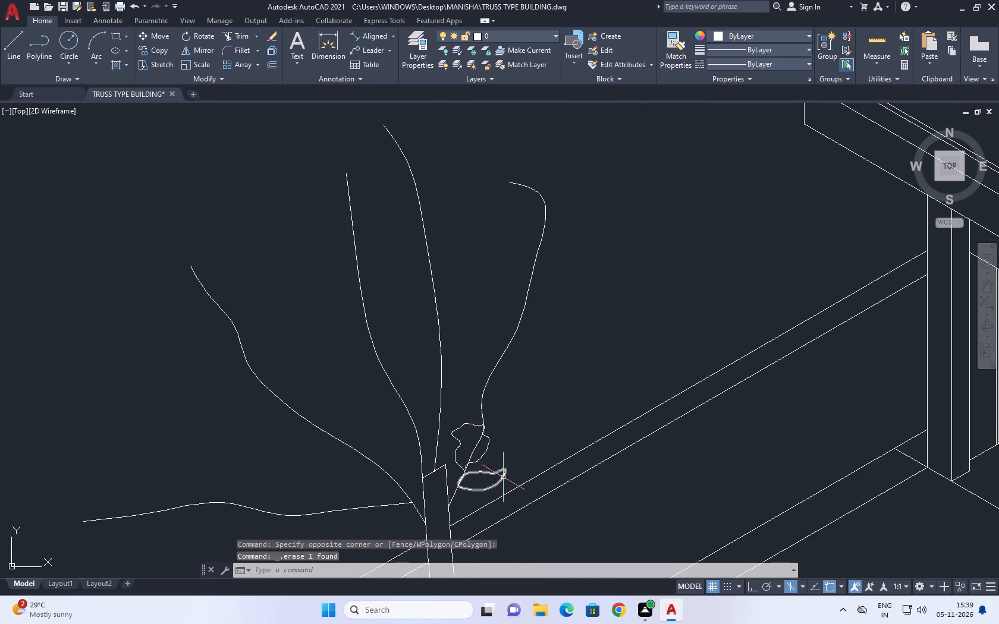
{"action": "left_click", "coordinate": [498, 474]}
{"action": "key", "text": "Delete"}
Draw a pointed leaf on the right side of the right-hand branch, above the lobed leaf, using two curved splines.
{"action": "middle_click_drag", "start_coordinate": [471, 399], "coordinate": [480, 411]}
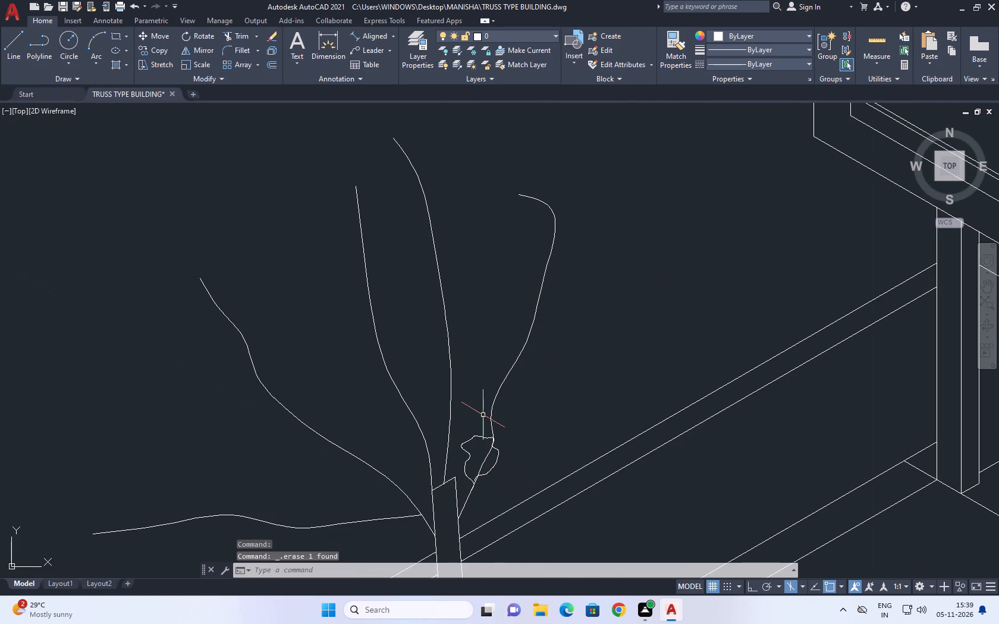
{"action": "key", "text": "s"}
{"action": "key", "text": "p"}
{"action": "key", "text": "l"}
{"action": "key", "text": "space"}
{"action": "scroll", "coordinate": [508, 423], "scroll_direction": "up", "scroll_amount": 1}
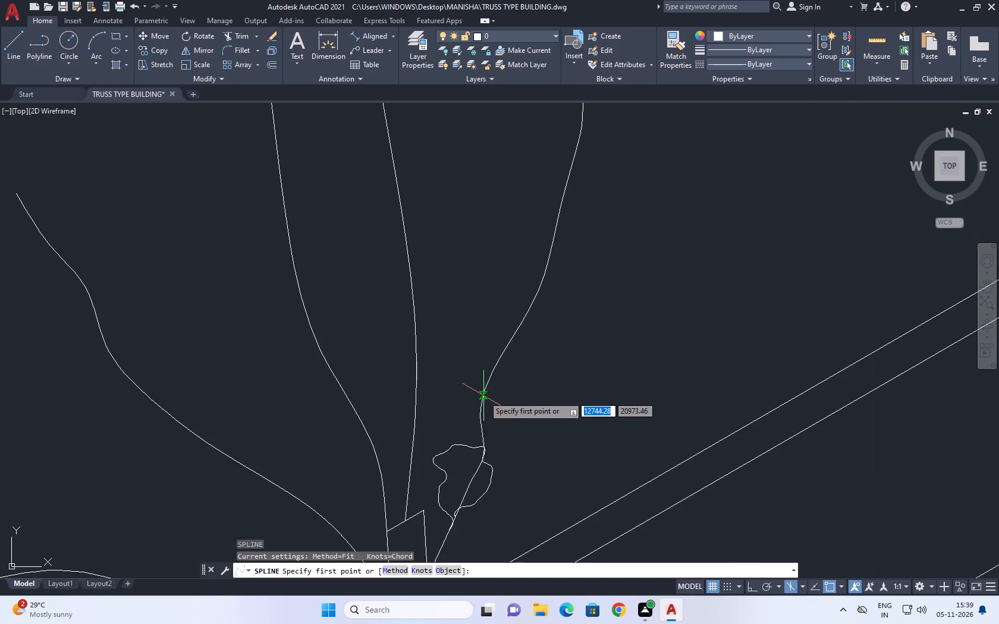
{"action": "left_click", "coordinate": [480, 401]}
{"action": "left_click", "coordinate": [511, 368]}
{"action": "left_click", "coordinate": [556, 362]}
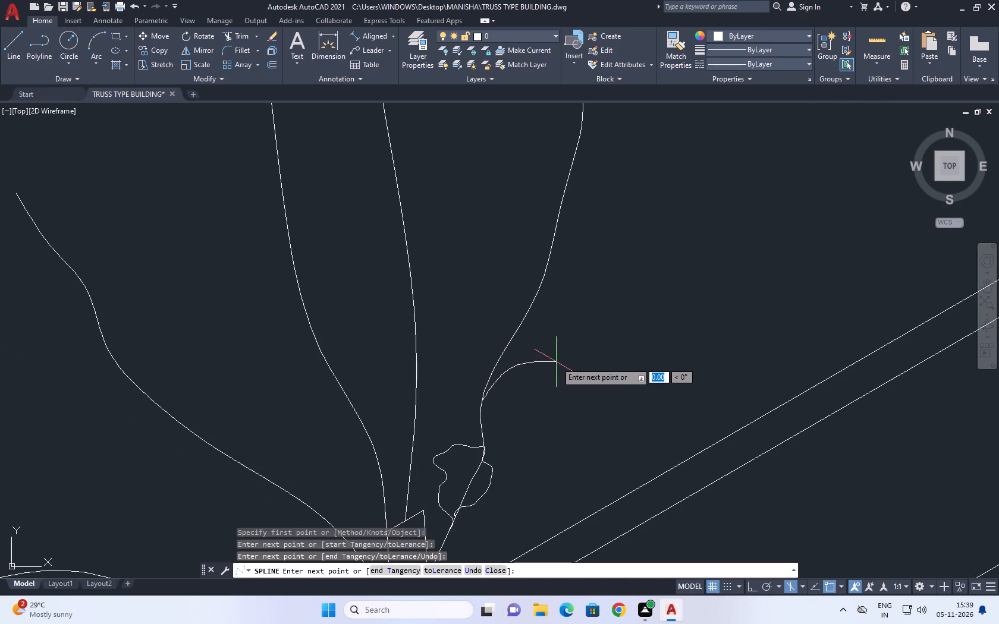
{"action": "key", "text": "space"}
{"action": "key", "text": "space"}
{"action": "left_click", "coordinate": [482, 403]}
{"action": "left_click_drag", "start_coordinate": [514, 395], "coordinate": [540, 384]}
{"action": "left_click", "coordinate": [560, 362]}
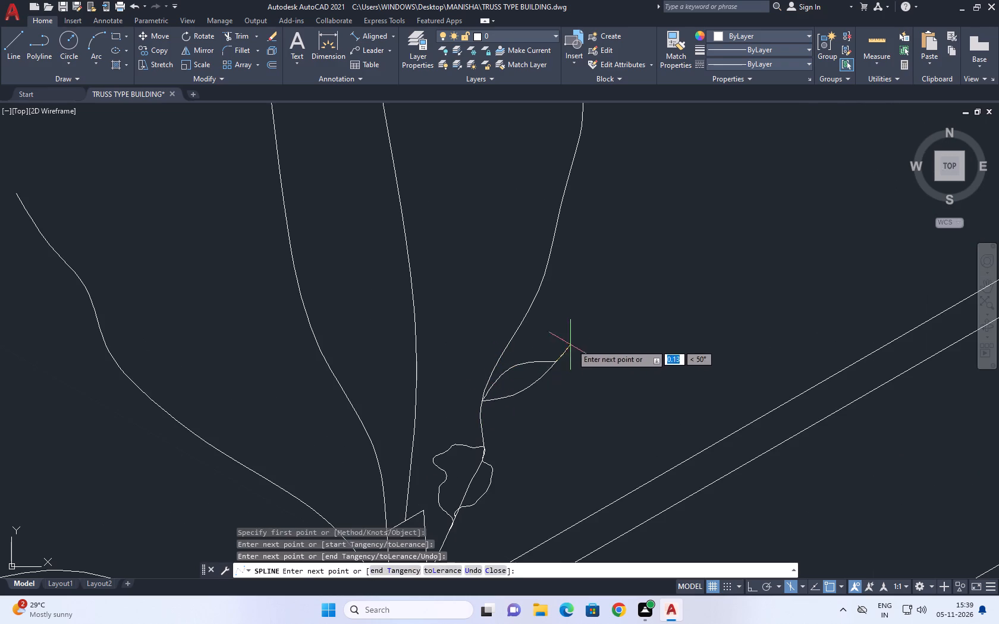
{"action": "key", "text": "space"}
Draw a pointed leaf with two curved splines on the left side of the right-hand branch, just above the existing pointed leaf.
{"action": "key", "text": "space"}
{"action": "left_click", "coordinate": [491, 361]}
{"action": "left_click_drag", "start_coordinate": [477, 332], "coordinate": [477, 326]}
{"action": "left_click_drag", "start_coordinate": [482, 286], "coordinate": [483, 276]}
{"action": "key", "text": "space"}
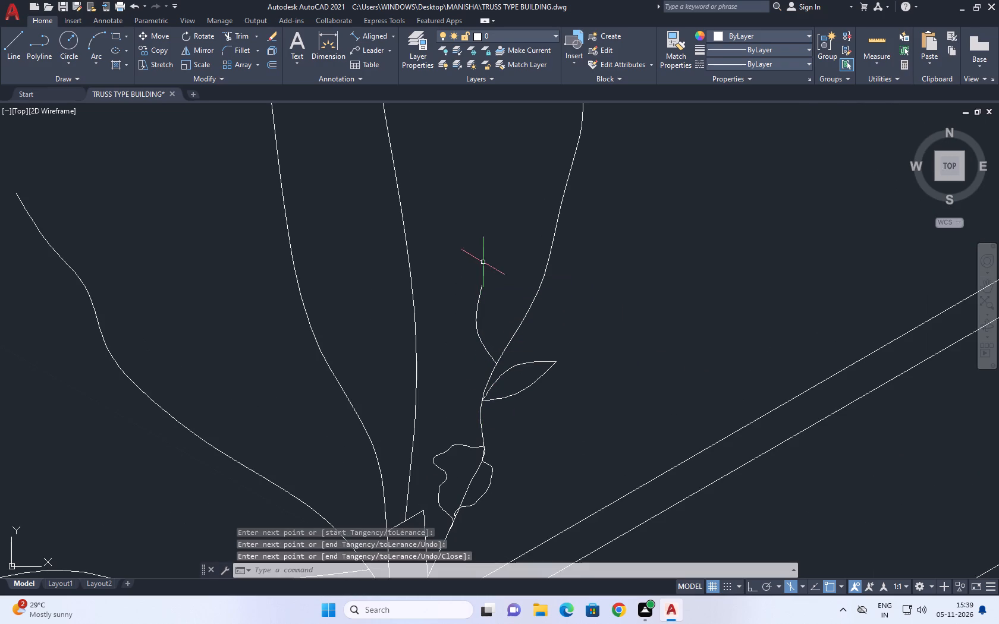
{"action": "left_click", "coordinate": [483, 262]}
{"action": "key", "text": "space"}
{"action": "left_click_drag", "start_coordinate": [488, 275], "coordinate": [491, 283]}
{"action": "key", "text": "space"}
{"action": "left_click", "coordinate": [482, 289]}
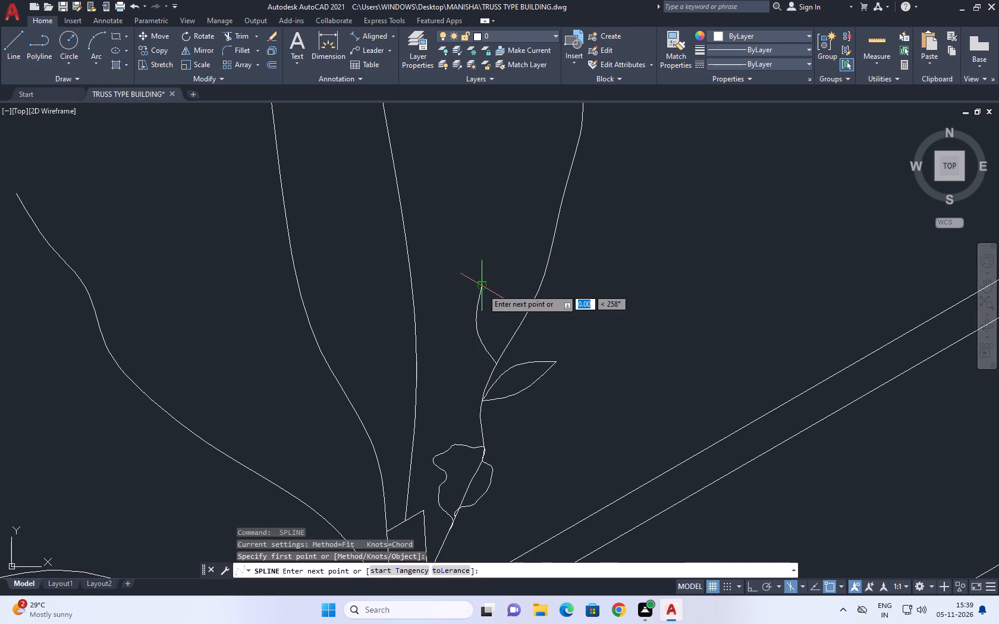
{"action": "left_click", "coordinate": [504, 312]}
{"action": "left_click", "coordinate": [494, 364]}
{"action": "key", "text": "space"}
Draw a tall, narrow pointed leaf with two splines on the left side of the right-hand branch, above the short left leaf.
{"action": "middle_click_drag", "start_coordinate": [527, 289], "coordinate": [524, 384]}
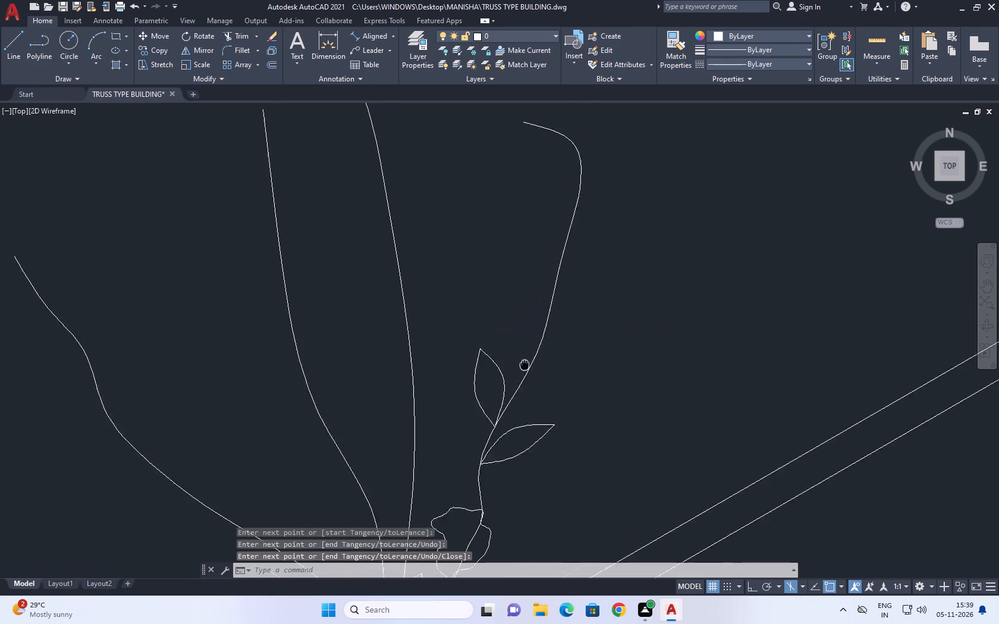
{"action": "middle_click_drag", "start_coordinate": [524, 384], "coordinate": [524, 418]}
{"action": "key", "text": "space"}
{"action": "left_click", "coordinate": [519, 444]}
{"action": "left_click", "coordinate": [508, 366]}
{"action": "left_click_drag", "start_coordinate": [510, 326], "coordinate": [515, 319]}
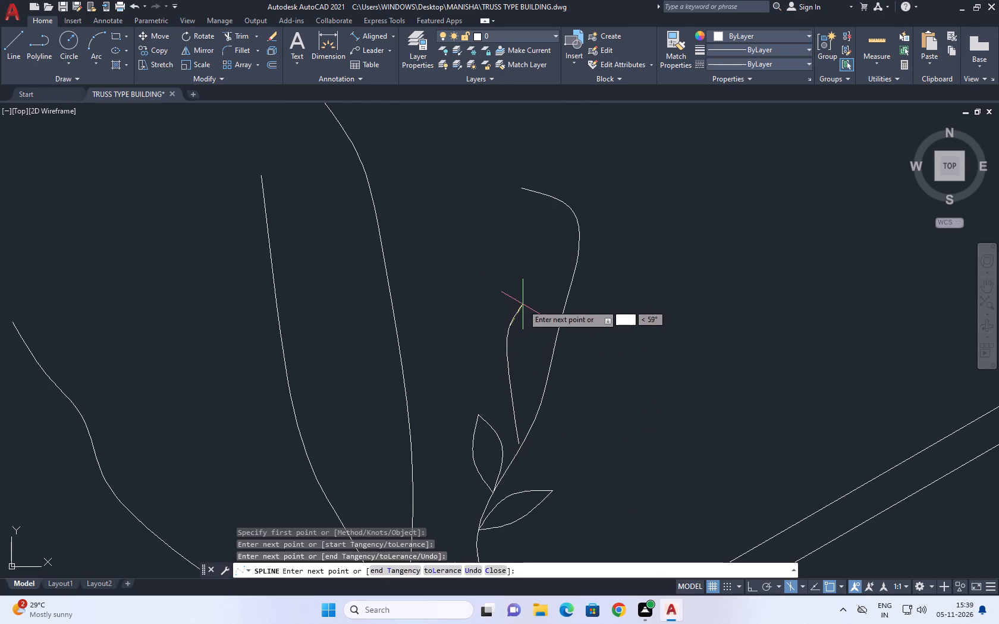
{"action": "left_click", "coordinate": [523, 304]}
{"action": "key", "text": "space"}
{"action": "key", "text": "space"}
{"action": "left_click", "coordinate": [527, 307]}
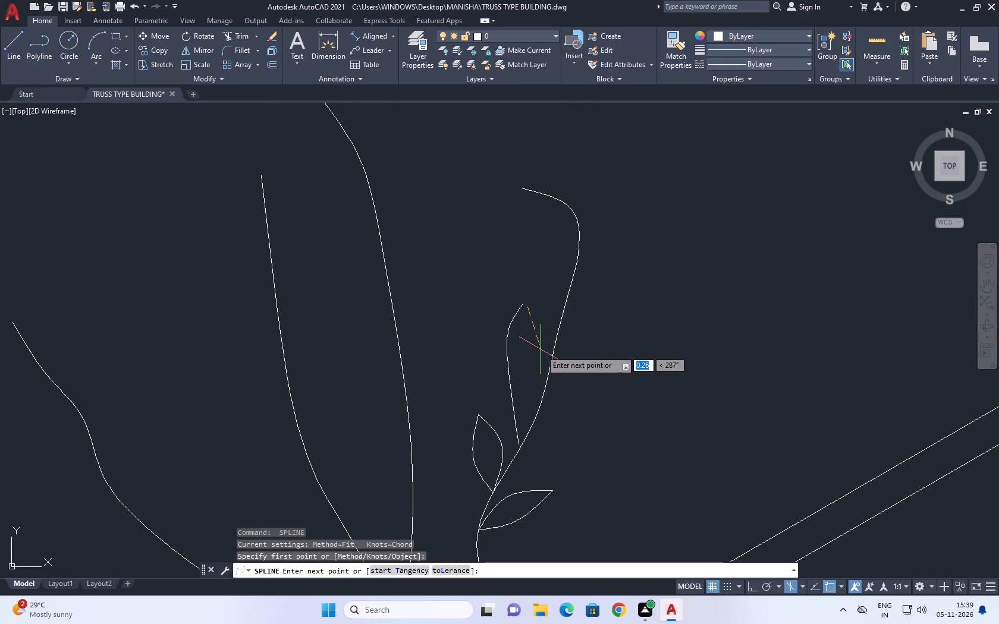
{"action": "key", "text": "space"}
{"action": "key", "text": "space"}
{"action": "left_click", "coordinate": [523, 304]}
{"action": "left_click", "coordinate": [532, 342]}
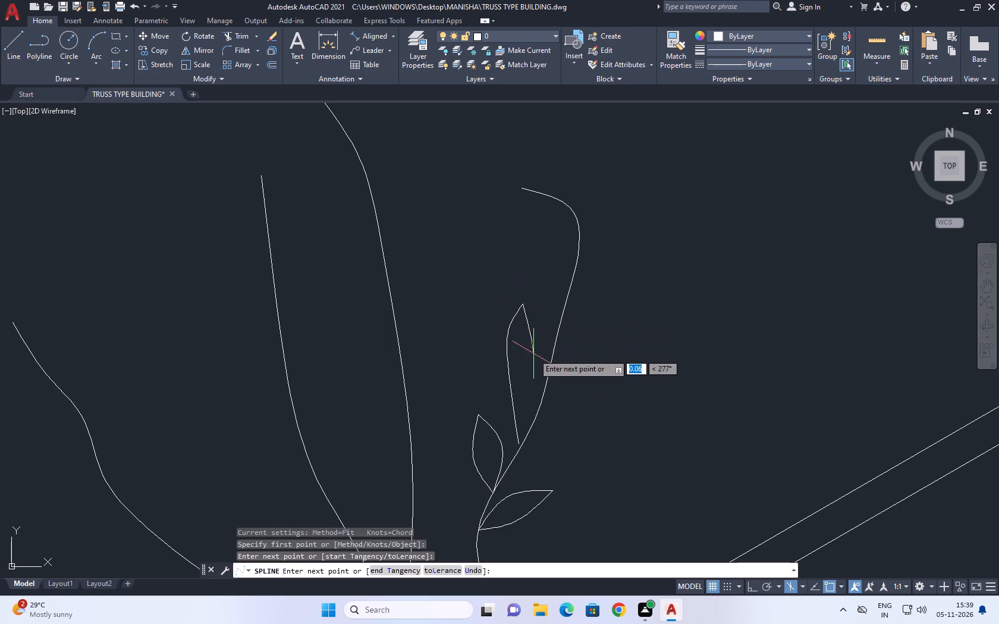
{"action": "left_click", "coordinate": [521, 447]}
{"action": "key", "text": "space"}
Draw a long pointed leaf with two splines on the right side of the right-hand branch, opposite the tall narrow leaf.
{"action": "key", "text": "space"}
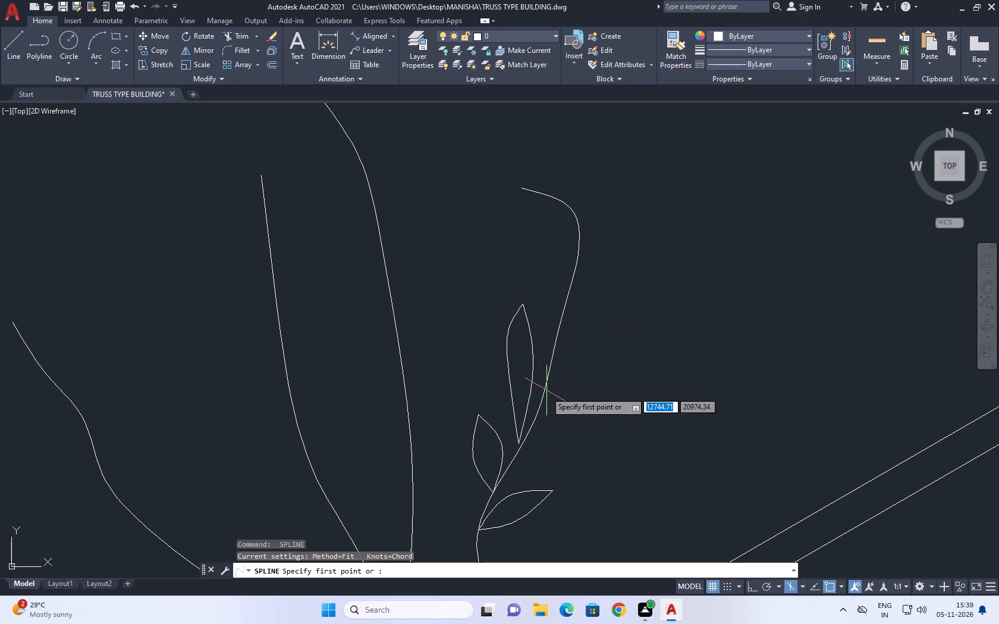
{"action": "left_click_drag", "start_coordinate": [535, 414], "coordinate": [545, 399]}
{"action": "left_click", "coordinate": [592, 343]}
{"action": "left_click", "coordinate": [611, 327]}
{"action": "key", "text": "space"}
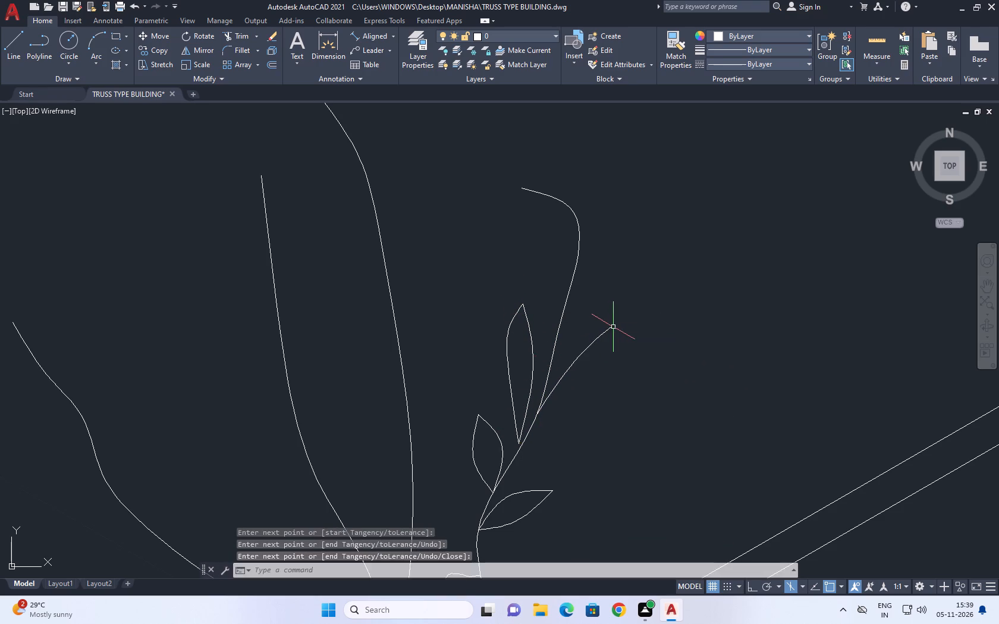
{"action": "key", "text": "space"}
{"action": "left_click_drag", "start_coordinate": [529, 433], "coordinate": [542, 424]}
{"action": "left_click_drag", "start_coordinate": [578, 411], "coordinate": [598, 378]}
{"action": "left_click_drag", "start_coordinate": [603, 362], "coordinate": [611, 337]}
{"action": "left_click", "coordinate": [614, 313]}
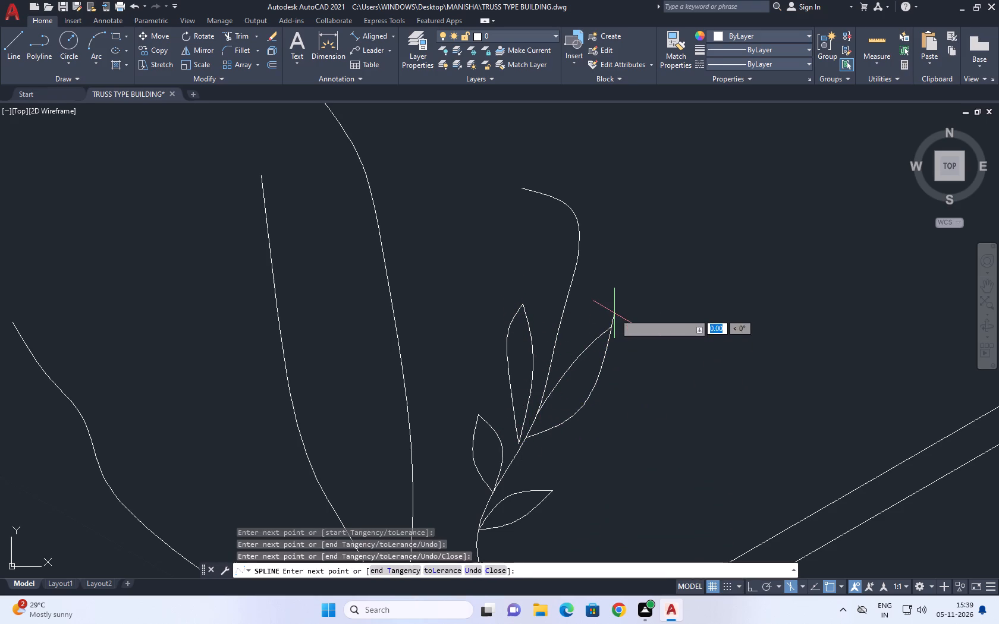
{"action": "key", "text": "space"}
Draw a spline from the upper right-hand branch to its curled tip, closing a leaf on the left side.
{"action": "key", "text": "space"}
{"action": "middle_click_drag", "start_coordinate": [623, 288], "coordinate": [597, 401]}
{"action": "key", "text": "space"}
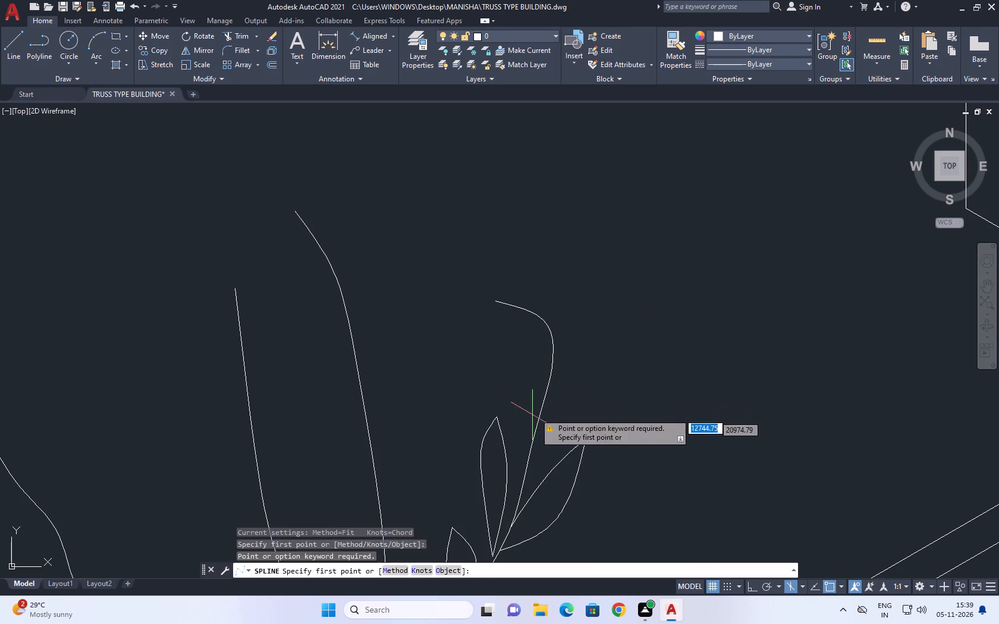
{"action": "left_click", "coordinate": [536, 411]}
{"action": "left_click", "coordinate": [517, 361]}
{"action": "left_click", "coordinate": [496, 326]}
{"action": "left_click", "coordinate": [495, 301]}
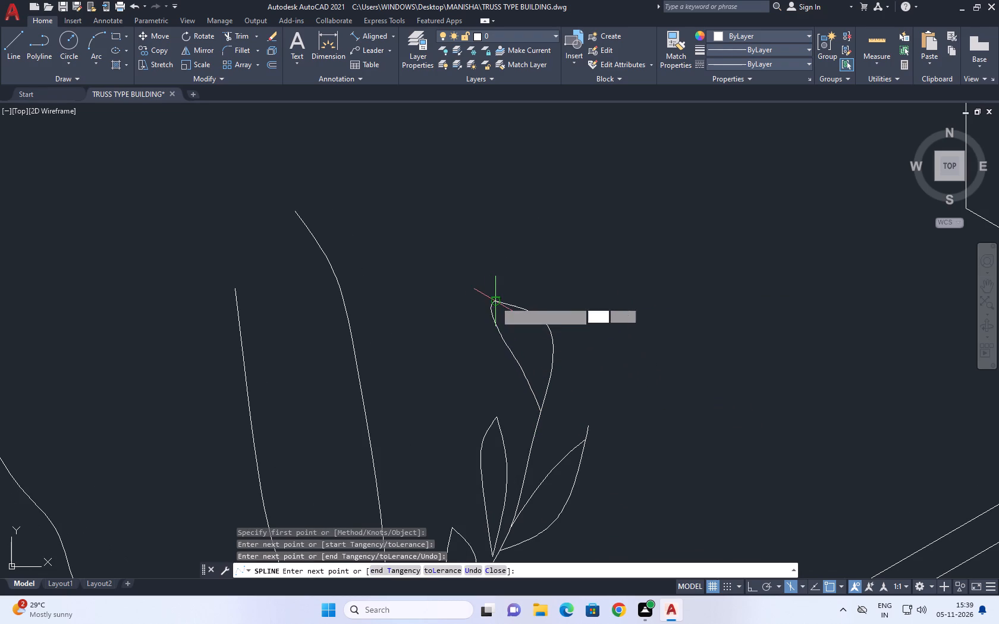
{"action": "key", "text": "space"}
Draw a pointed leaf with two splines on the right side near the top of the right-hand branch, opposite the tip leaf.
{"action": "key", "text": "space"}
{"action": "left_click_drag", "start_coordinate": [548, 387], "coordinate": [548, 381]}
{"action": "left_click_drag", "start_coordinate": [565, 342], "coordinate": [582, 339]}
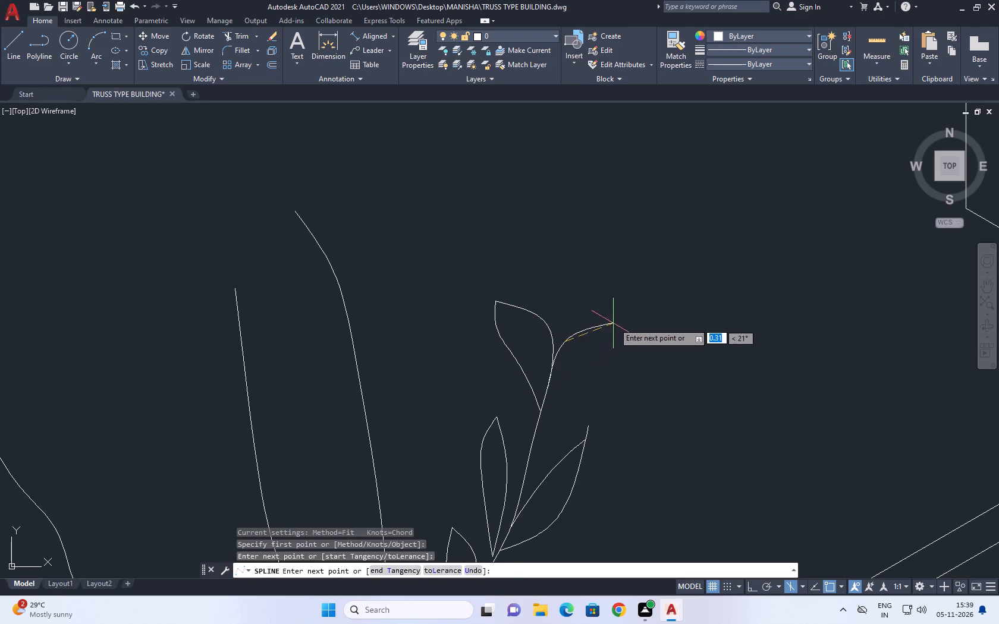
{"action": "left_click_drag", "start_coordinate": [614, 323], "coordinate": [620, 317]}
{"action": "key", "text": "space"}
{"action": "key", "text": "space"}
{"action": "left_click_drag", "start_coordinate": [541, 410], "coordinate": [548, 405]}
{"action": "left_click_drag", "start_coordinate": [585, 375], "coordinate": [591, 368]}
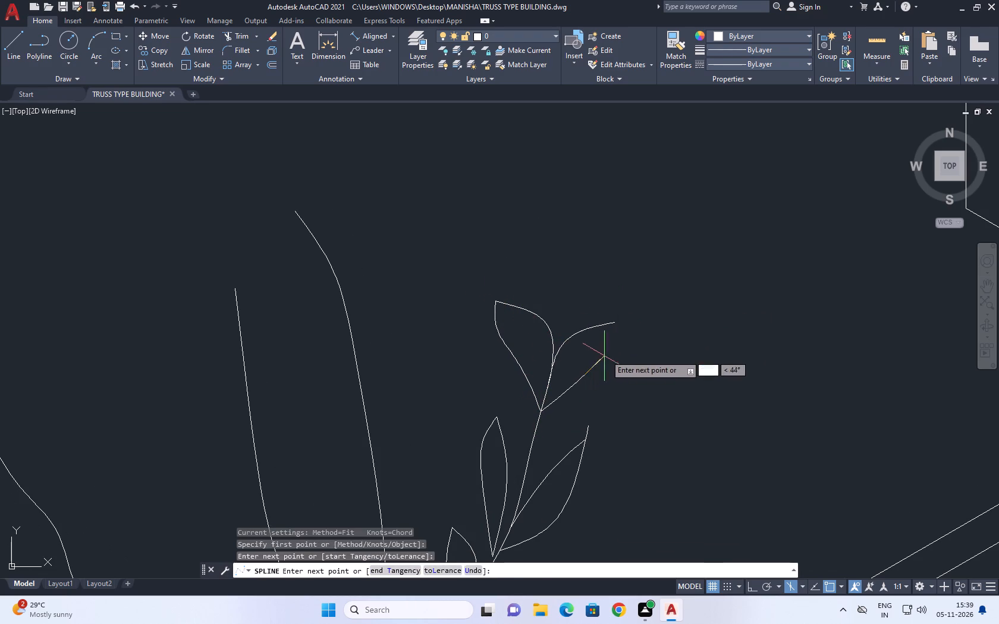
{"action": "left_click_drag", "start_coordinate": [607, 351], "coordinate": [611, 345]}
{"action": "left_click", "coordinate": [615, 324]}
{"action": "key", "text": "space"}
Draw a narrow pointed leaf with two splines on the left side of the middle branch, near its base.
{"action": "scroll", "coordinate": [571, 356], "scroll_direction": "down", "scroll_amount": 5}
{"action": "key", "text": "space"}
{"action": "scroll", "coordinate": [549, 385], "scroll_direction": "up", "scroll_amount": 5}
{"action": "left_click_drag", "start_coordinate": [573, 426], "coordinate": [571, 418]}
{"action": "left_click", "coordinate": [539, 370]}
{"action": "left_click", "coordinate": [544, 327]}
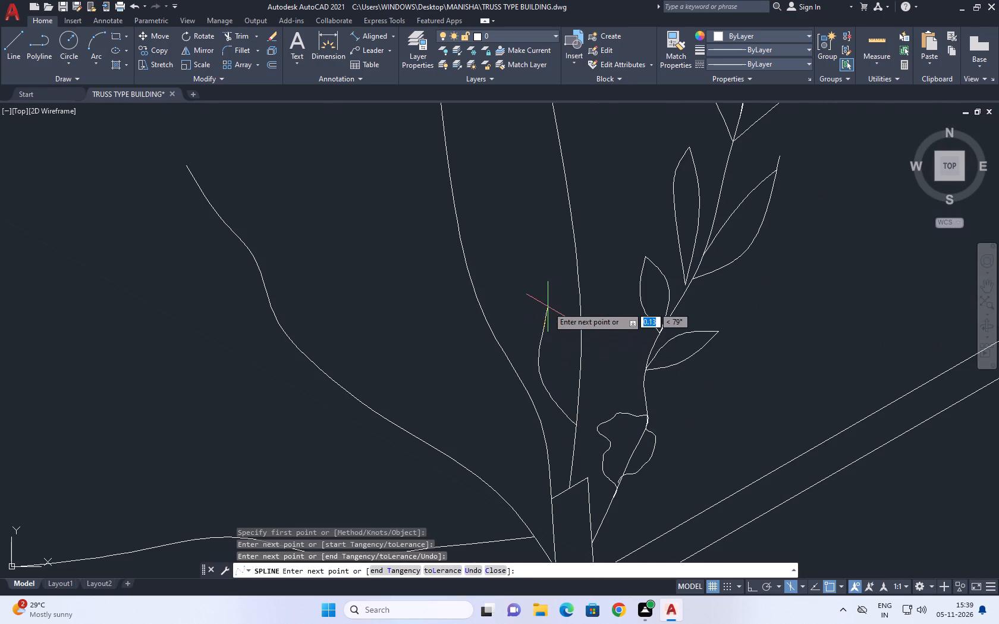
{"action": "left_click", "coordinate": [548, 307]}
{"action": "key", "text": "space"}
{"action": "key", "text": "space"}
{"action": "left_click", "coordinate": [551, 307]}
{"action": "left_click", "coordinate": [560, 323]}
{"action": "left_click", "coordinate": [566, 351]}
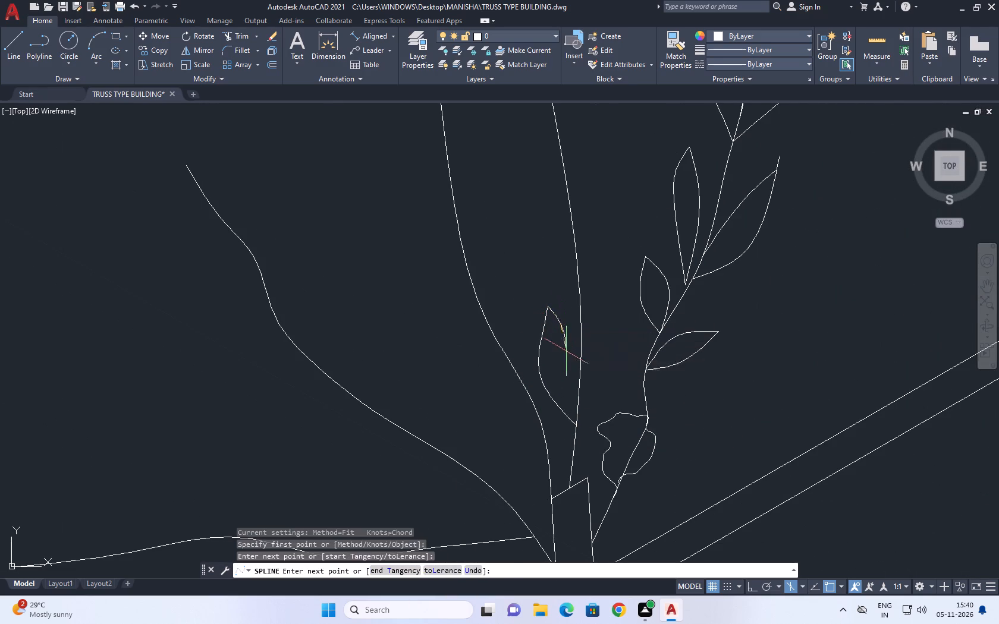
{"action": "left_click", "coordinate": [579, 421]}
{"action": "key", "text": "space"}
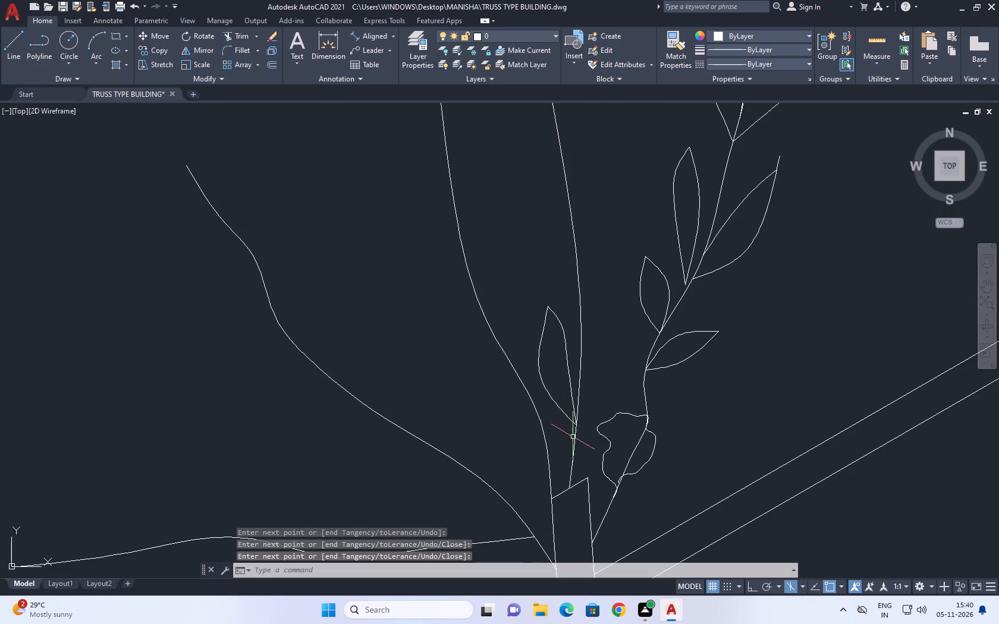
Draw a wavy pointed leaf as a single spline across the middle branch, just above its lowest leaf.
{"action": "key", "text": "space"}
{"action": "left_click", "coordinate": [577, 349]}
{"action": "left_click", "coordinate": [579, 271]}
{"action": "left_click", "coordinate": [601, 256]}
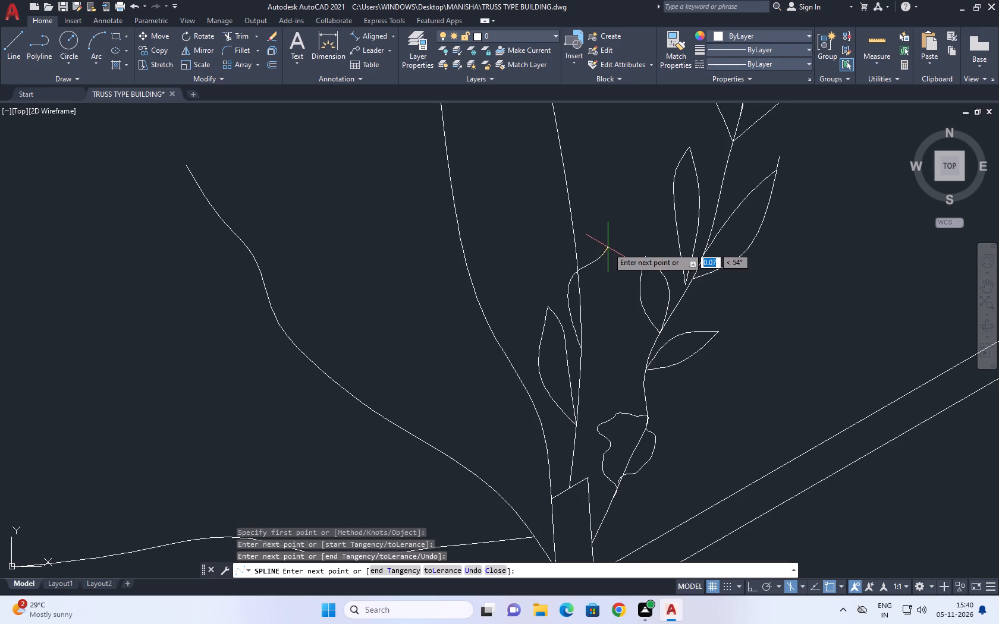
{"action": "left_click", "coordinate": [608, 247]}
{"action": "left_click", "coordinate": [606, 272]}
{"action": "left_click_drag", "start_coordinate": [609, 300], "coordinate": [607, 309]}
{"action": "left_click", "coordinate": [583, 335]}
{"action": "key", "text": "space"}
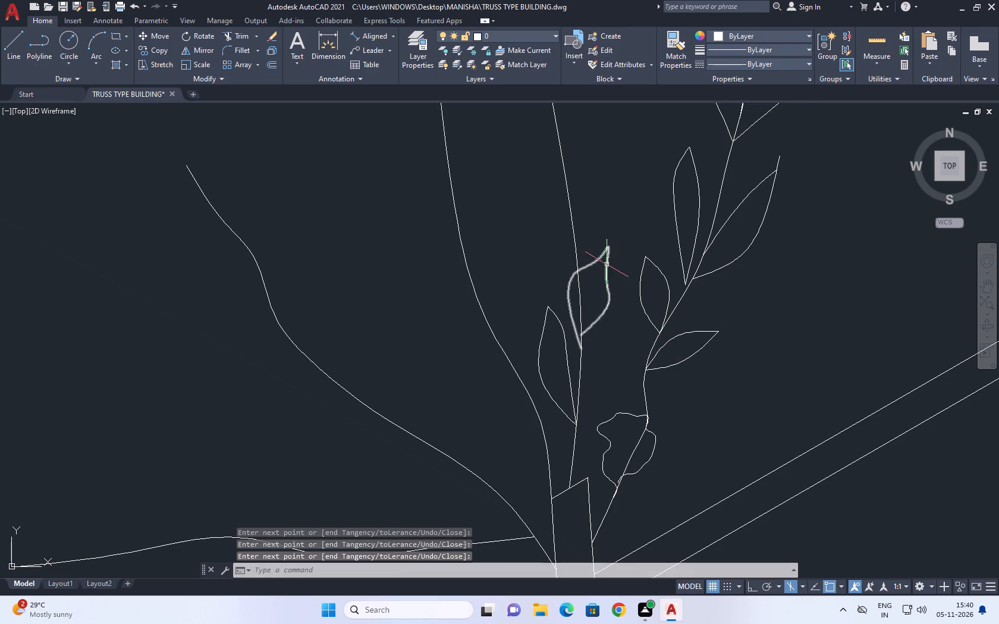
Draw a rounded leaf as a single looping spline on the right side of the middle branch, above the wavy leaf.
{"action": "middle_click_drag", "start_coordinate": [608, 292], "coordinate": [597, 441]}
{"action": "key", "text": "space"}
{"action": "left_click", "coordinate": [556, 354]}
{"action": "left_click_drag", "start_coordinate": [565, 307], "coordinate": [581, 300]}
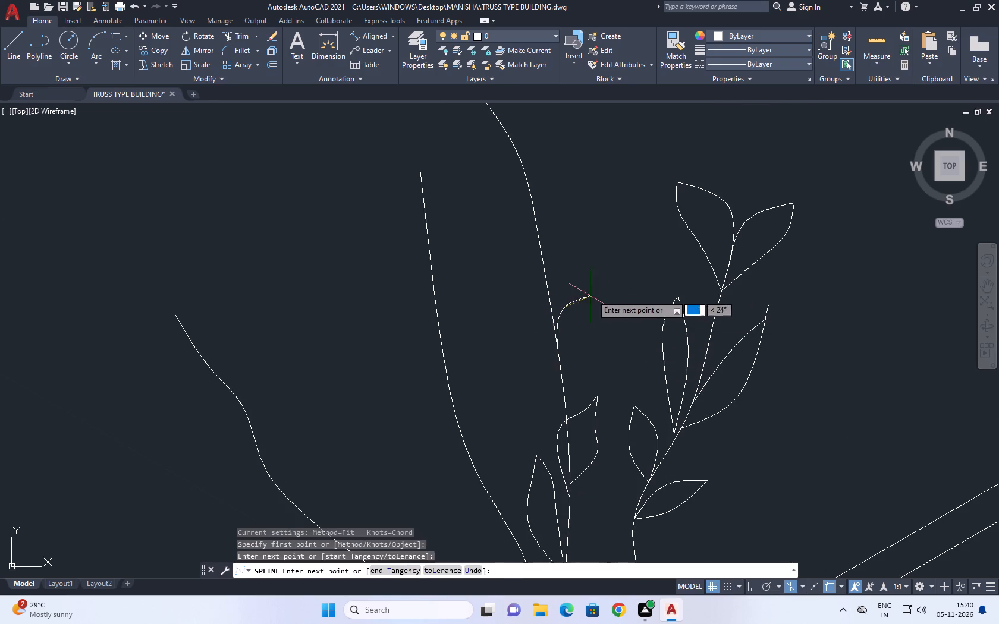
{"action": "left_click", "coordinate": [612, 276]}
{"action": "left_click", "coordinate": [612, 279]}
{"action": "left_click", "coordinate": [594, 320]}
{"action": "left_click_drag", "start_coordinate": [582, 348], "coordinate": [572, 351]}
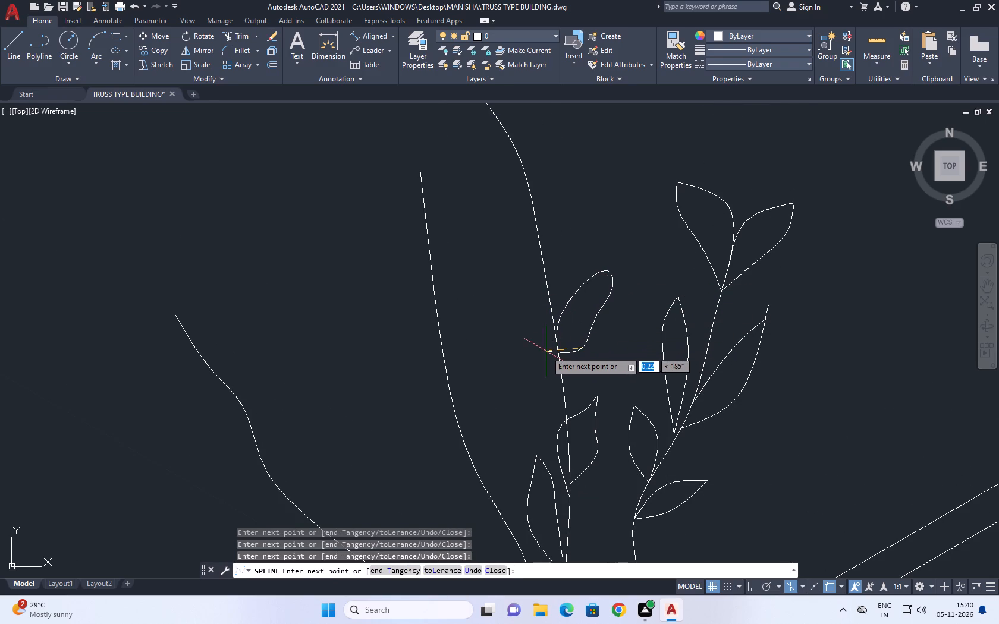
{"action": "left_click", "coordinate": [558, 350]}
{"action": "key", "text": "space"}
Draw a pointed leaf with two splines on the left side of the middle branch, slightly below the rounded leaf.
{"action": "key", "text": "space"}
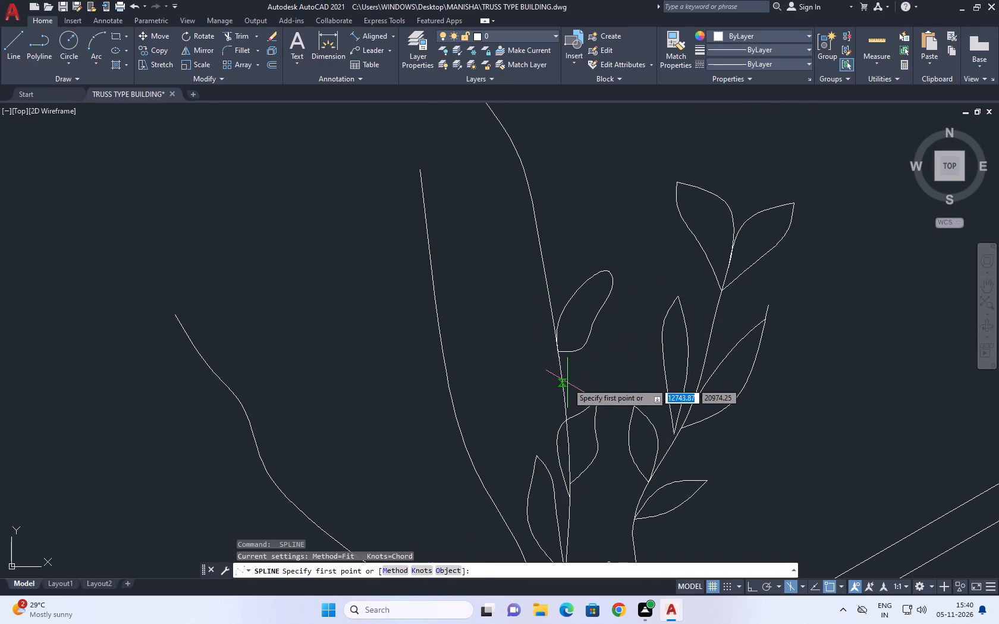
{"action": "left_click", "coordinate": [567, 383]}
{"action": "left_click", "coordinate": [534, 339]}
{"action": "left_click_drag", "start_coordinate": [516, 328], "coordinate": [503, 329]}
{"action": "left_click", "coordinate": [494, 324]}
{"action": "key", "text": "space"}
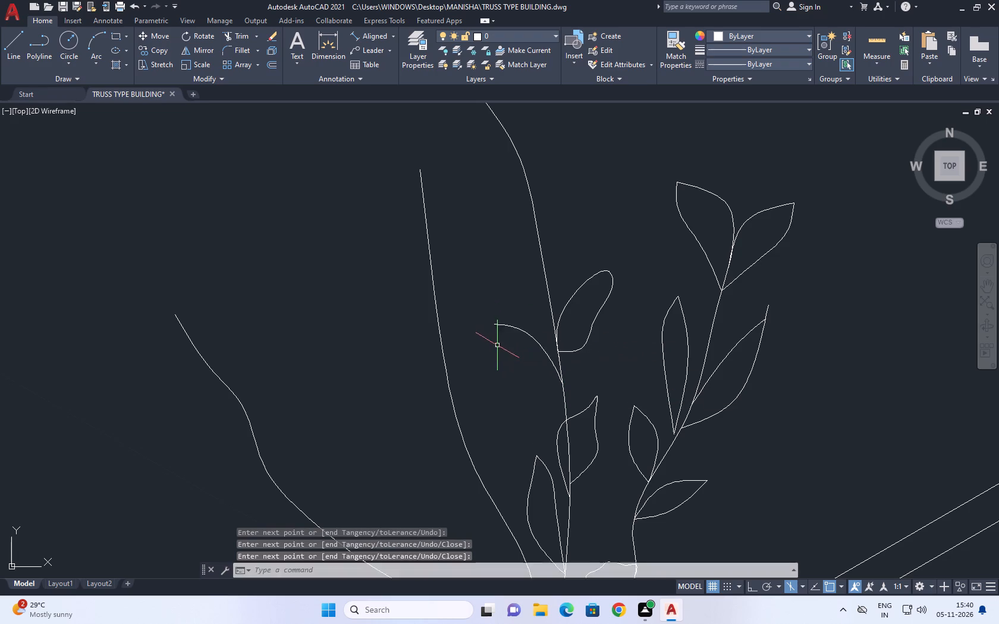
{"action": "key", "text": "space"}
{"action": "left_click", "coordinate": [494, 326]}
{"action": "left_click", "coordinate": [507, 361]}
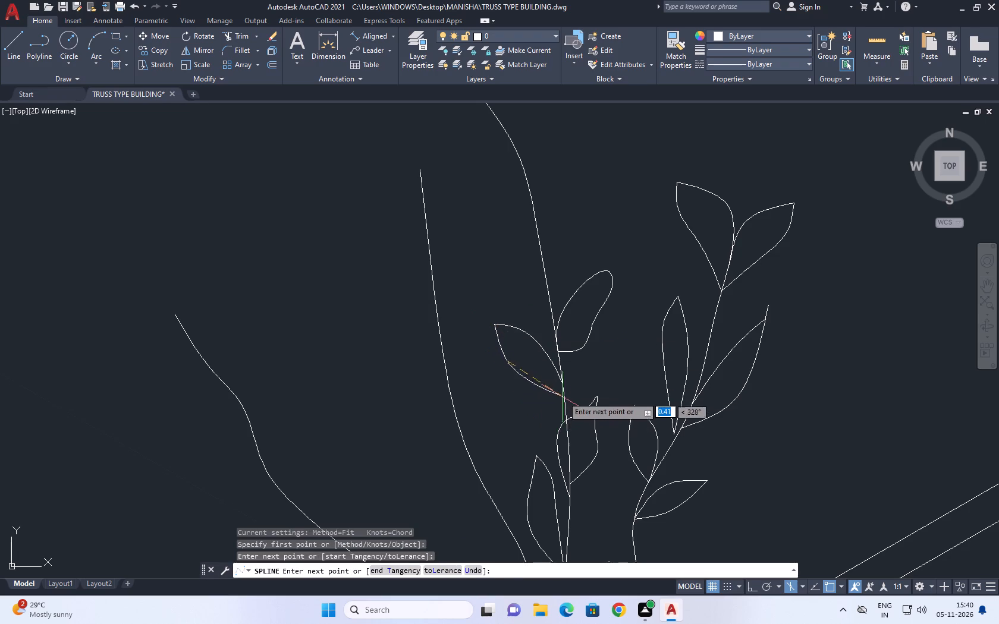
{"action": "left_click", "coordinate": [563, 390]}
{"action": "key", "text": "space"}
Draw a pointed leaf with two splines on the right side of the middle branch, above the rounded leaf.
{"action": "middle_click_drag", "start_coordinate": [568, 310], "coordinate": [567, 394]}
{"action": "key", "text": "space"}
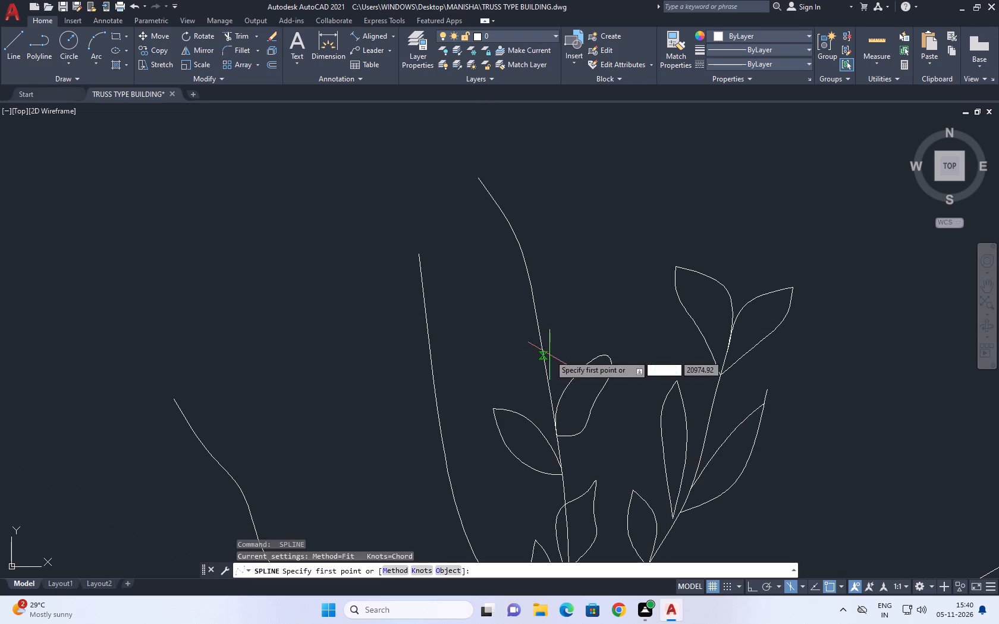
{"action": "left_click_drag", "start_coordinate": [544, 365], "coordinate": [547, 356]}
{"action": "left_click_drag", "start_coordinate": [556, 281], "coordinate": [561, 279]}
{"action": "left_click", "coordinate": [585, 248]}
{"action": "key", "text": "space"}
{"action": "key", "text": "space"}
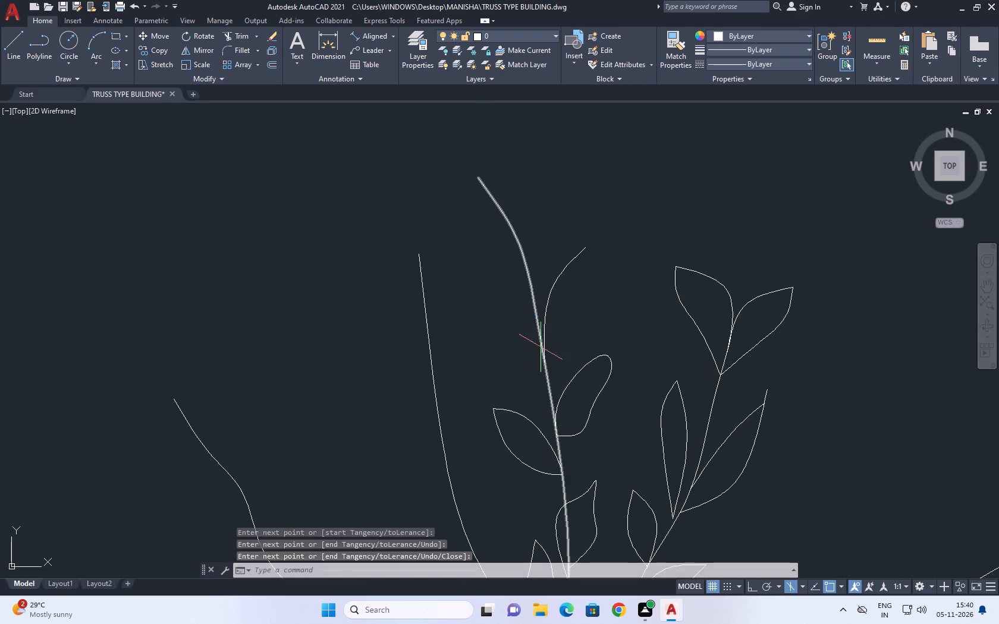
{"action": "left_click", "coordinate": [544, 360]}
{"action": "left_click_drag", "start_coordinate": [573, 314], "coordinate": [577, 303]}
{"action": "left_click", "coordinate": [585, 243]}
{"action": "key", "text": "space"}
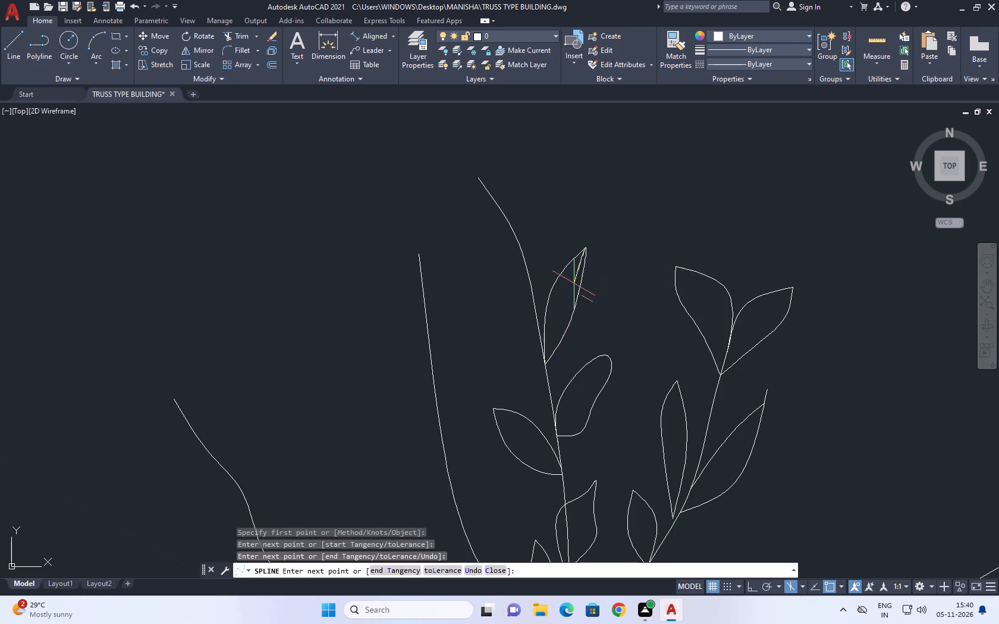
Draw a pointed leaf with two splines on the left side of the middle branch, opposite the upper right leaf.
{"action": "key", "text": "space"}
{"action": "left_click_drag", "start_coordinate": [541, 347], "coordinate": [541, 342]}
{"action": "left_click_drag", "start_coordinate": [505, 269], "coordinate": [499, 267]}
{"action": "left_click", "coordinate": [460, 250]}
{"action": "key", "text": "space"}
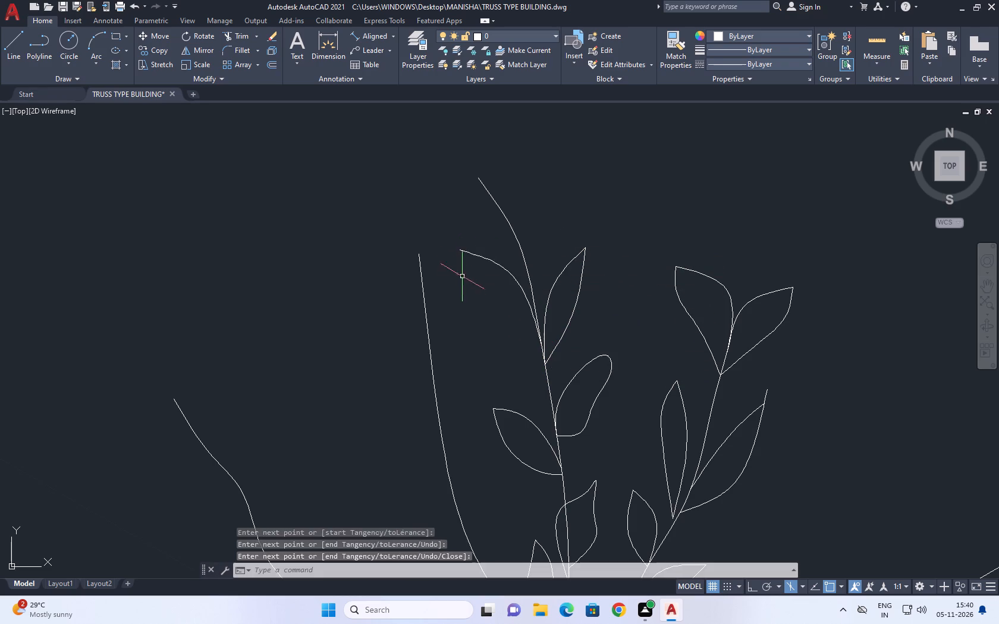
{"action": "key", "text": "space"}
{"action": "left_click", "coordinate": [463, 250]}
{"action": "left_click_drag", "start_coordinate": [486, 304], "coordinate": [516, 334]}
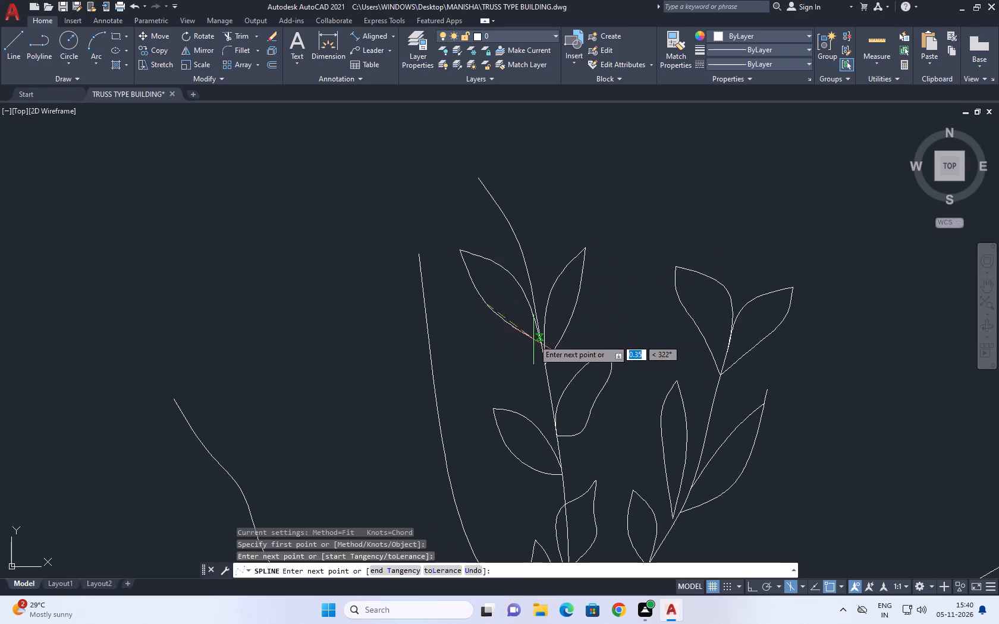
{"action": "left_click", "coordinate": [544, 348]}
{"action": "key", "text": "space"}
Draw a long rounded leaf as a single looping spline around the tip of the middle branch.
{"action": "middle_click_drag", "start_coordinate": [546, 270], "coordinate": [556, 392]}
{"action": "key", "text": "space"}
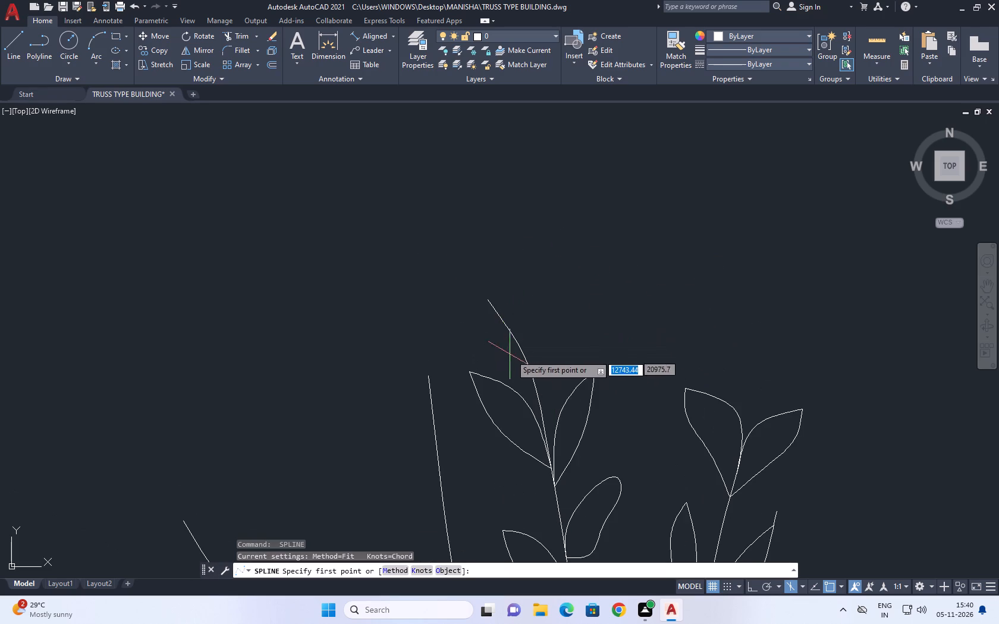
{"action": "left_click_drag", "start_coordinate": [526, 370], "coordinate": [520, 360]}
{"action": "left_click", "coordinate": [446, 282]}
{"action": "left_click", "coordinate": [442, 236]}
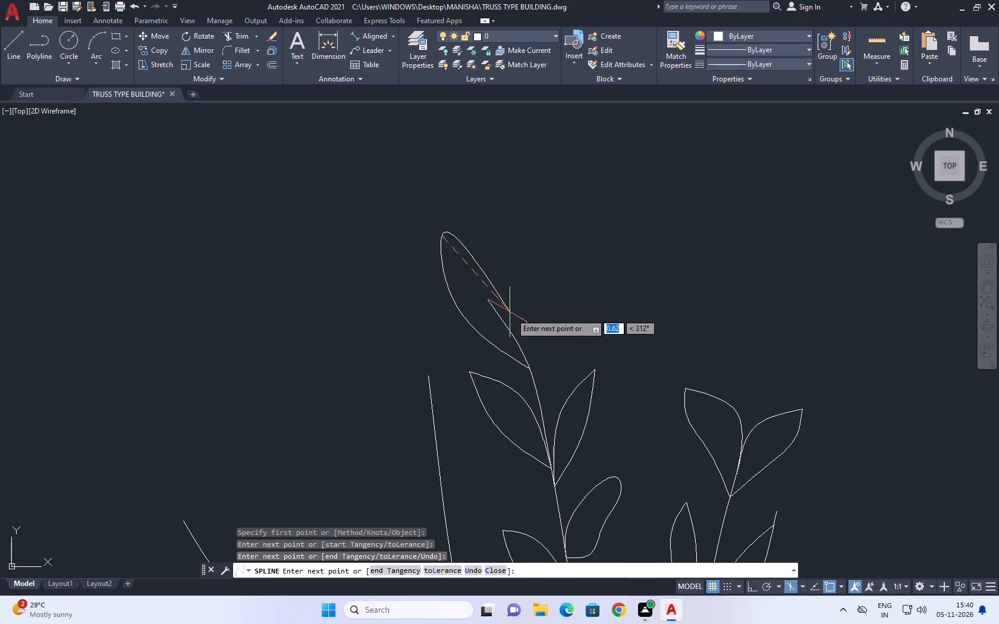
{"action": "left_click", "coordinate": [531, 363]}
{"action": "scroll", "coordinate": [532, 270], "scroll_direction": "down", "scroll_amount": 5}
{"action": "key", "text": "space"}
Draw a tall pointed leaf with two splines on the upper side of the curved left branch above the horizontal branch.
{"action": "scroll", "coordinate": [524, 330], "scroll_direction": "up", "scroll_amount": 4}
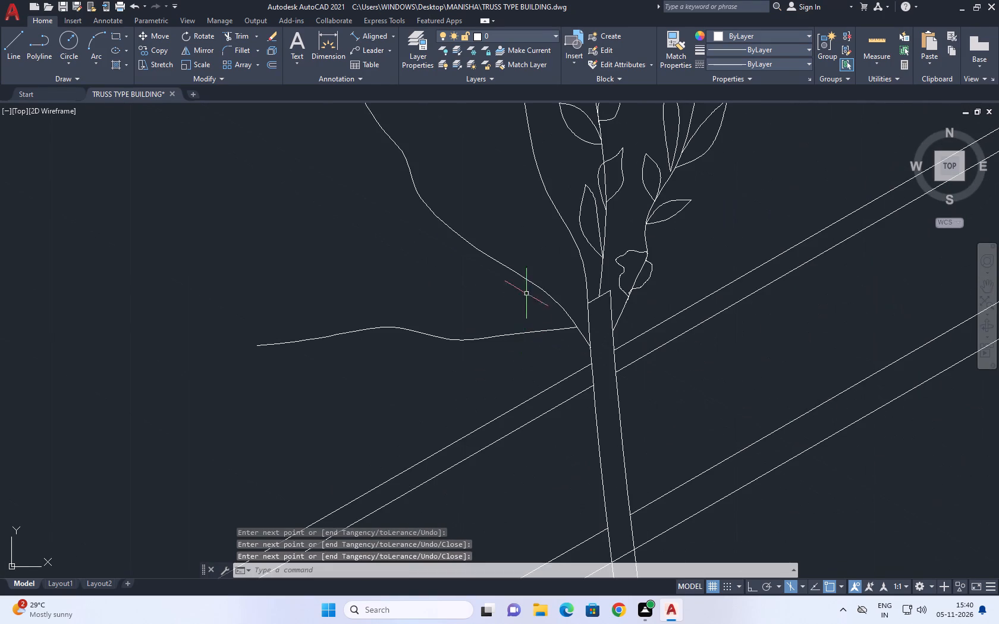
{"action": "key", "text": "space"}
{"action": "left_click", "coordinate": [541, 291]}
{"action": "left_click_drag", "start_coordinate": [512, 259], "coordinate": [510, 250]}
{"action": "left_click_drag", "start_coordinate": [505, 209], "coordinate": [508, 192]}
{"action": "left_click", "coordinate": [509, 171]}
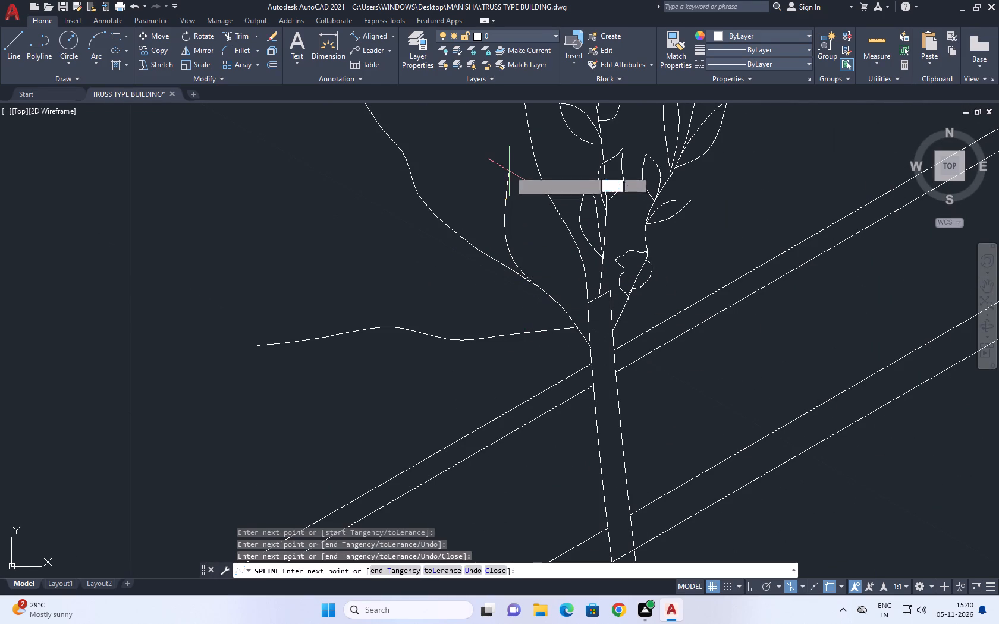
{"action": "key", "text": "space"}
{"action": "key", "text": "space"}
{"action": "left_click", "coordinate": [511, 169]}
{"action": "left_click_drag", "start_coordinate": [529, 224], "coordinate": [535, 232]}
{"action": "left_click_drag", "start_coordinate": [549, 290], "coordinate": [549, 299]}
{"action": "left_click", "coordinate": [548, 304]}
{"action": "key", "text": "space"}
Draw a long wavy pointed leaf with two splines on the underside of the curved left branch, above the horizontal branch.
{"action": "key", "text": "space"}
{"action": "left_click", "coordinate": [513, 274]}
{"action": "left_click_drag", "start_coordinate": [455, 247], "coordinate": [454, 247]}
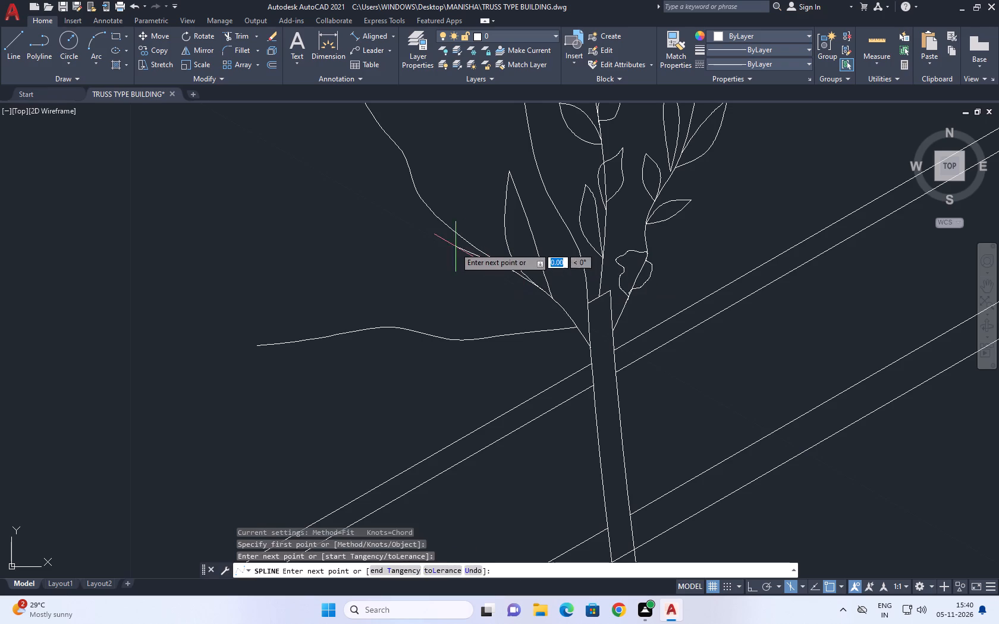
{"action": "left_click_drag", "start_coordinate": [454, 247], "coordinate": [444, 251]}
{"action": "left_click_drag", "start_coordinate": [414, 281], "coordinate": [373, 281]}
{"action": "left_click", "coordinate": [362, 277]}
{"action": "key", "text": "space"}
{"action": "key", "text": "space"}
{"action": "left_click", "coordinate": [366, 280]}
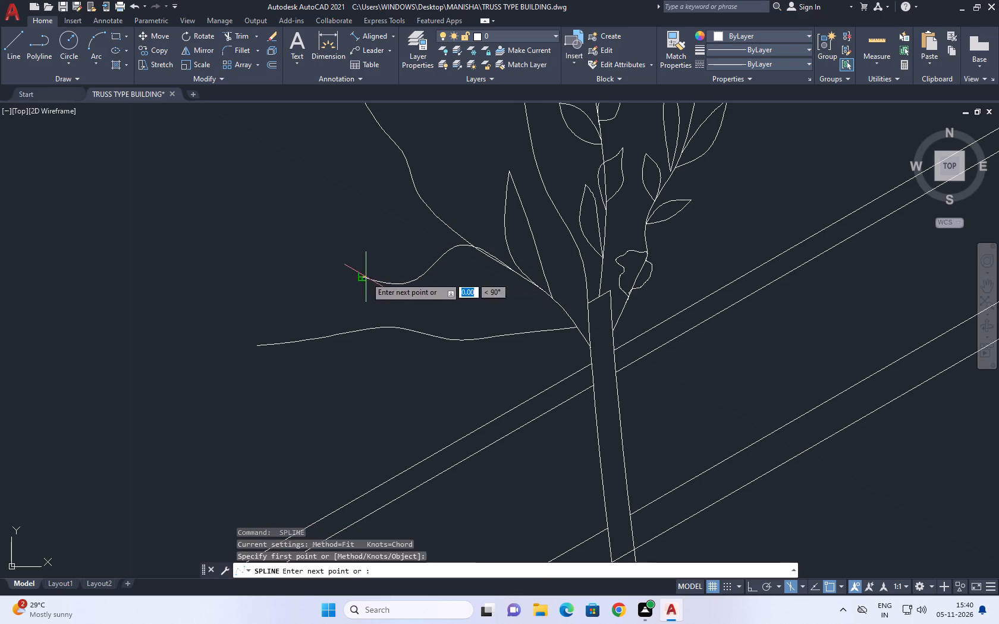
{"action": "left_click_drag", "start_coordinate": [431, 306], "coordinate": [463, 310]}
{"action": "left_click", "coordinate": [524, 257]}
{"action": "key", "text": "space"}
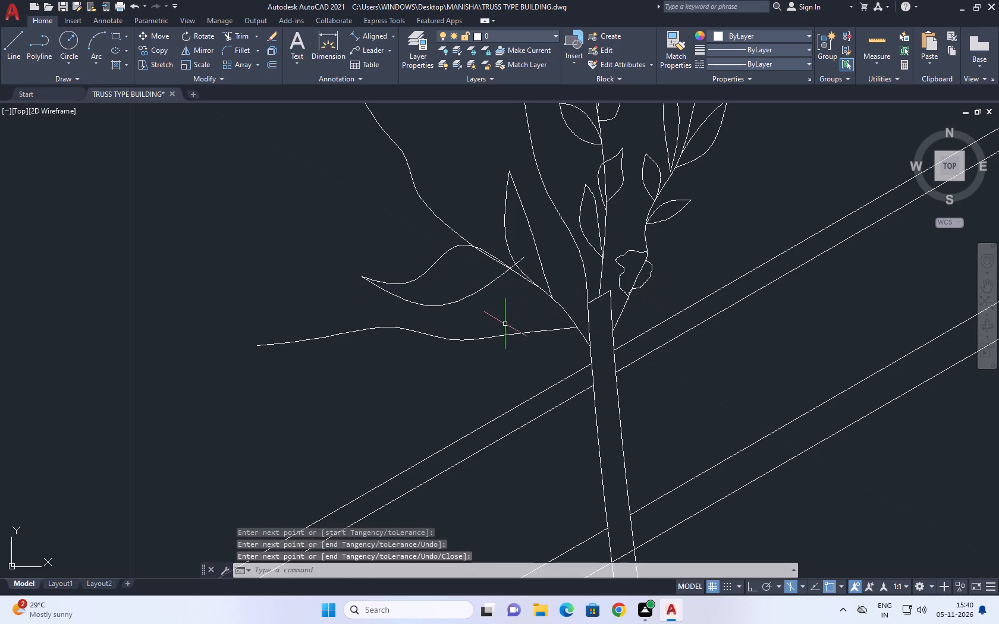
Draw an arched leaf edge as a three-point spline along the upper side of the horizontal branch.
{"action": "key", "text": "space"}
{"action": "left_click", "coordinate": [507, 332]}
{"action": "left_click", "coordinate": [462, 310]}
{"action": "left_click", "coordinate": [401, 322]}
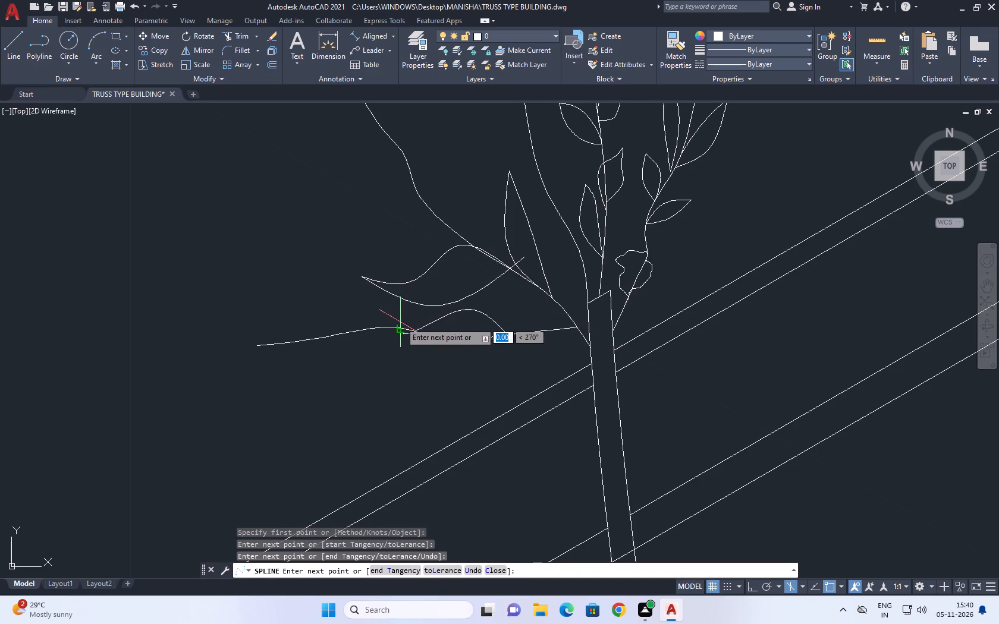
{"action": "key", "text": "space"}
Draw a broad pointed leaf with two splines hanging below the horizontal branch, beyond the arched leaf toward the branch tip.
{"action": "scroll", "coordinate": [502, 297], "scroll_direction": "down", "scroll_amount": 2}
{"action": "key", "text": "space"}
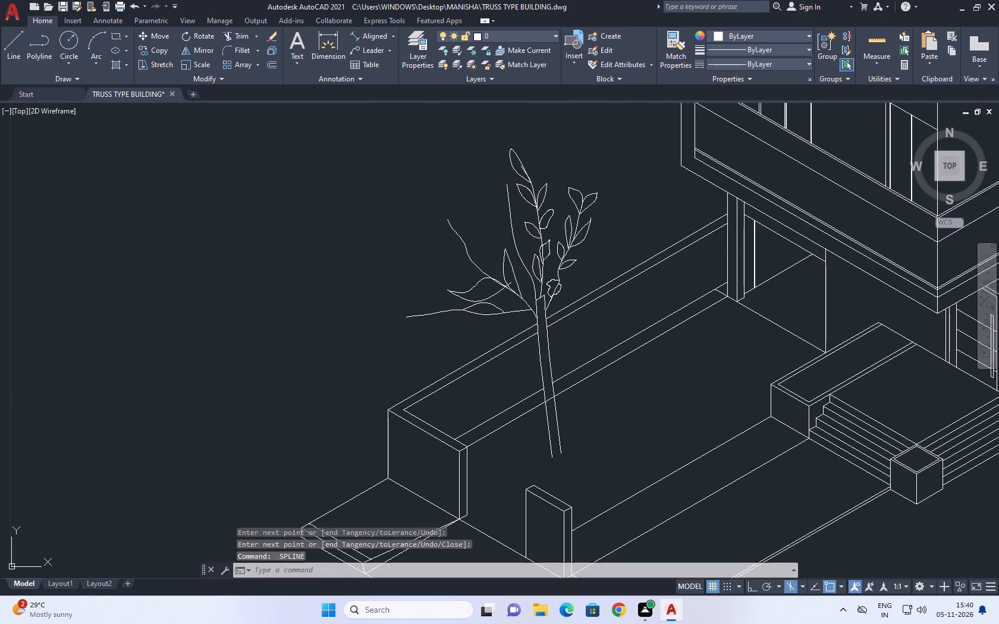
{"action": "scroll", "coordinate": [470, 317], "scroll_direction": "up", "scroll_amount": 2}
{"action": "left_click", "coordinate": [420, 302]}
{"action": "left_click_drag", "start_coordinate": [355, 335], "coordinate": [353, 340]}
{"action": "left_click_drag", "start_coordinate": [343, 376], "coordinate": [344, 415]}
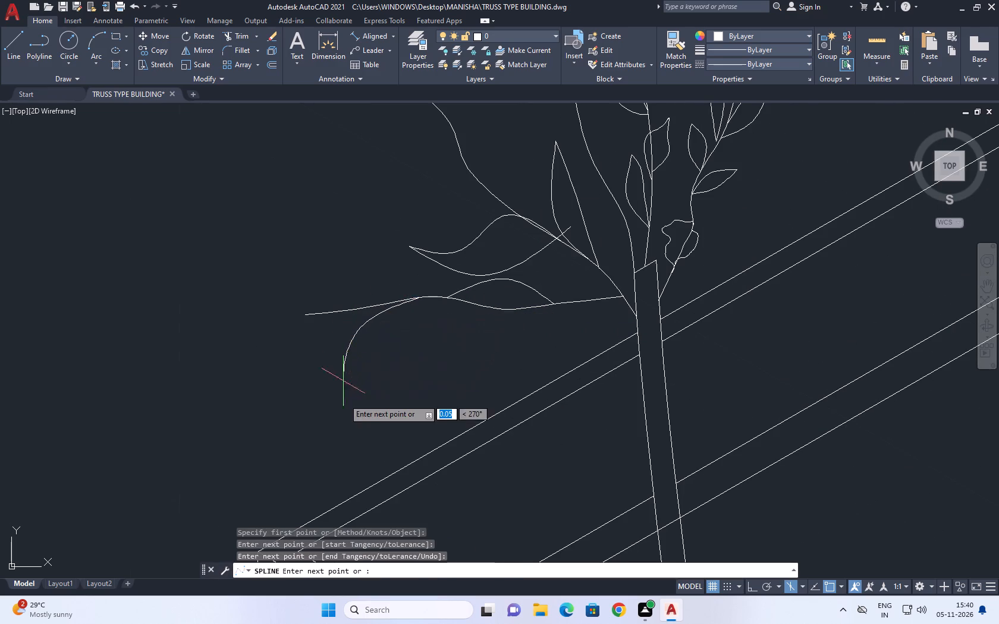
{"action": "left_click_drag", "start_coordinate": [344, 415], "coordinate": [344, 417]}
{"action": "key", "text": "space"}
{"action": "key", "text": "space"}
{"action": "left_click_drag", "start_coordinate": [341, 376], "coordinate": [350, 376]}
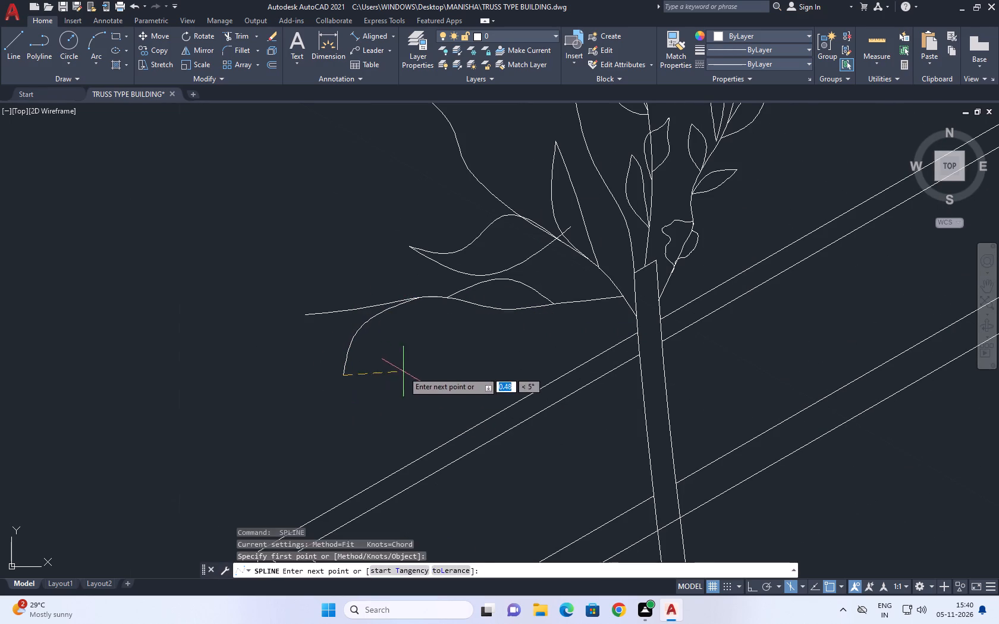
{"action": "left_click_drag", "start_coordinate": [413, 370], "coordinate": [422, 361]}
{"action": "left_click", "coordinate": [447, 299]}
{"action": "key", "text": "space"}
Draw a second pointed leaf with two splines hanging below the horizontal branch, nearer the trunk.
{"action": "key", "text": "space"}
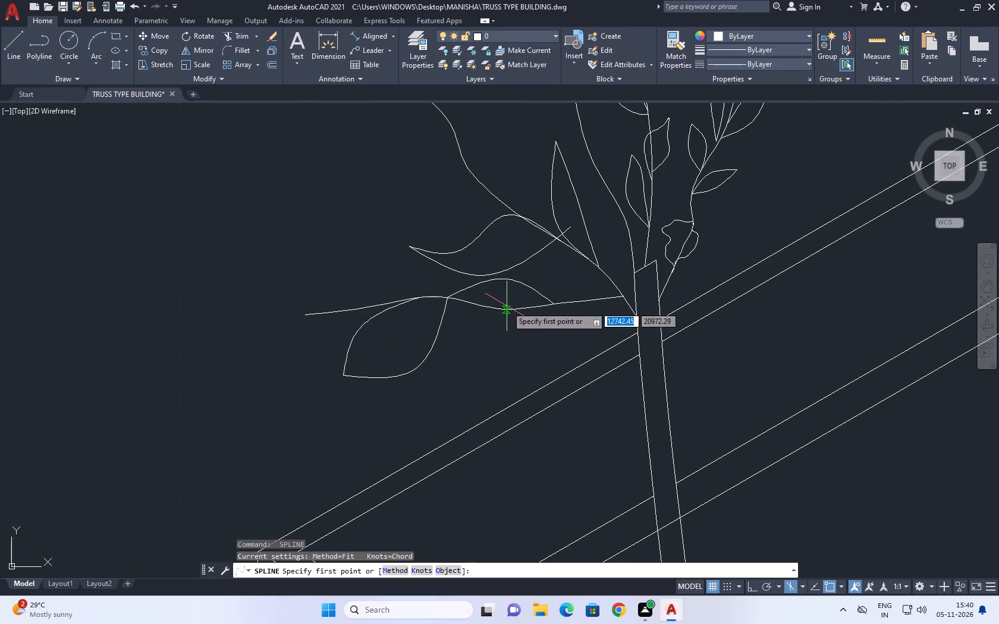
{"action": "left_click_drag", "start_coordinate": [507, 307], "coordinate": [504, 314]}
{"action": "left_click_drag", "start_coordinate": [462, 348], "coordinate": [462, 356]}
{"action": "left_click", "coordinate": [445, 387]}
{"action": "key", "text": "space"}
{"action": "key", "text": "space"}
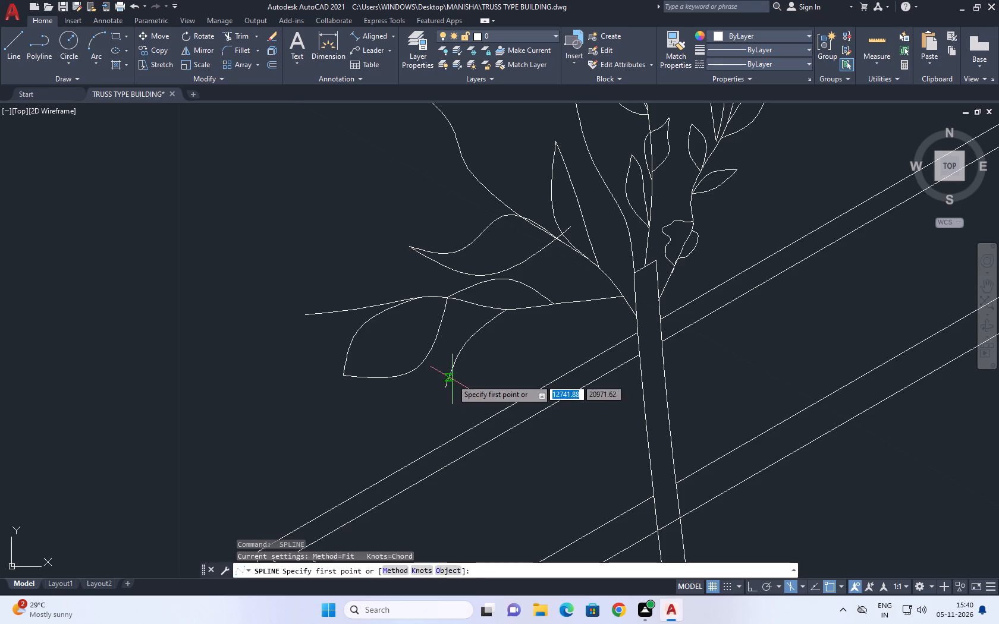
{"action": "left_click", "coordinate": [448, 384]}
{"action": "left_click", "coordinate": [517, 361]}
{"action": "left_click", "coordinate": [504, 305]}
{"action": "key", "text": "space"}
Stretch the spline points of the hanging leaf nearer the trunk inward to make it slimmer and shorter.
{"action": "scroll", "coordinate": [585, 316], "scroll_direction": "down", "scroll_amount": 2}
{"action": "middle_click_drag", "start_coordinate": [583, 274], "coordinate": [597, 354]}
{"action": "scroll", "coordinate": [561, 357], "scroll_direction": "up", "scroll_amount": 1}
{"action": "middle_click_drag", "start_coordinate": [572, 433], "coordinate": [566, 341]}
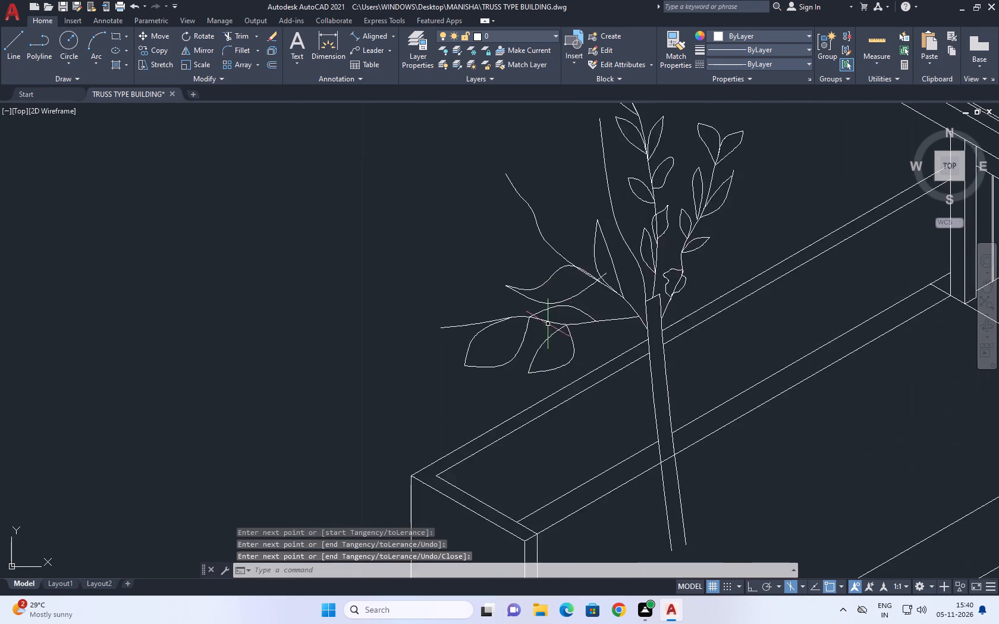
{"action": "scroll", "coordinate": [549, 329], "scroll_direction": "up", "scroll_amount": 2}
{"action": "left_click", "coordinate": [605, 408]}
{"action": "left_click", "coordinate": [608, 397]}
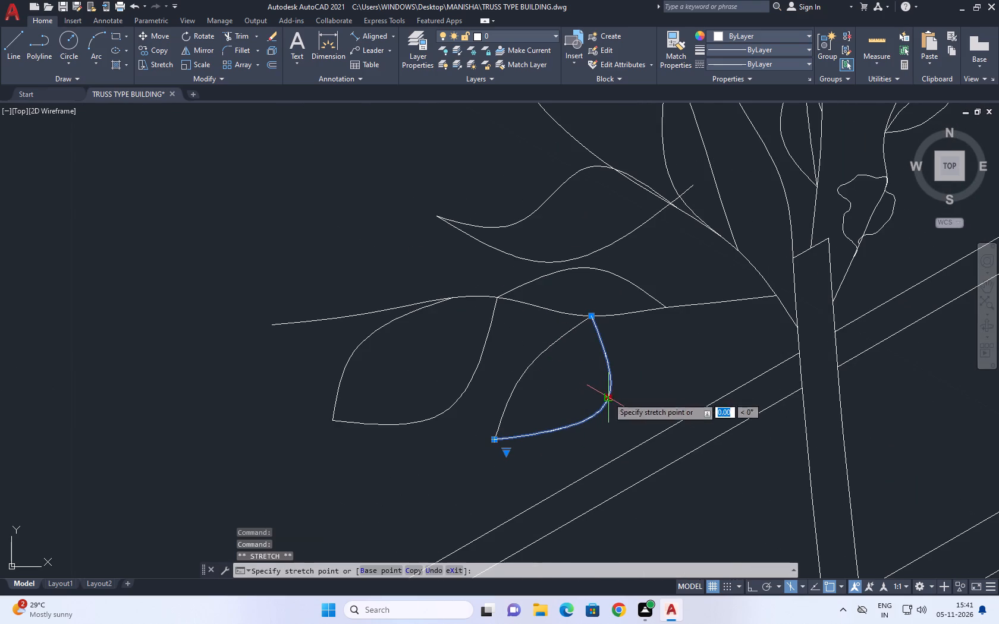
{"action": "left_click", "coordinate": [565, 374]}
{"action": "left_click", "coordinate": [527, 387]}
{"action": "left_click_drag", "start_coordinate": [508, 370], "coordinate": [508, 365]}
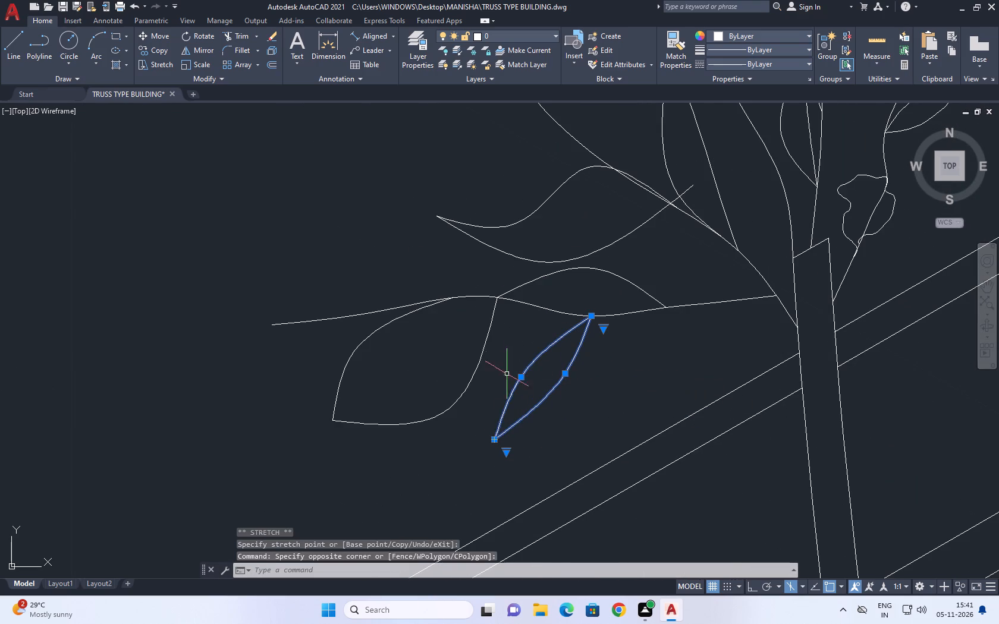
{"action": "left_click", "coordinate": [494, 443]}
{"action": "left_click_drag", "start_coordinate": [529, 395], "coordinate": [526, 402]}
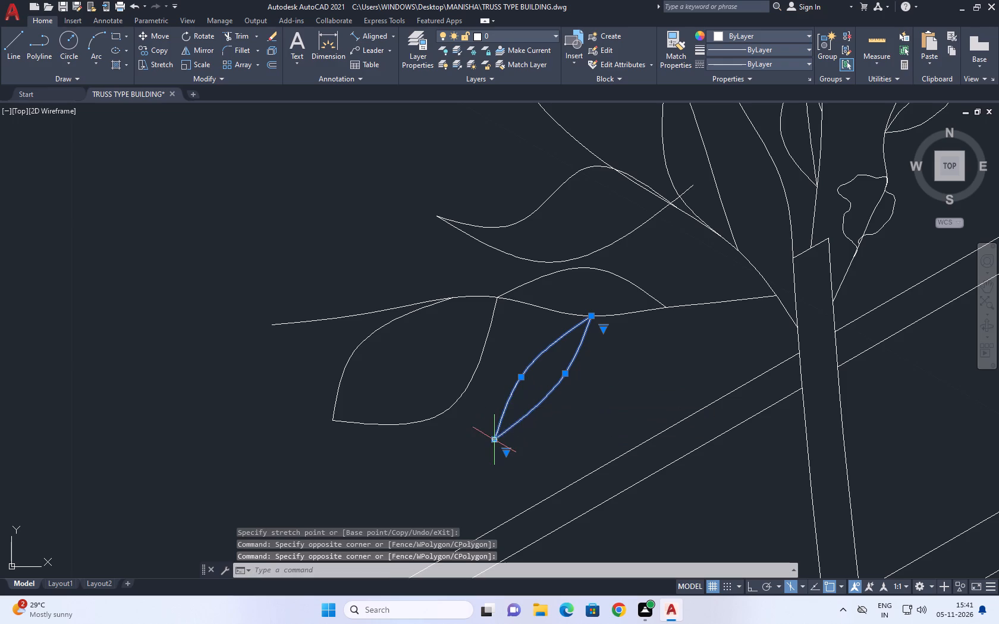
{"action": "left_click", "coordinate": [494, 442]}
{"action": "left_click", "coordinate": [519, 407]}
Stretch the edge and tip points of the outer hanging leaf on the horizontal branch to make it slimmer.
{"action": "left_click_drag", "start_coordinate": [470, 414], "coordinate": [463, 416]}
{"action": "left_click", "coordinate": [445, 402]}
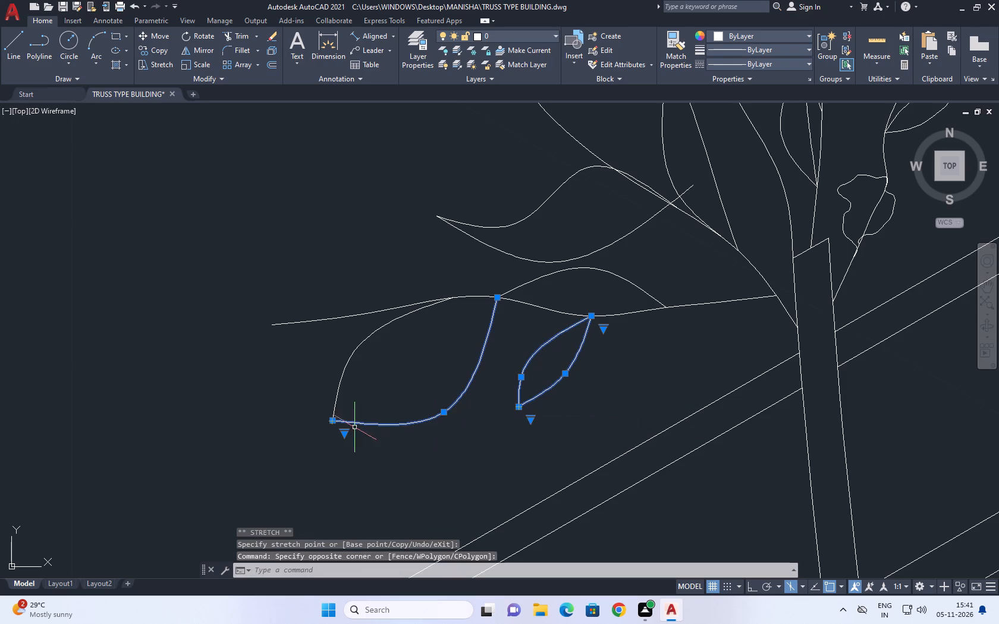
{"action": "left_click", "coordinate": [443, 413]}
{"action": "left_click", "coordinate": [438, 362]}
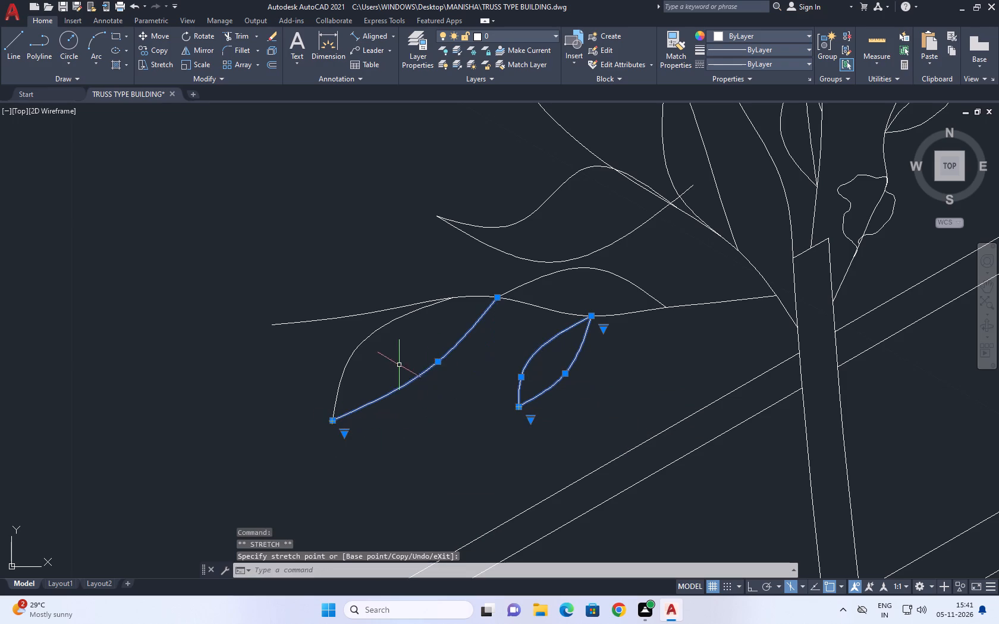
{"action": "left_click_drag", "start_coordinate": [399, 363], "coordinate": [392, 360]}
{"action": "left_click", "coordinate": [344, 342]}
{"action": "left_click", "coordinate": [332, 421]}
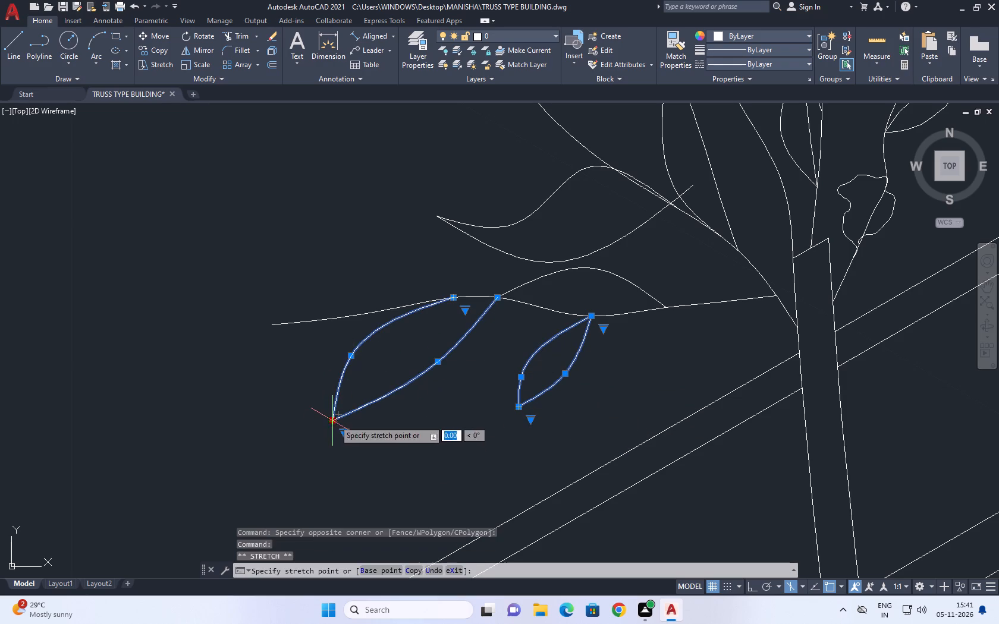
{"action": "left_click", "coordinate": [391, 388]}
{"action": "left_click", "coordinate": [347, 354]}
{"action": "left_click", "coordinate": [360, 354]}
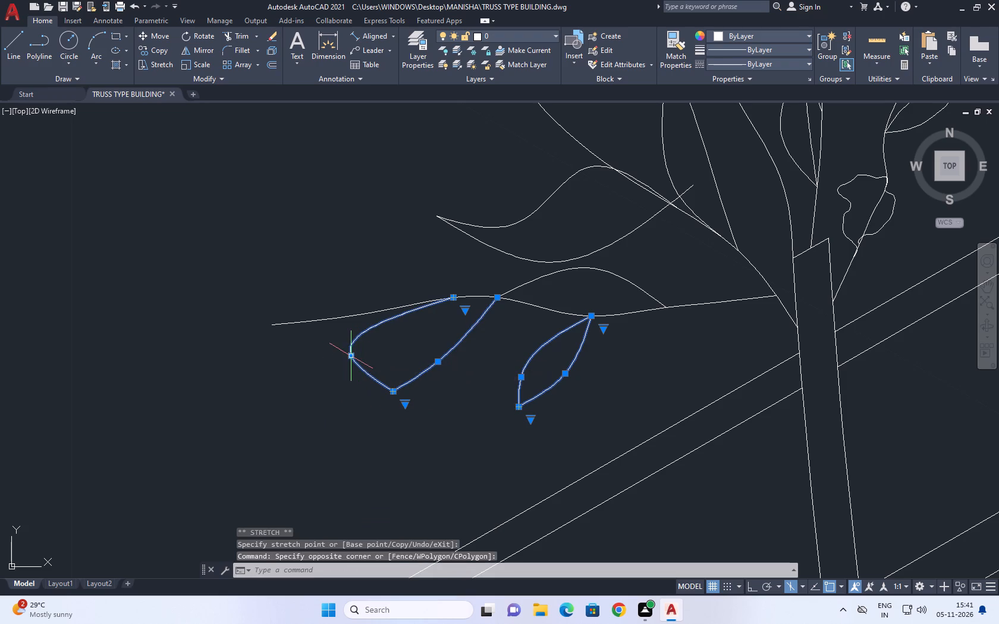
{"action": "left_click", "coordinate": [350, 355]}
{"action": "left_click", "coordinate": [417, 342]}
{"action": "scroll", "coordinate": [505, 278], "scroll_direction": "down", "scroll_amount": 1}
{"action": "scroll", "coordinate": [553, 266], "scroll_direction": "down", "scroll_amount": 1}
{"action": "middle_click_drag", "start_coordinate": [553, 266], "coordinate": [563, 327]}
{"action": "scroll", "coordinate": [566, 327], "scroll_direction": "down", "scroll_amount": 1}
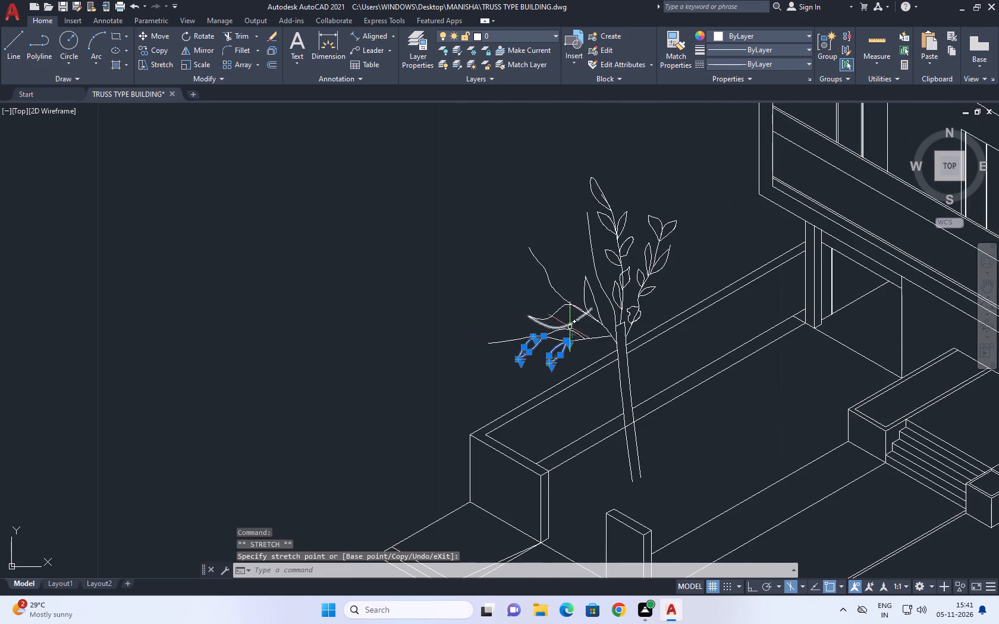
{"action": "key", "text": "Escape"}
Reshape the wavy leaf under the curved left branch: pull its overshooting end to the branch, flatten its upper edge and shorten its tip.
{"action": "scroll", "coordinate": [576, 324], "scroll_direction": "up", "scroll_amount": 2}
{"action": "left_click", "coordinate": [574, 319]}
{"action": "left_click", "coordinate": [571, 310]}
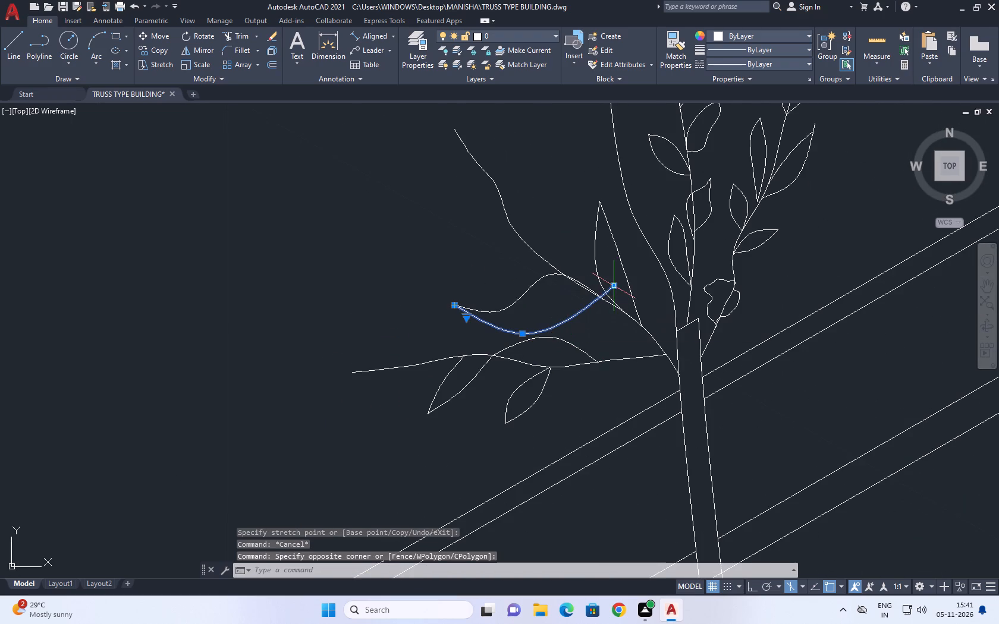
{"action": "left_click", "coordinate": [612, 286]}
{"action": "left_click", "coordinate": [602, 299]}
{"action": "scroll", "coordinate": [475, 308], "scroll_direction": "up", "scroll_amount": 2}
{"action": "left_click", "coordinate": [555, 310]}
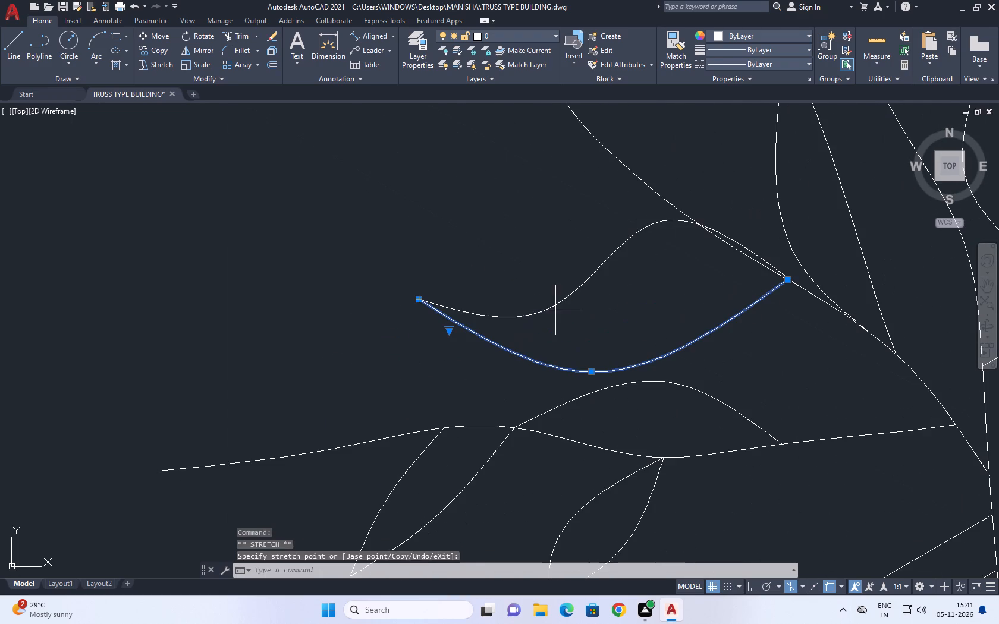
{"action": "left_click", "coordinate": [533, 289]}
{"action": "left_click", "coordinate": [654, 221]}
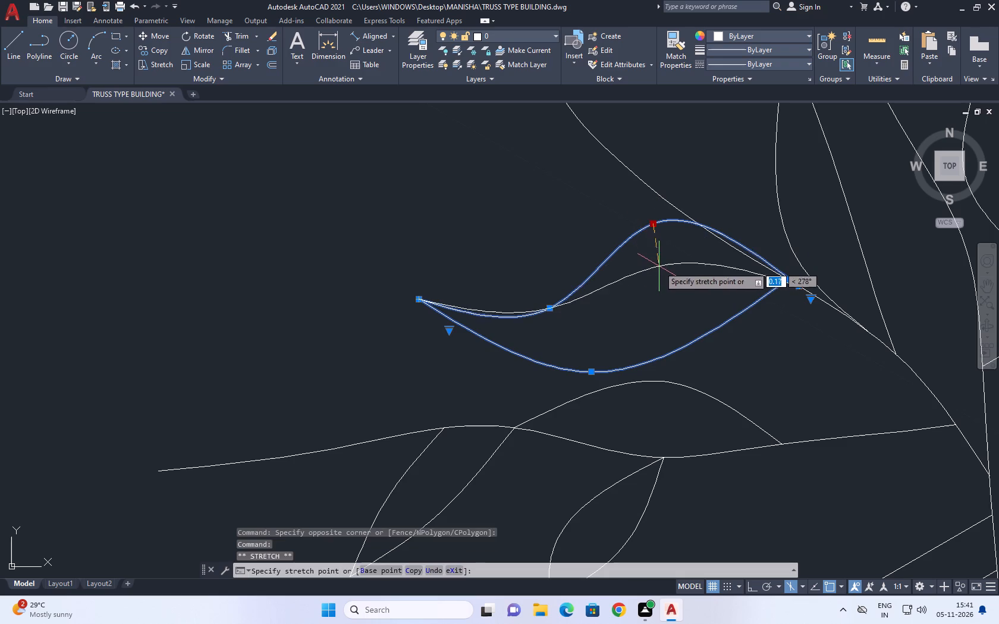
{"action": "left_click", "coordinate": [659, 267]}
{"action": "left_click", "coordinate": [417, 301]}
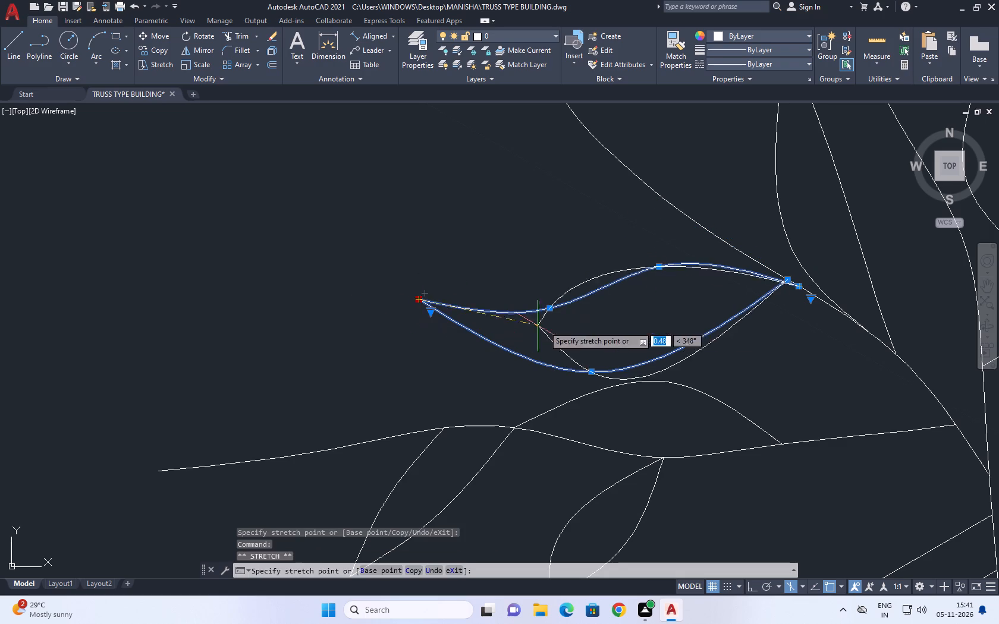
{"action": "left_click_drag", "start_coordinate": [507, 338], "coordinate": [512, 342]}
{"action": "scroll", "coordinate": [618, 309], "scroll_direction": "down", "scroll_amount": 5}
{"action": "key", "text": "Escape"}
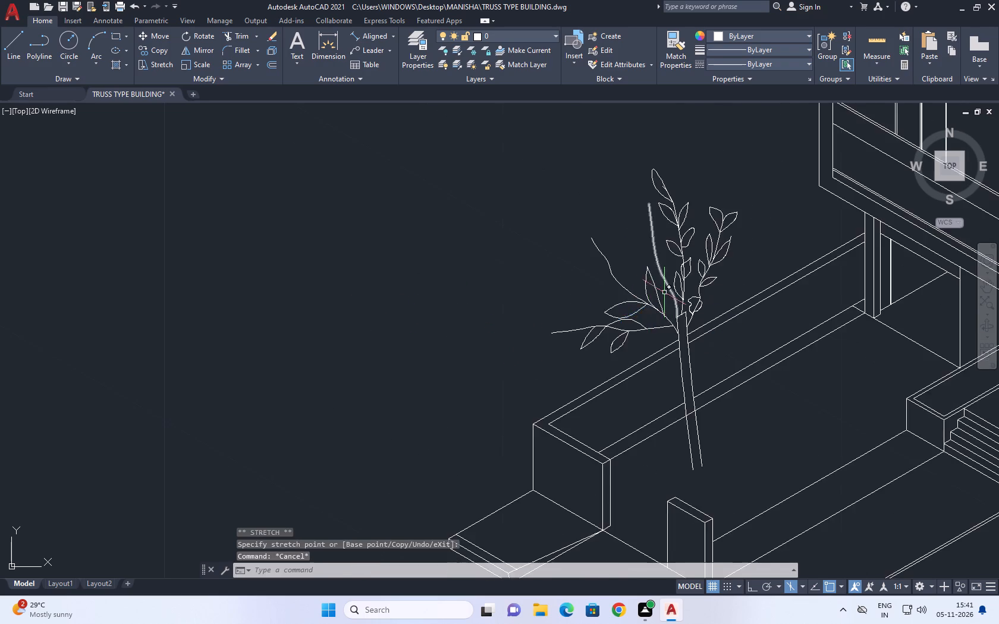
Reshape the tall pointed leaf above the curved left branch by lowering its tip and pulling its upper edge points inward.
{"action": "scroll", "coordinate": [650, 287], "scroll_direction": "up", "scroll_amount": 3}
{"action": "left_click", "coordinate": [670, 281]}
{"action": "left_click", "coordinate": [605, 267]}
{"action": "left_click", "coordinate": [632, 205]}
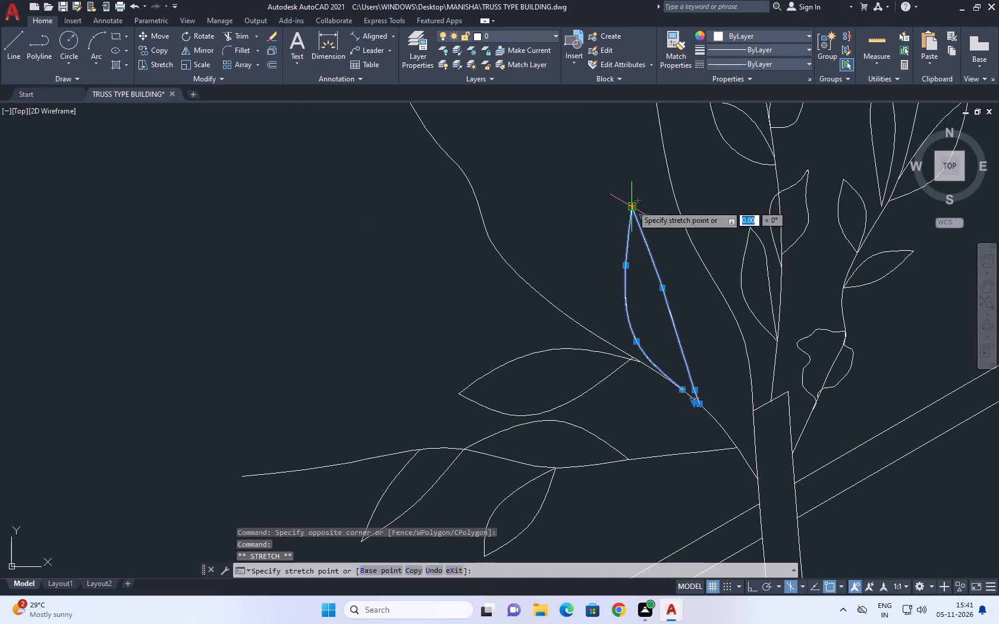
{"action": "left_click", "coordinate": [655, 281]}
{"action": "scroll", "coordinate": [654, 289], "scroll_direction": "up", "scroll_amount": 2}
{"action": "left_click", "coordinate": [667, 263]}
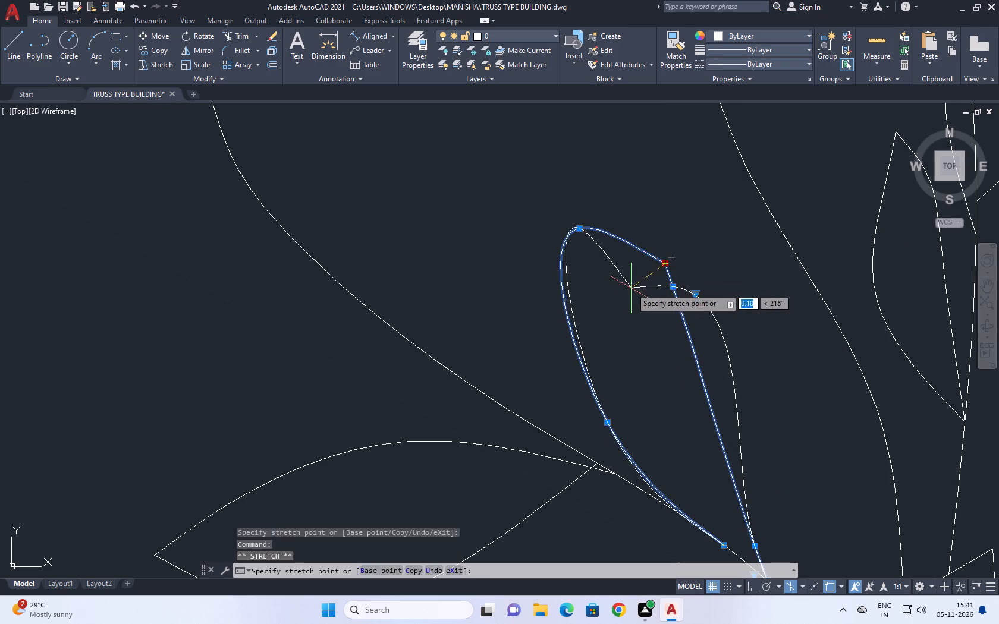
{"action": "left_click", "coordinate": [631, 288]}
{"action": "scroll", "coordinate": [666, 276], "scroll_direction": "down", "scroll_amount": 2}
{"action": "key", "text": "Escape"}
{"action": "scroll", "coordinate": [677, 291], "scroll_direction": "down", "scroll_amount": 3}
{"action": "middle_click_drag", "start_coordinate": [657, 273], "coordinate": [670, 308]}
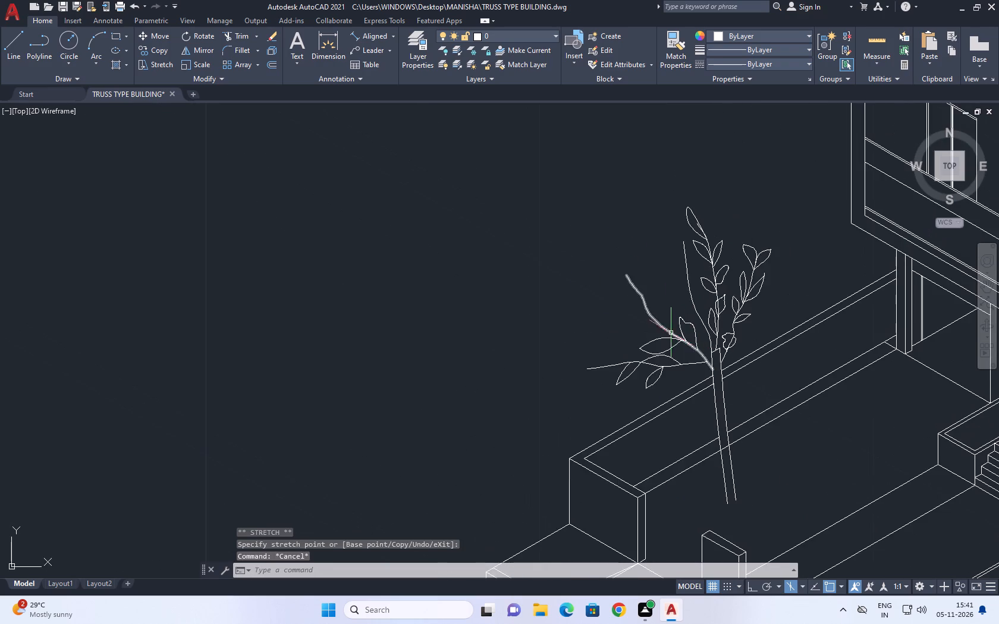
Draw a pointed leaf with two splines on the upper side of the curved left branch, beyond the reshaped tall leaf.
{"action": "scroll", "coordinate": [681, 337], "scroll_direction": "up", "scroll_amount": 2}
{"action": "scroll", "coordinate": [700, 292], "scroll_direction": "up", "scroll_amount": 2}
{"action": "middle_click_drag", "start_coordinate": [670, 314], "coordinate": [691, 375]}
{"action": "key", "text": "s"}
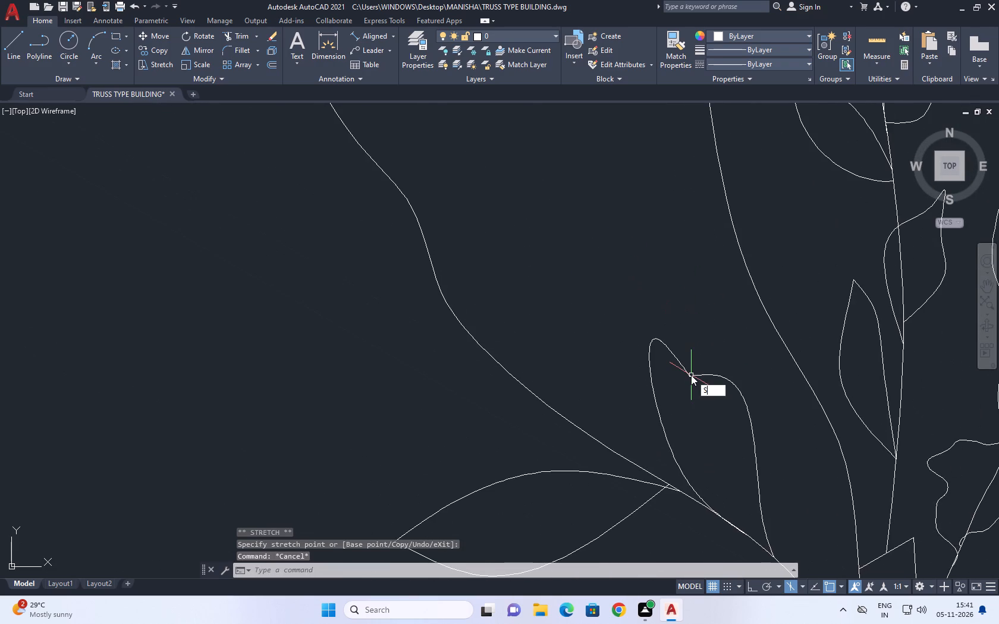
{"action": "key", "text": "p"}
{"action": "key", "text": "l"}
{"action": "key", "text": "space"}
{"action": "left_click", "coordinate": [530, 395]}
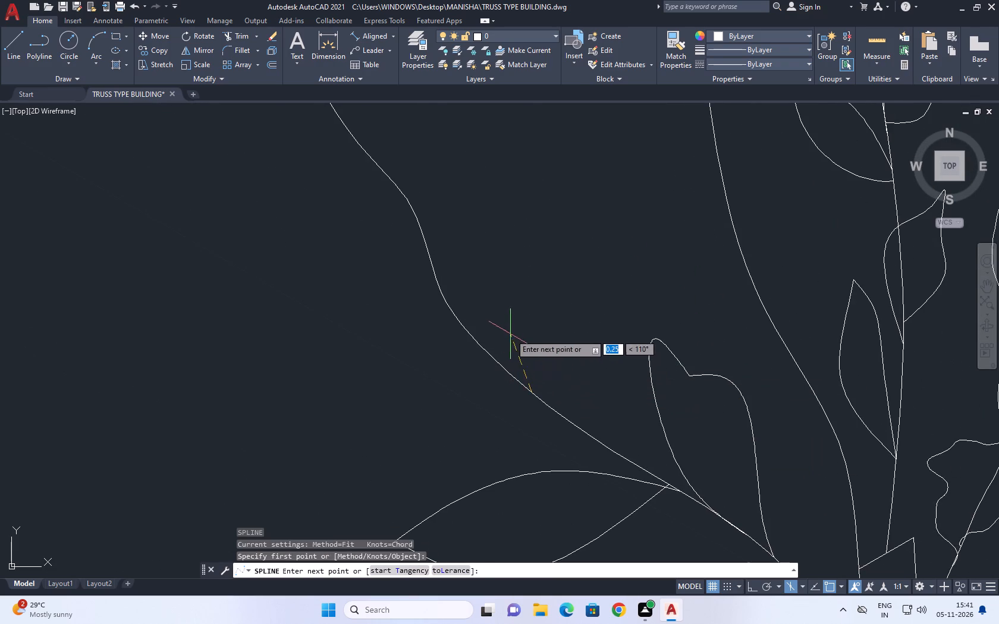
{"action": "left_click", "coordinate": [510, 334]}
{"action": "left_click", "coordinate": [548, 267]}
{"action": "left_click", "coordinate": [556, 235]}
{"action": "key", "text": "space"}
{"action": "key", "text": "space"}
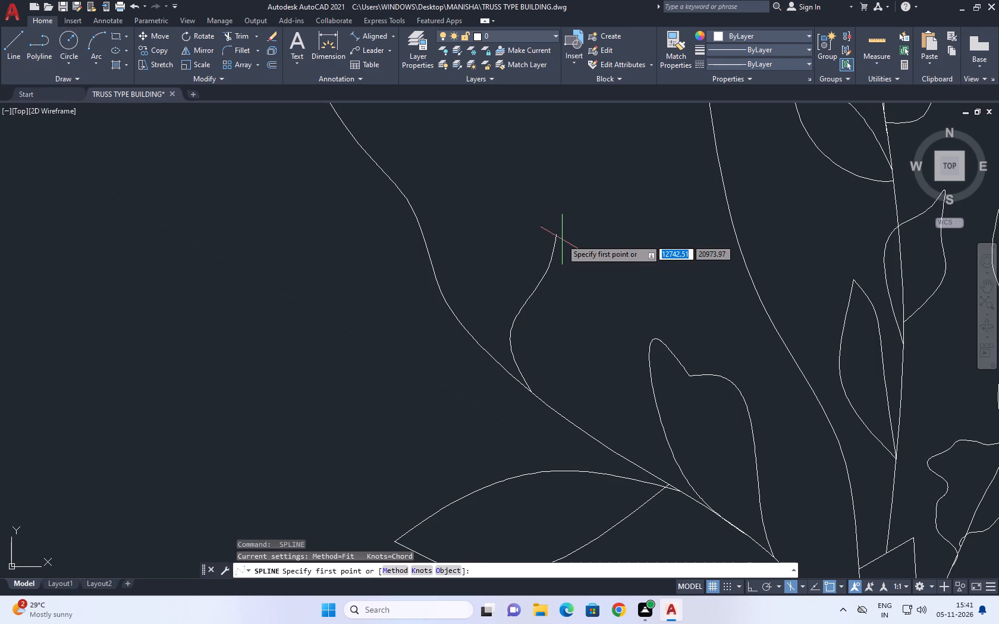
{"action": "left_click", "coordinate": [559, 235]}
{"action": "left_click", "coordinate": [590, 262]}
{"action": "left_click", "coordinate": [582, 327]}
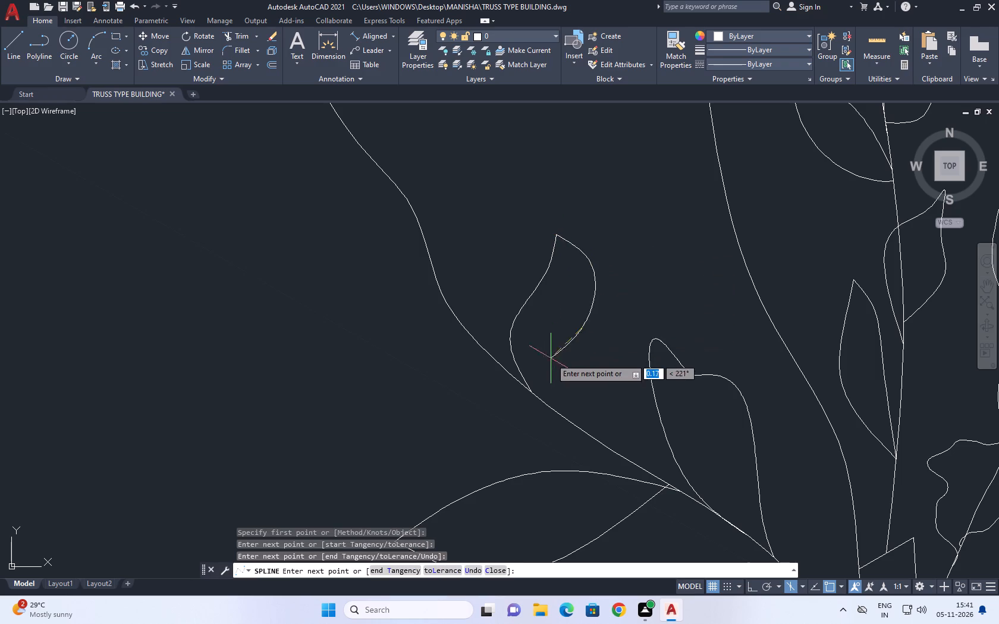
{"action": "left_click", "coordinate": [529, 398]}
{"action": "key", "text": "space"}
Draw a tall pointed leaf as a single looping spline farther up the curved left branch, on its inner side facing the trunk.
{"action": "scroll", "coordinate": [568, 368], "scroll_direction": "down", "scroll_amount": 2}
{"action": "key", "text": "space"}
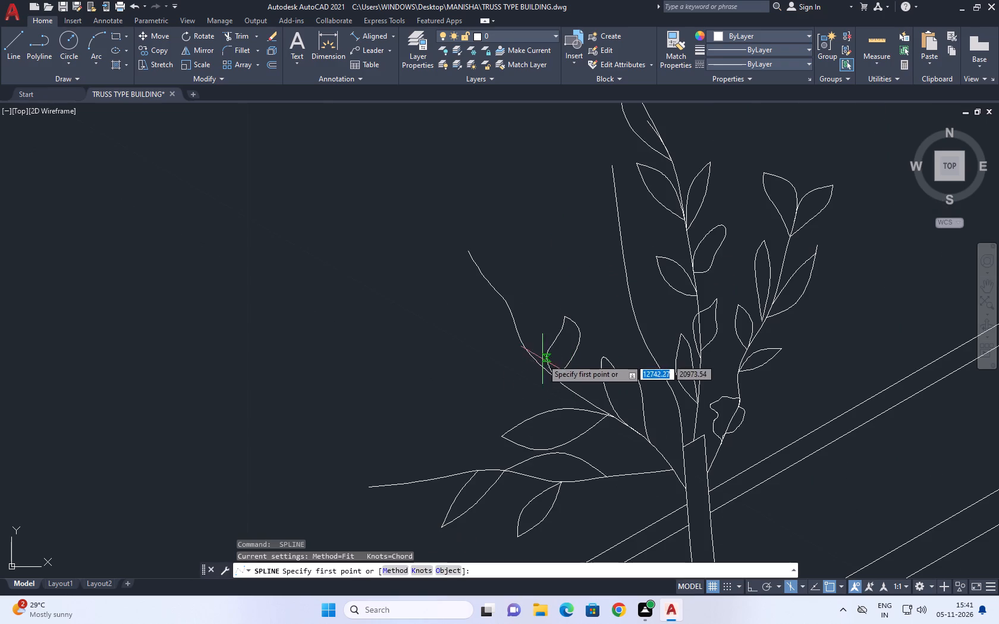
{"action": "left_click", "coordinate": [522, 339]}
{"action": "left_click", "coordinate": [519, 297]}
{"action": "left_click_drag", "start_coordinate": [537, 262], "coordinate": [542, 251]}
{"action": "left_click", "coordinate": [543, 247]}
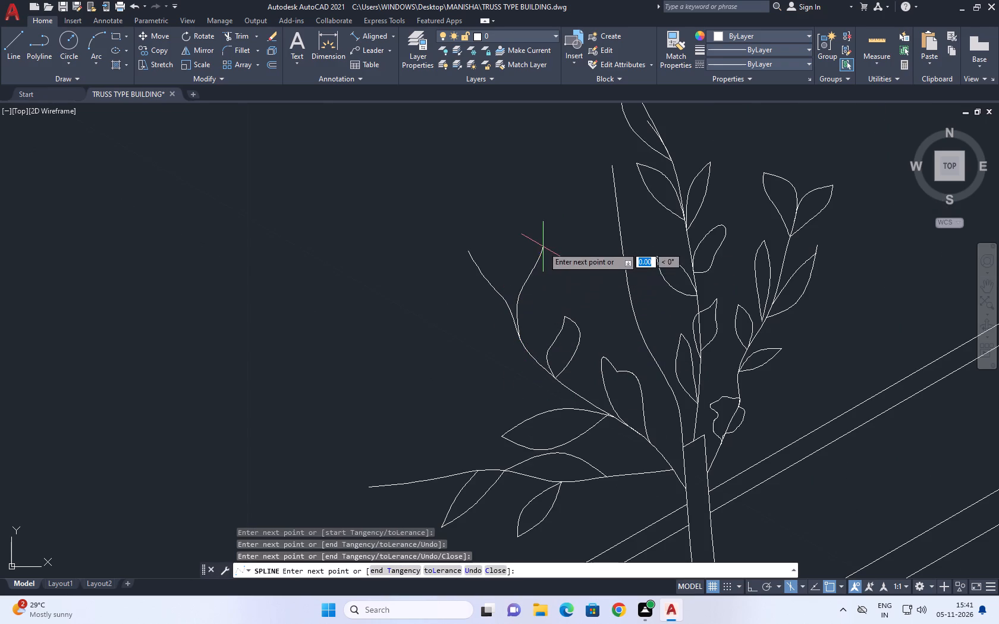
{"action": "left_click", "coordinate": [544, 266]}
{"action": "left_click", "coordinate": [545, 285]}
{"action": "left_click", "coordinate": [542, 305]}
{"action": "left_click_drag", "start_coordinate": [532, 330], "coordinate": [522, 345]}
{"action": "left_click", "coordinate": [519, 346]}
{"action": "key", "text": "space"}
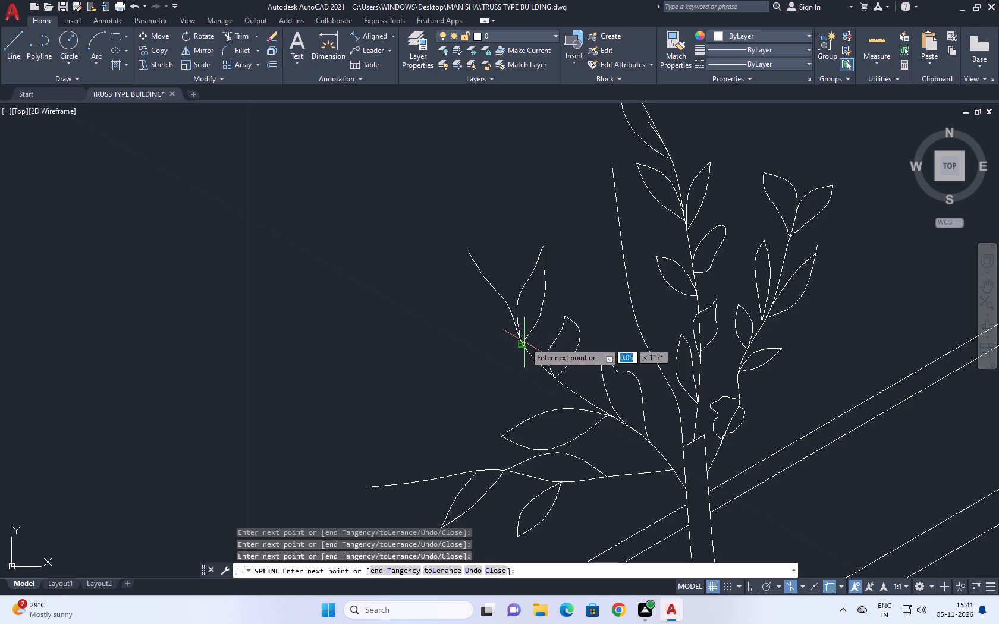
Draw a long wavy pointed leaf as a single looping spline on the outer side of the curved left branch, near its tip.
{"action": "key", "text": "space"}
{"action": "left_click", "coordinate": [510, 316]}
{"action": "left_click_drag", "start_coordinate": [480, 292], "coordinate": [470, 292]}
{"action": "left_click_drag", "start_coordinate": [435, 307], "coordinate": [429, 307]}
{"action": "left_click", "coordinate": [409, 300]}
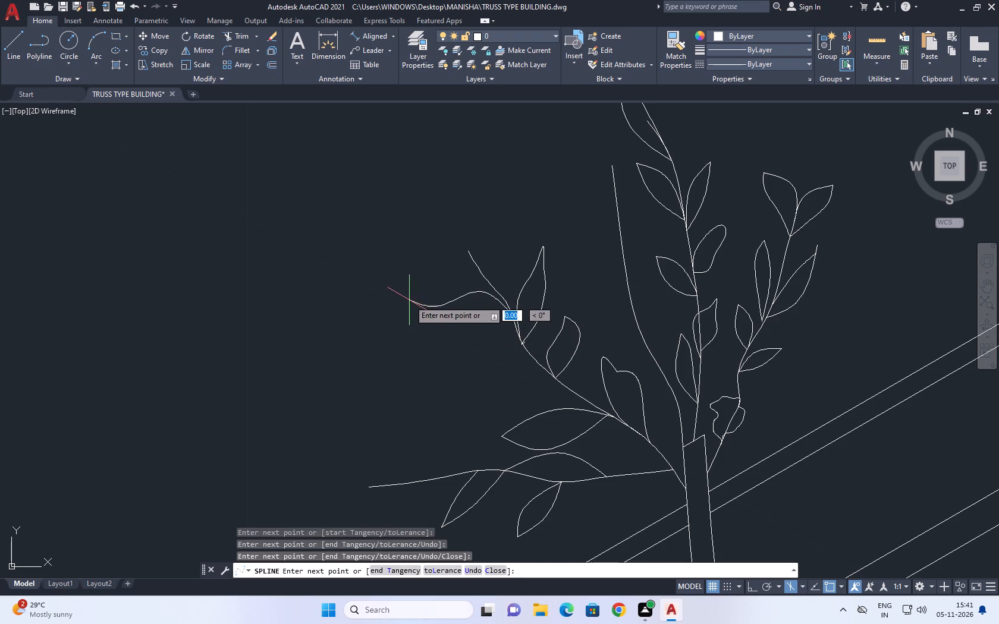
{"action": "left_click", "coordinate": [450, 329]}
{"action": "left_click_drag", "start_coordinate": [480, 338], "coordinate": [499, 341]}
{"action": "left_click", "coordinate": [517, 330]}
{"action": "key", "text": "space"}
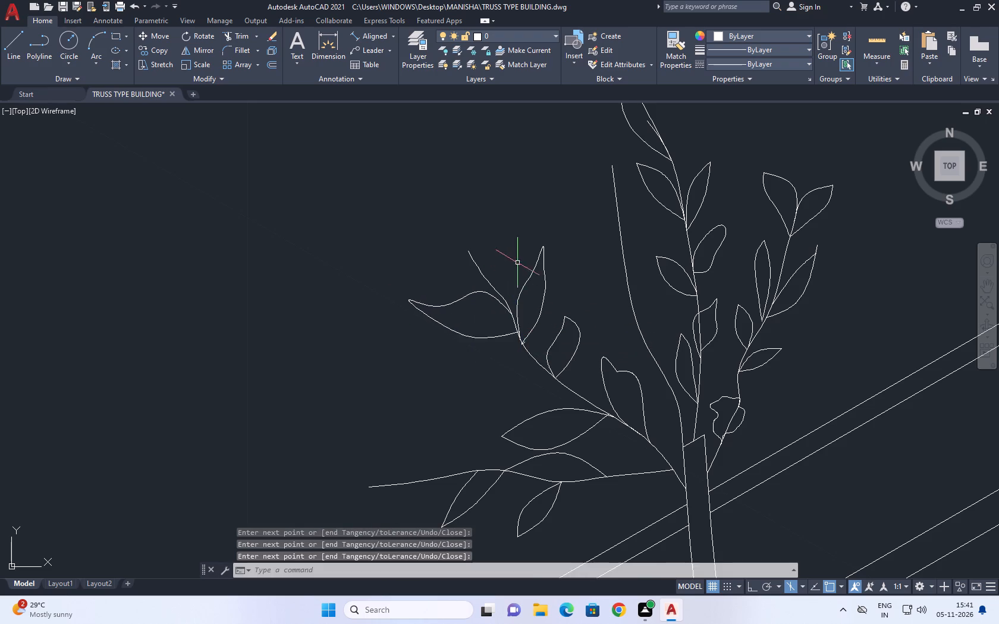
Draw an upright pointed leaf as a single looping spline around the tip of the curved left branch.
{"action": "middle_click_drag", "start_coordinate": [523, 272], "coordinate": [542, 380]}
{"action": "key", "text": "space"}
{"action": "left_click_drag", "start_coordinate": [502, 385], "coordinate": [501, 377]}
{"action": "left_click", "coordinate": [479, 348]}
{"action": "left_click", "coordinate": [498, 317]}
{"action": "left_click", "coordinate": [504, 291]}
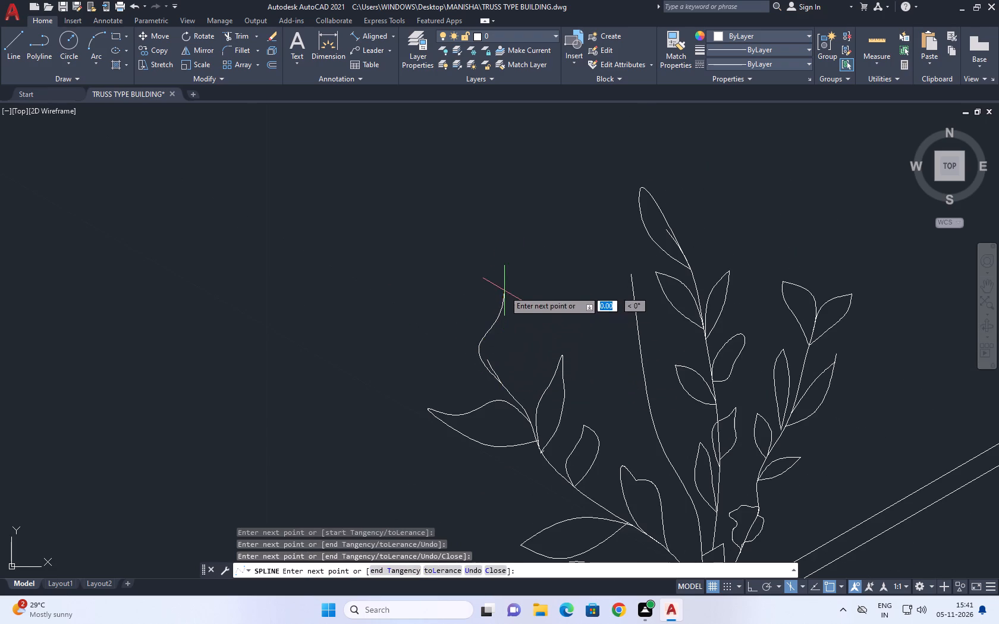
{"action": "left_click_drag", "start_coordinate": [507, 310], "coordinate": [509, 317]}
{"action": "left_click", "coordinate": [514, 327]}
{"action": "left_click_drag", "start_coordinate": [514, 338], "coordinate": [517, 343]}
{"action": "left_click_drag", "start_coordinate": [511, 367], "coordinate": [510, 372]}
{"action": "left_click", "coordinate": [494, 393]}
{"action": "key", "text": "space"}
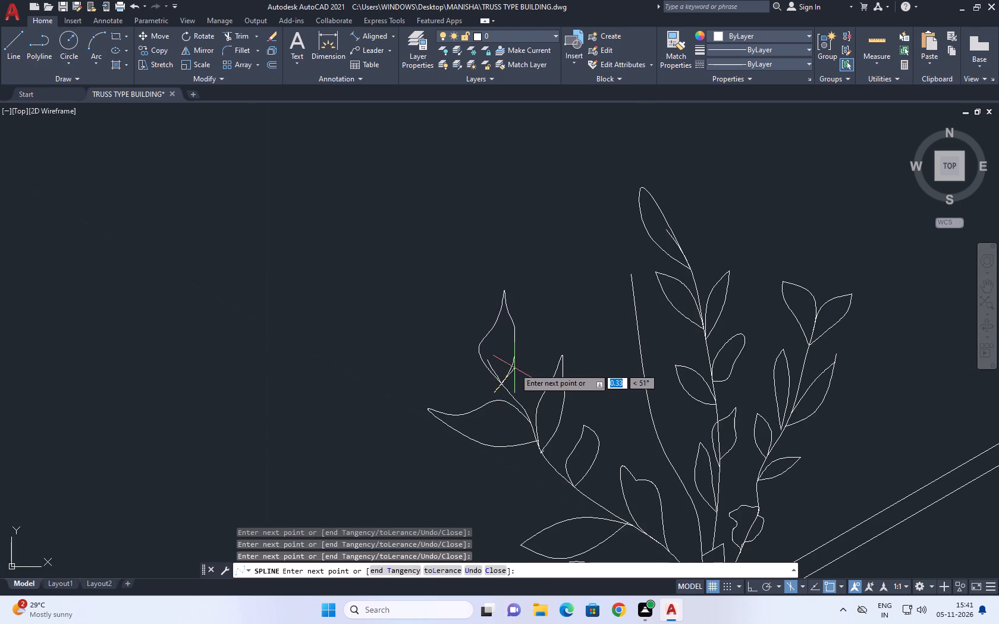
Draw a slender leaf as a single looping spline on the inner side of the upright branch between the curved left branch and central branch.
{"action": "key", "text": "space"}
{"action": "left_click", "coordinate": [651, 418]}
{"action": "left_click_drag", "start_coordinate": [651, 387], "coordinate": [656, 381]}
{"action": "left_click", "coordinate": [668, 354]}
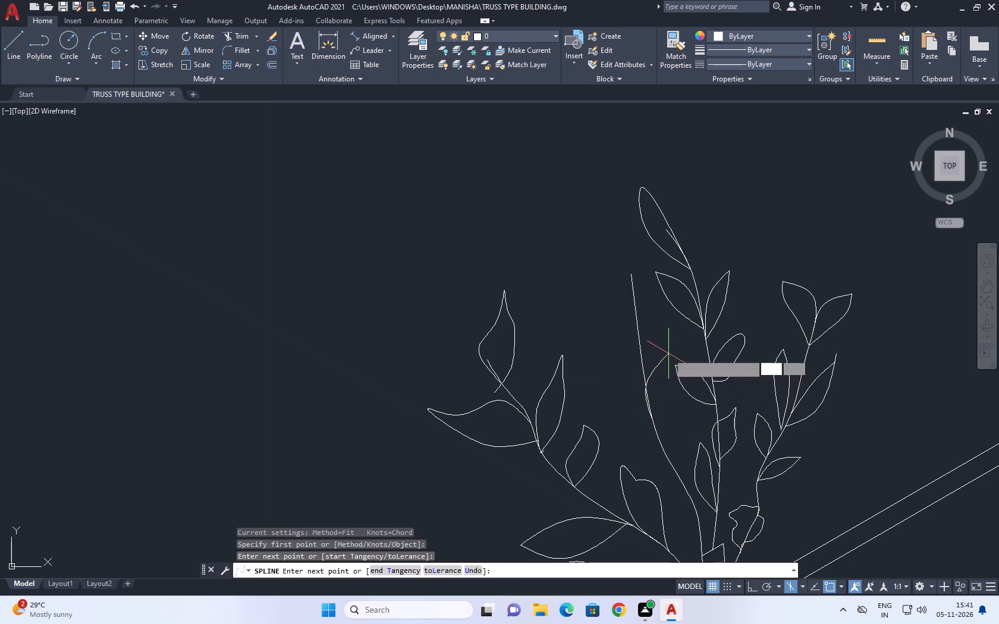
{"action": "left_click", "coordinate": [668, 361]}
{"action": "left_click_drag", "start_coordinate": [666, 381], "coordinate": [666, 386]}
{"action": "left_click_drag", "start_coordinate": [659, 416], "coordinate": [658, 423]}
{"action": "left_click", "coordinate": [648, 420]}
{"action": "key", "text": "space"}
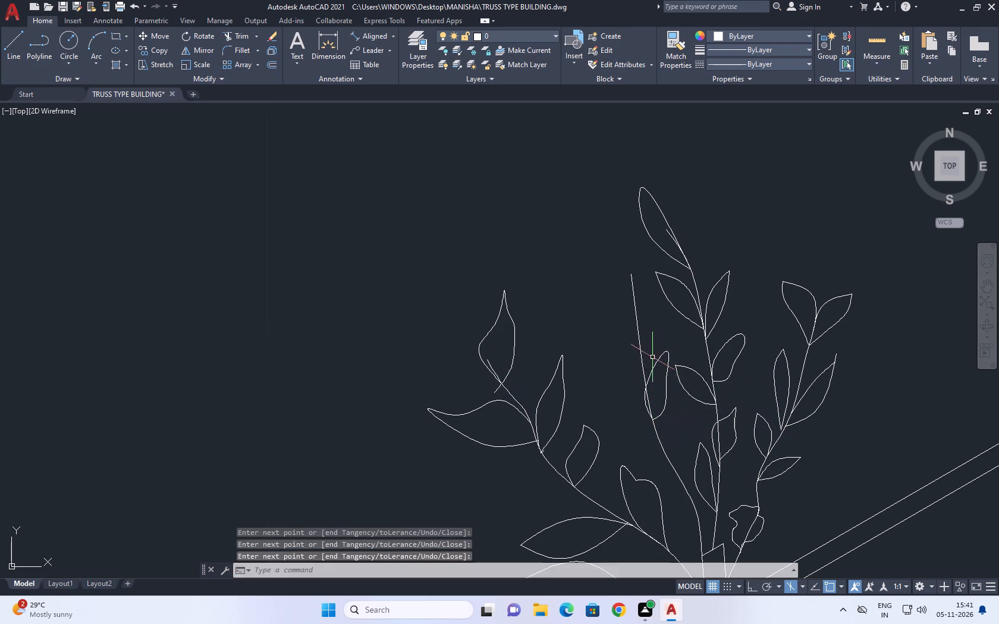
Draw a pointed leaf as a single looping spline on the outer side of that upright branch, above the slender leaf.
{"action": "key", "text": "space"}
{"action": "left_click", "coordinate": [637, 354]}
{"action": "left_click_drag", "start_coordinate": [607, 311], "coordinate": [597, 308]}
{"action": "left_click", "coordinate": [588, 296]}
{"action": "left_click_drag", "start_coordinate": [595, 331], "coordinate": [596, 344]}
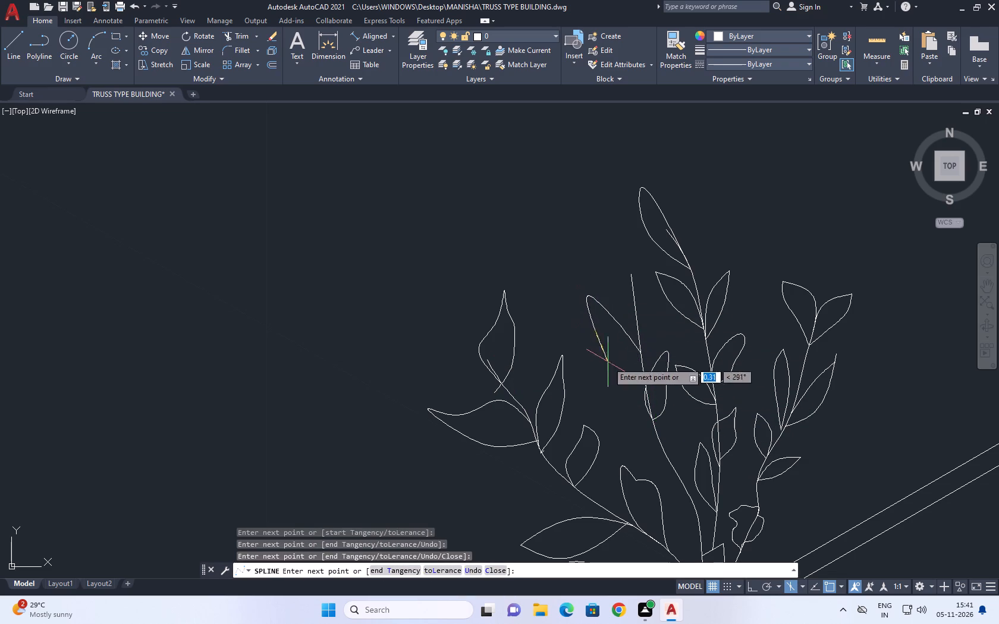
{"action": "left_click_drag", "start_coordinate": [611, 367], "coordinate": [621, 370]}
{"action": "left_click_drag", "start_coordinate": [628, 366], "coordinate": [637, 359]}
{"action": "left_click", "coordinate": [644, 353]}
{"action": "key", "text": "space"}
Draw a pointed leaf as a looping spline on the upper side of the lowest, nearly horizontal left branch, close to its tip.
{"action": "scroll", "coordinate": [639, 302], "scroll_direction": "down", "scroll_amount": 2}
{"action": "middle_click_drag", "start_coordinate": [656, 369], "coordinate": [643, 342]}
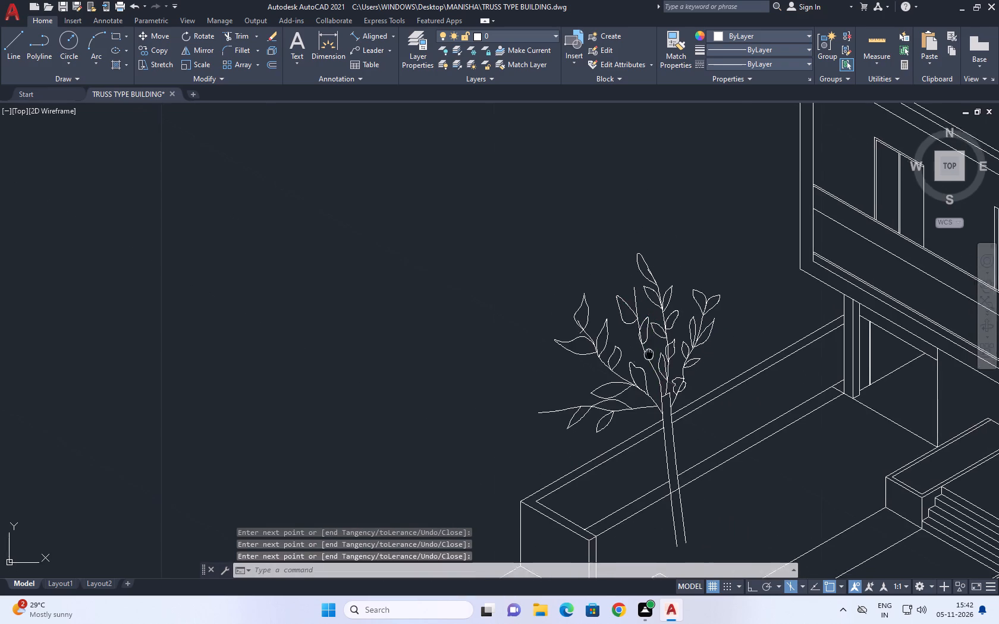
{"action": "middle_click_drag", "start_coordinate": [643, 342], "coordinate": [603, 240]}
{"action": "middle_click_drag", "start_coordinate": [623, 350], "coordinate": [624, 370]}
{"action": "key", "text": "space"}
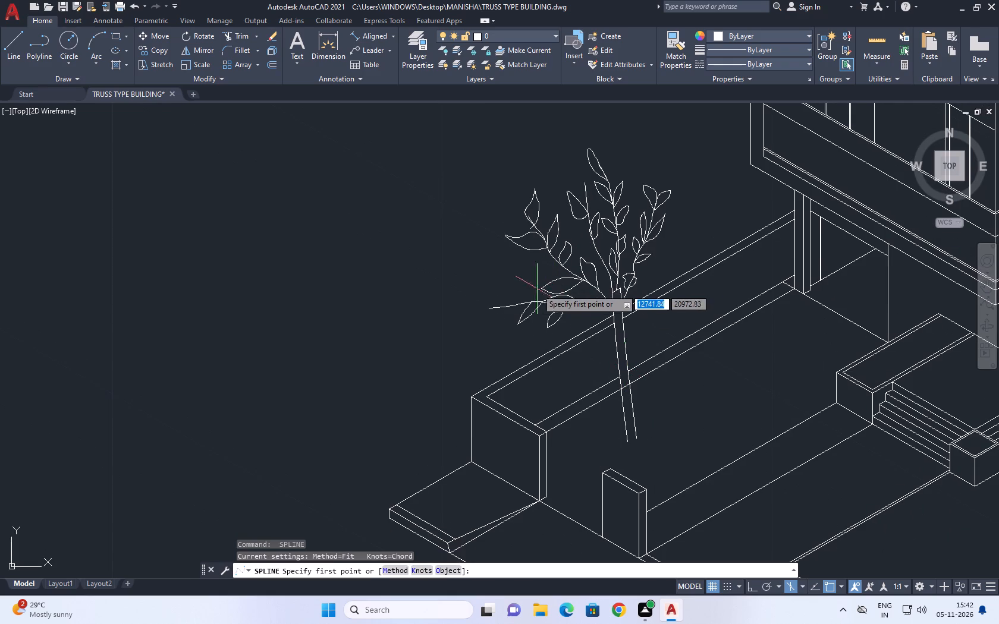
{"action": "scroll", "coordinate": [519, 300], "scroll_direction": "up", "scroll_amount": 2}
{"action": "left_click", "coordinate": [528, 313]}
{"action": "left_click_drag", "start_coordinate": [507, 292], "coordinate": [501, 290]}
{"action": "left_click_drag", "start_coordinate": [485, 281], "coordinate": [470, 279]}
{"action": "left_click", "coordinate": [453, 264]}
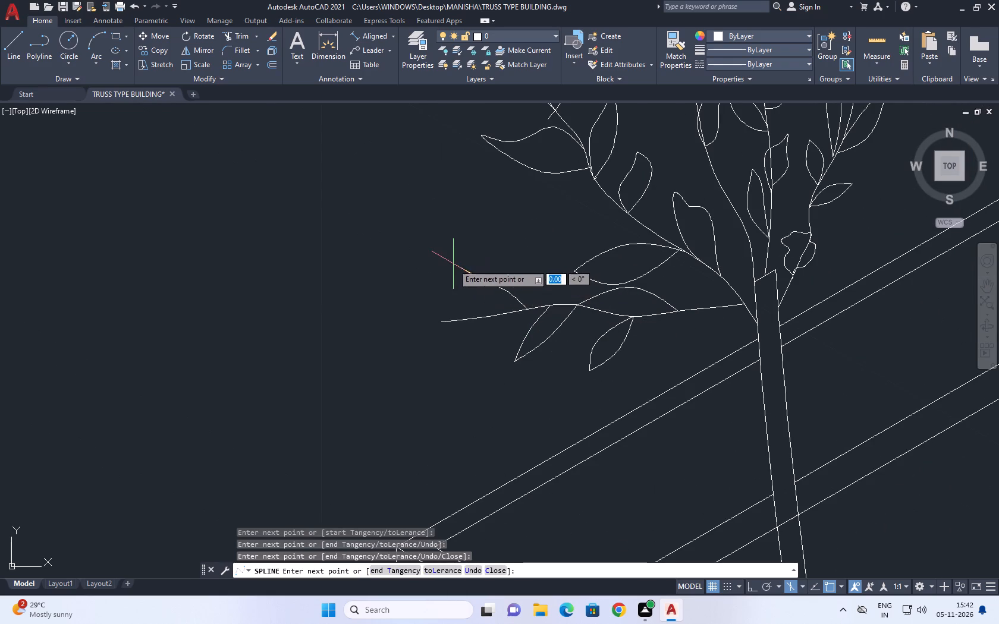
{"action": "left_click", "coordinate": [461, 294]}
{"action": "left_click_drag", "start_coordinate": [507, 310], "coordinate": [513, 307]}
{"action": "left_click", "coordinate": [527, 303]}
{"action": "key", "text": "space"}
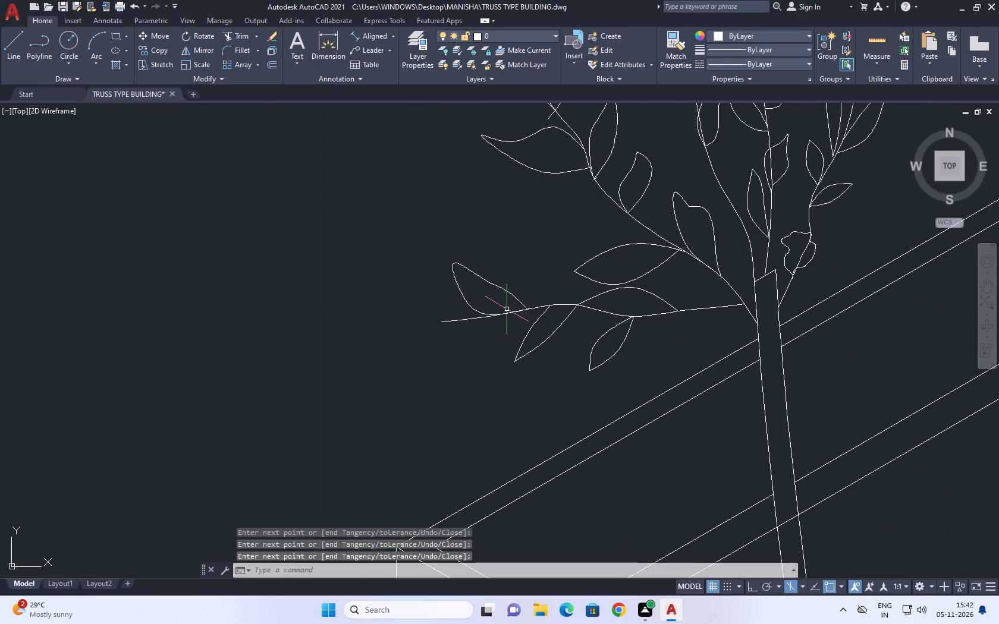
Copy the right-hand branch with all its leaves from its base at the trunk to a lower position on the trunk's right side.
{"action": "scroll", "coordinate": [549, 310], "scroll_direction": "down", "scroll_amount": 2}
{"action": "scroll", "coordinate": [677, 253], "scroll_direction": "up", "scroll_amount": 1}
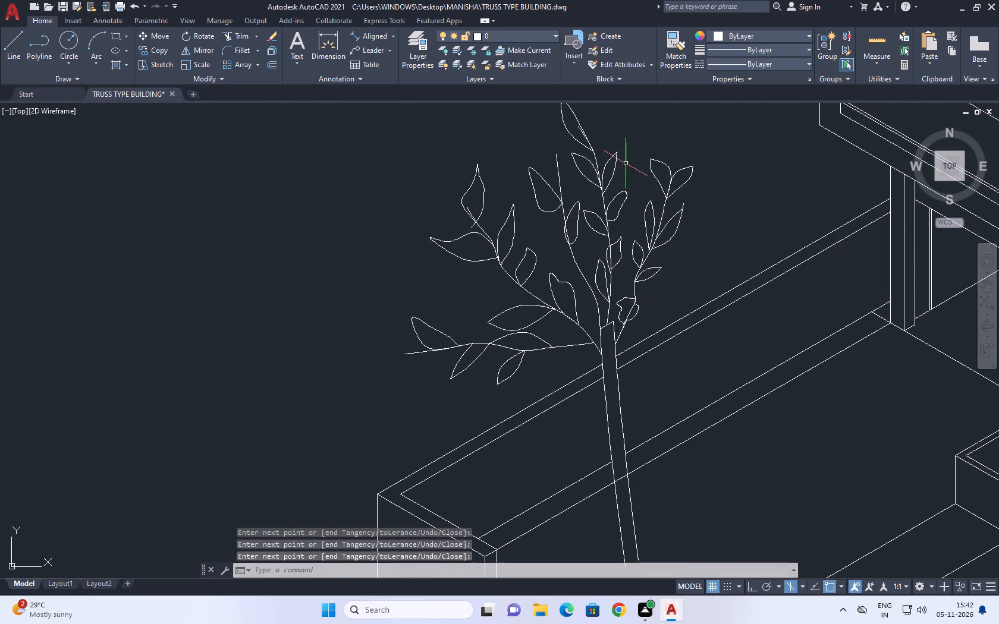
{"action": "left_click", "coordinate": [626, 162]}
{"action": "left_click", "coordinate": [683, 342]}
{"action": "scroll", "coordinate": [626, 316], "scroll_direction": "up", "scroll_amount": 2}
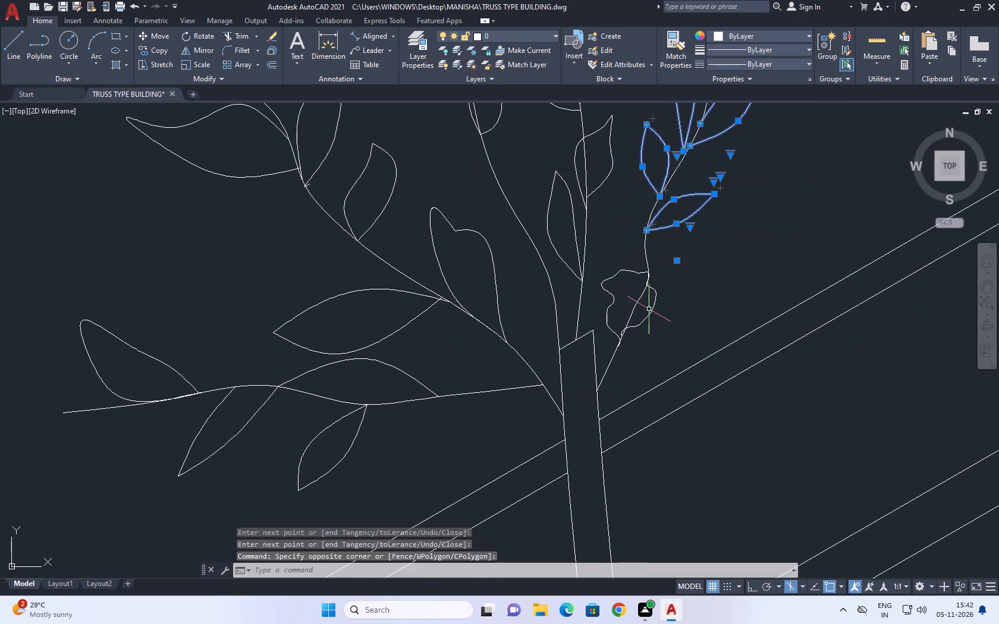
{"action": "left_click", "coordinate": [651, 319]}
{"action": "left_click", "coordinate": [610, 276]}
{"action": "scroll", "coordinate": [676, 264], "scroll_direction": "down", "scroll_amount": 3}
{"action": "scroll", "coordinate": [688, 174], "scroll_direction": "up", "scroll_amount": 2}
{"action": "left_click", "coordinate": [724, 196]}
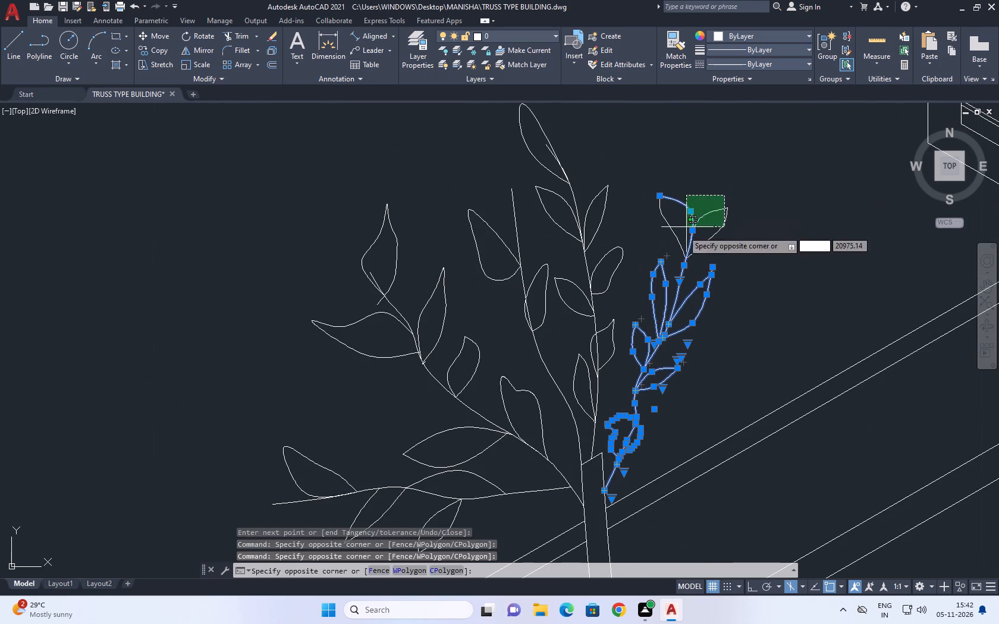
{"action": "left_click", "coordinate": [670, 244]}
{"action": "middle_click_drag", "start_coordinate": [744, 267], "coordinate": [706, 210]}
{"action": "key", "text": "c"}
{"action": "key", "text": "o"}
{"action": "key", "text": "space"}
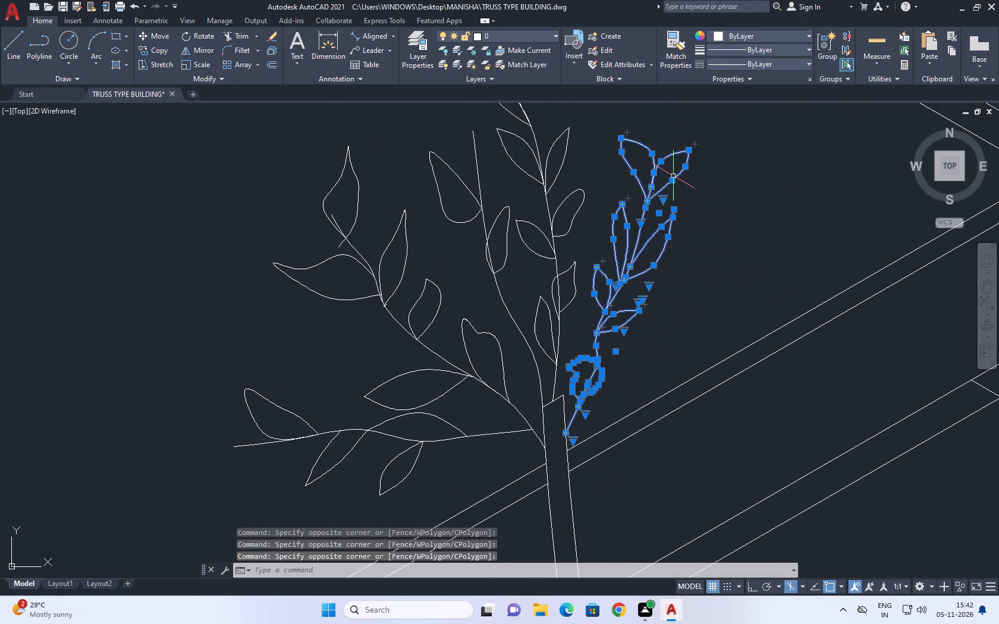
{"action": "middle_click_drag", "start_coordinate": [646, 316], "coordinate": [649, 250]}
{"action": "left_click", "coordinate": [568, 365]}
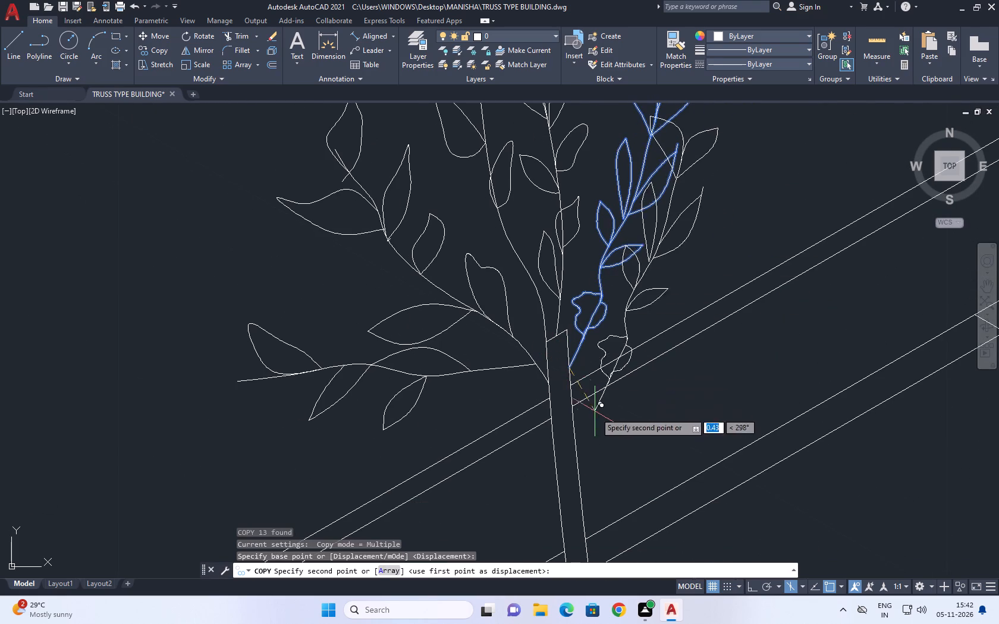
{"action": "left_click_drag", "start_coordinate": [586, 441], "coordinate": [596, 442]}
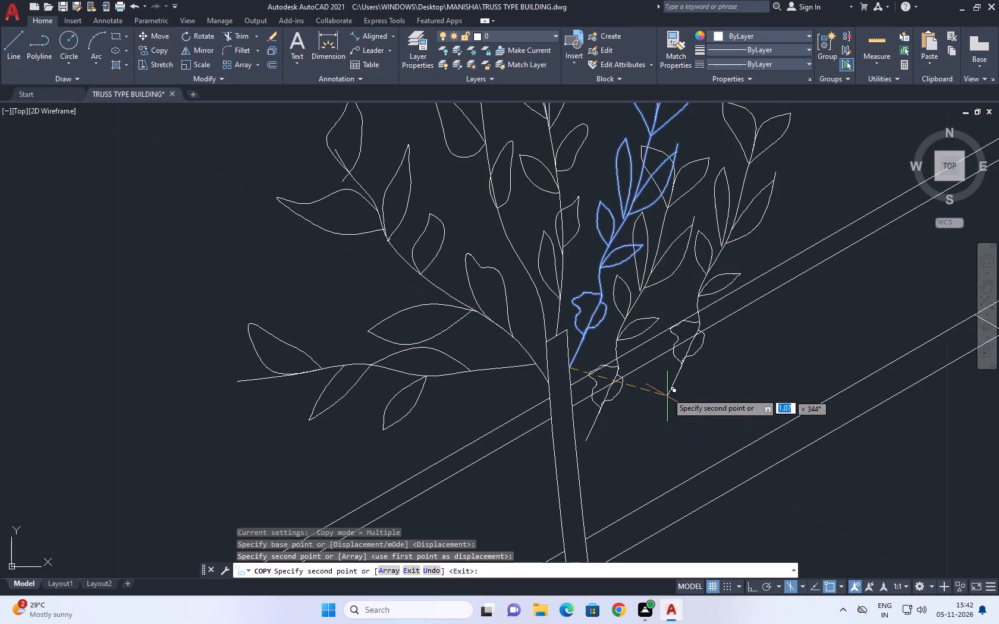
{"action": "key", "text": "Escape"}
Extend the lower end of the copied branch to meet the trunk's right edge.
{"action": "middle_click_drag", "start_coordinate": [623, 404], "coordinate": [646, 335]}
{"action": "type", "text": "EX"}
{"action": "key", "text": "space"}
{"action": "left_click", "coordinate": [609, 357]}
{"action": "left_click", "coordinate": [626, 374]}
{"action": "key", "text": "Escape"}
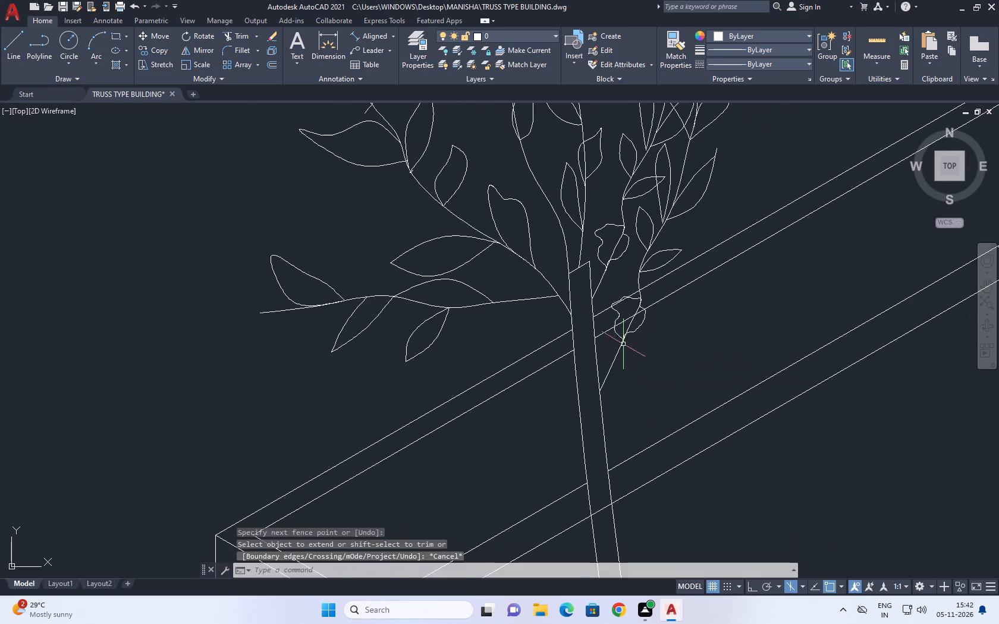
Trim the boundary wall lines running between the trunk and the copied branch and through its wavy lower leaf.
{"action": "scroll", "coordinate": [624, 330], "scroll_direction": "down", "scroll_amount": 1}
{"action": "middle_click_drag", "start_coordinate": [704, 201], "coordinate": [712, 228]}
{"action": "scroll", "coordinate": [656, 262], "scroll_direction": "up", "scroll_amount": 1}
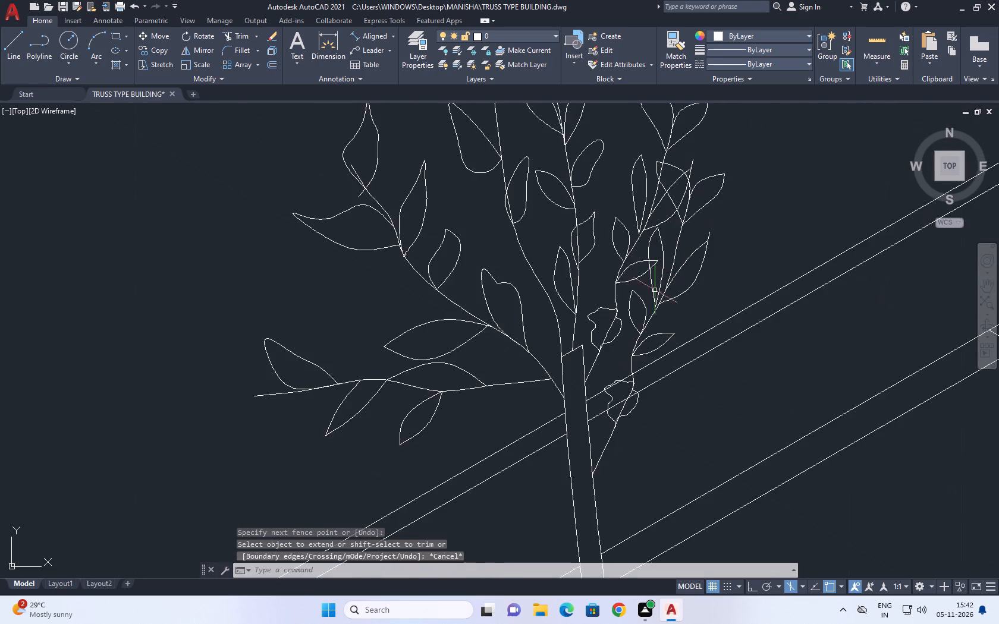
{"action": "middle_click_drag", "start_coordinate": [677, 346], "coordinate": [683, 261]}
{"action": "key", "text": "t"}
{"action": "key", "text": "r"}
{"action": "key", "text": "space"}
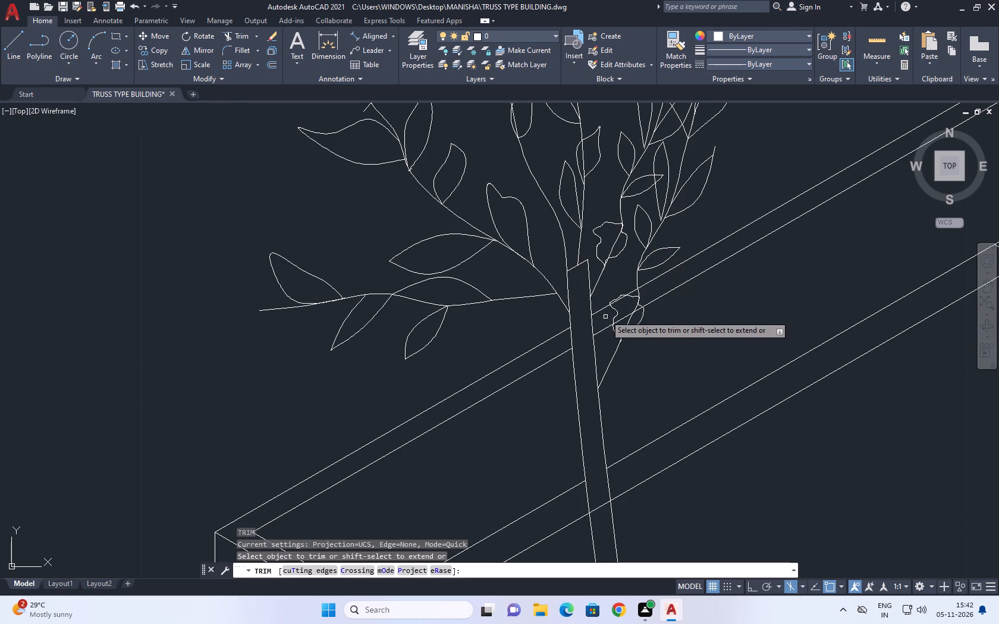
{"action": "left_click", "coordinate": [605, 304]}
{"action": "left_click", "coordinate": [607, 336]}
{"action": "scroll", "coordinate": [617, 310], "scroll_direction": "up", "scroll_amount": 1}
{"action": "left_click", "coordinate": [622, 322]}
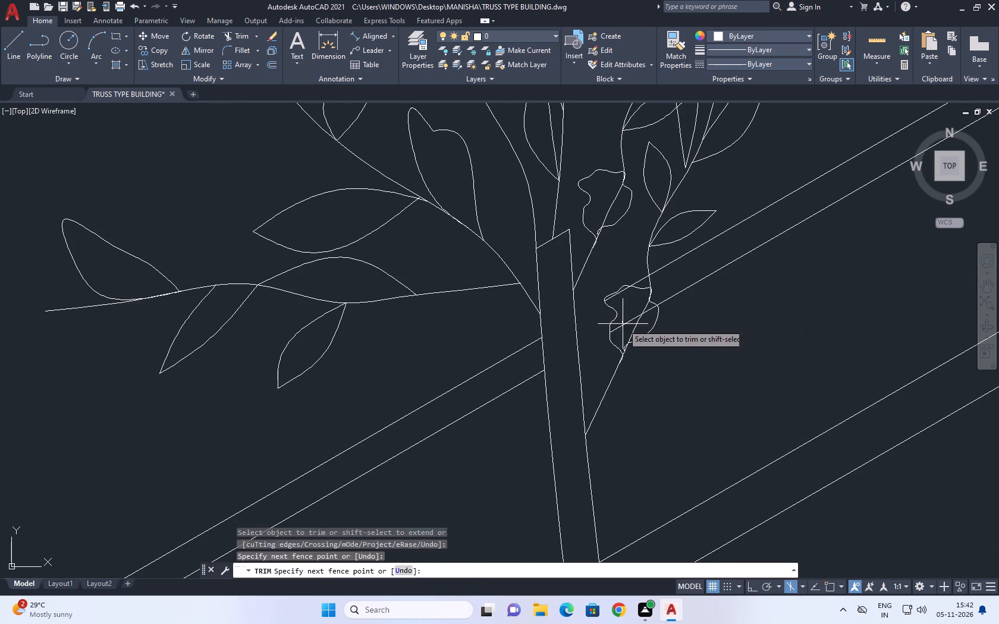
{"action": "left_click", "coordinate": [625, 332]}
{"action": "left_click", "coordinate": [621, 292]}
{"action": "left_click", "coordinate": [639, 280]}
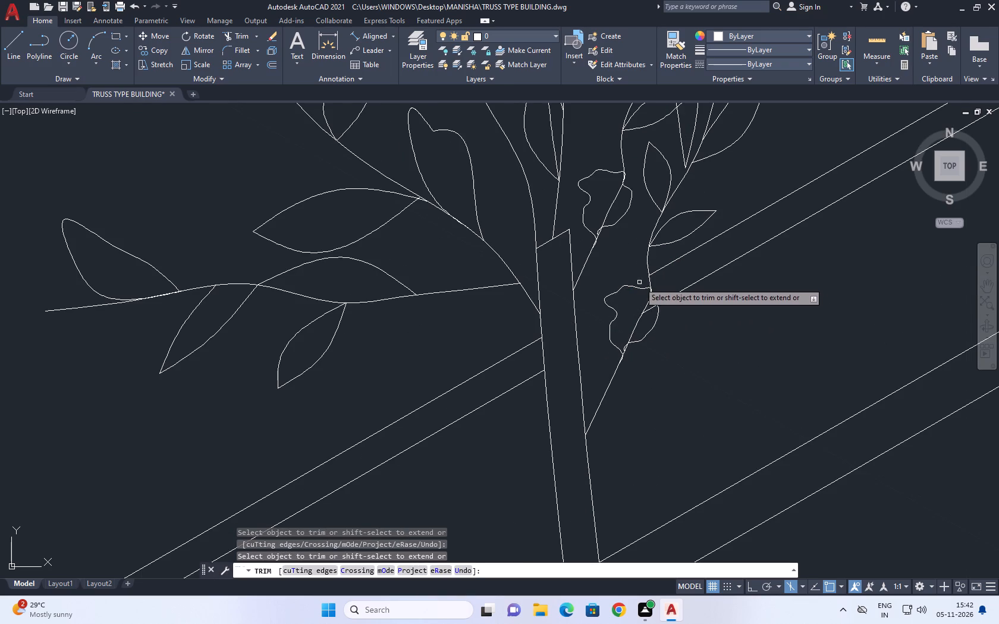
{"action": "left_click", "coordinate": [648, 311]}
{"action": "key", "text": "Escape"}
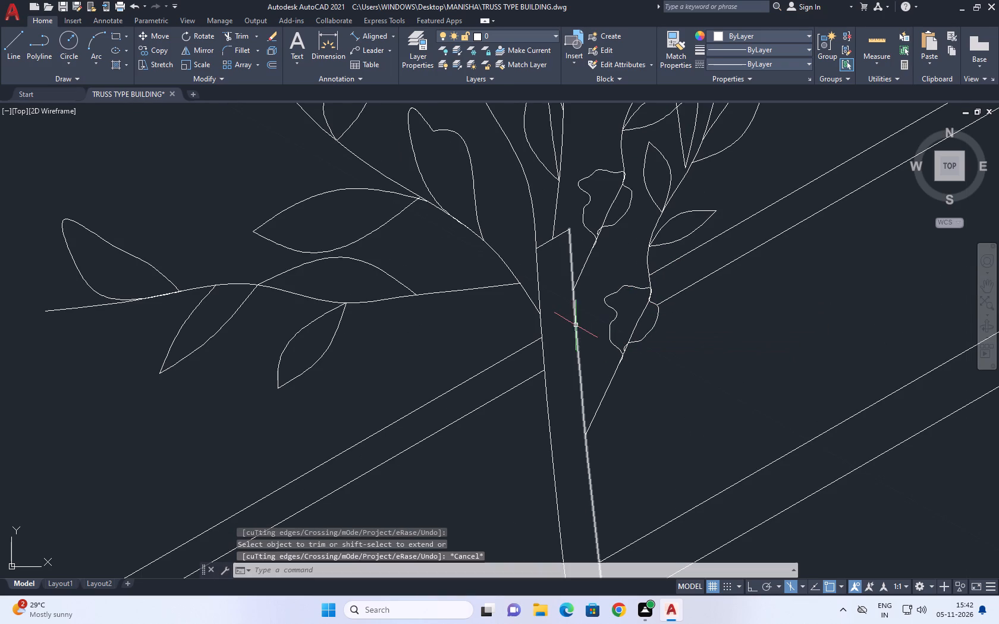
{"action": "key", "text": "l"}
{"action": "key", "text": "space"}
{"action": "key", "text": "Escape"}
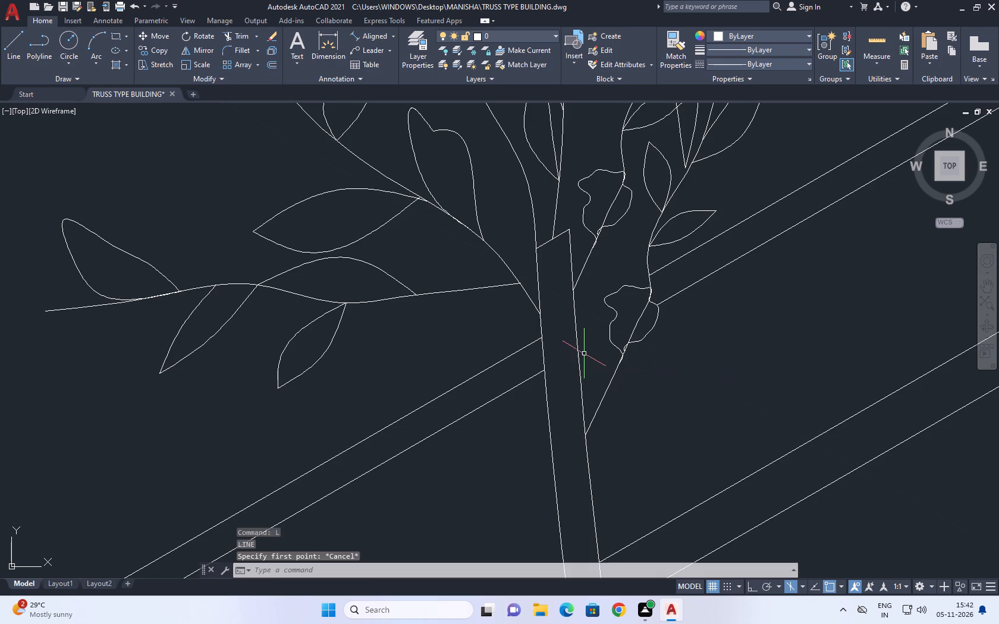
Draw a winding spline twig from the trunk's right edge up into the gap between the original and copied right branches.
{"action": "key", "text": "s"}
{"action": "key", "text": "p"}
{"action": "key", "text": "l"}
{"action": "key", "text": "space"}
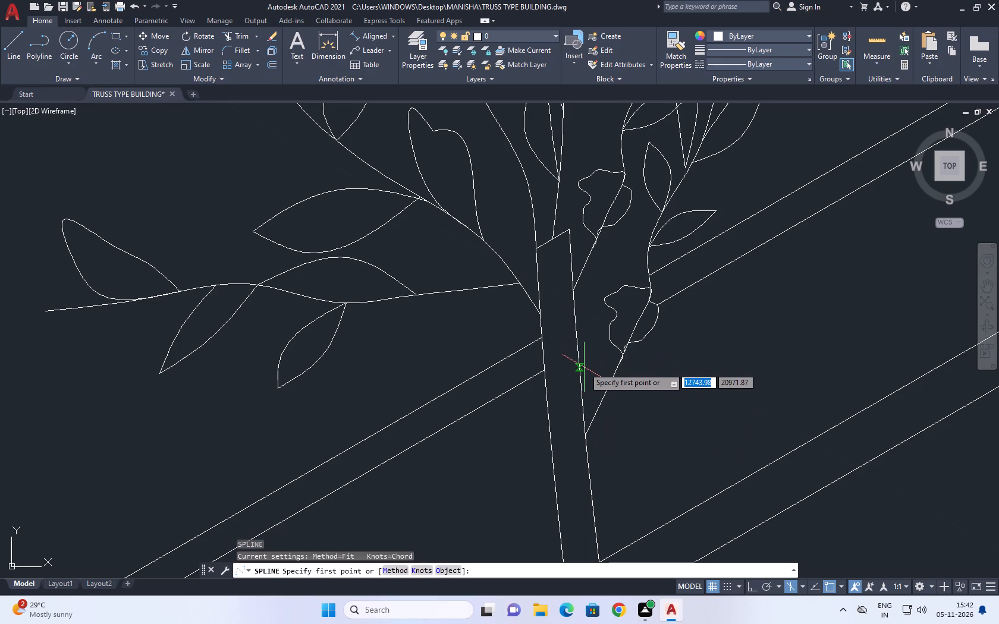
{"action": "left_click", "coordinate": [580, 373]}
{"action": "left_click", "coordinate": [603, 308]}
{"action": "left_click_drag", "start_coordinate": [602, 283], "coordinate": [609, 279]}
{"action": "left_click_drag", "start_coordinate": [630, 250], "coordinate": [632, 242]}
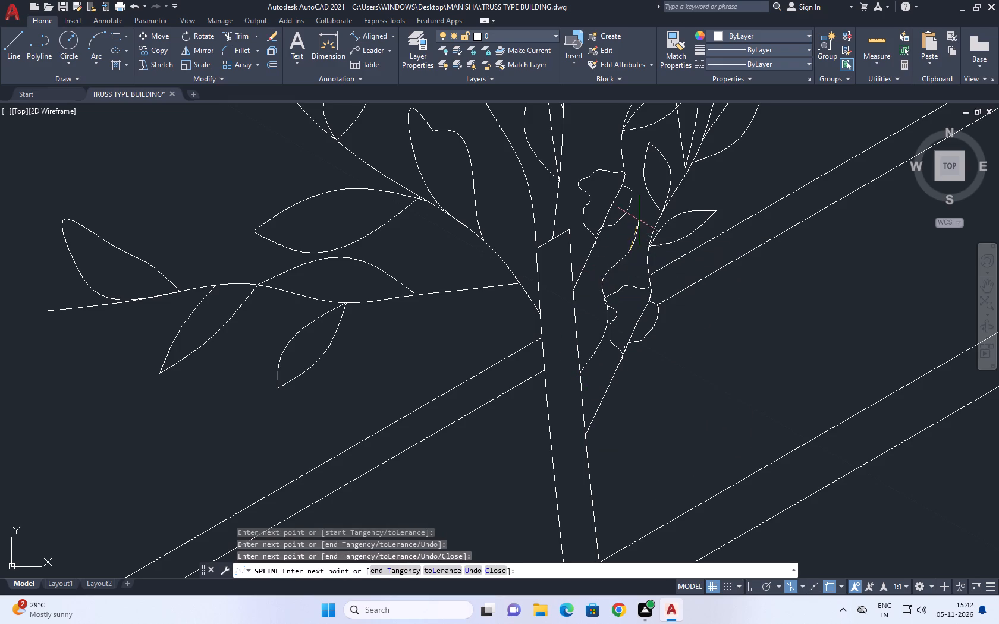
{"action": "left_click", "coordinate": [639, 220]}
{"action": "key", "text": "space"}
Draw a pointed leaf as a single looping spline low on the new twig, on the side facing the trunk.
{"action": "key", "text": "space"}
{"action": "scroll", "coordinate": [602, 341], "scroll_direction": "up", "scroll_amount": 2}
{"action": "left_click", "coordinate": [592, 351]}
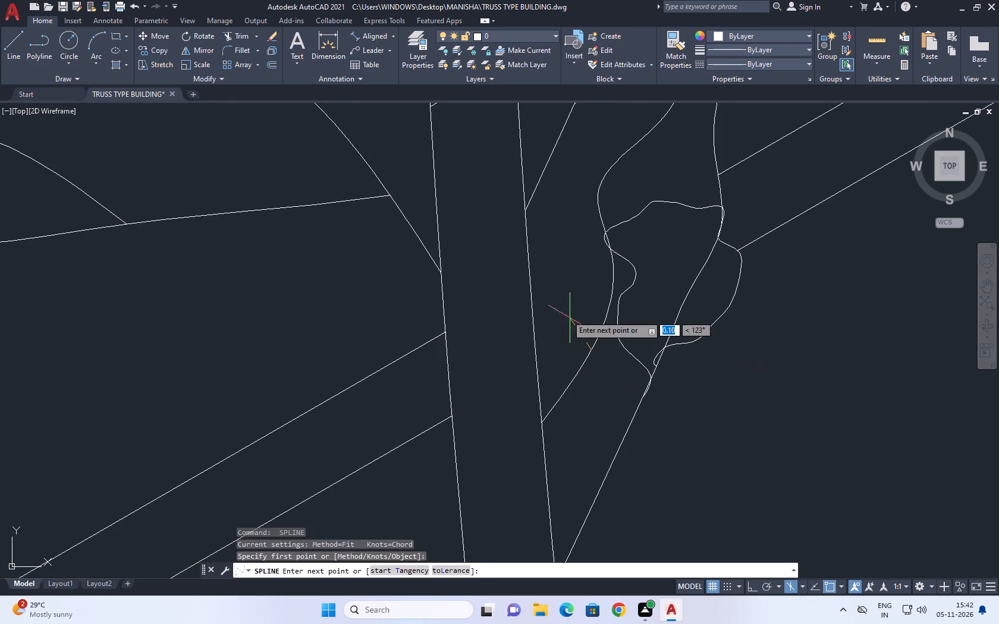
{"action": "left_click", "coordinate": [558, 297]}
{"action": "left_click_drag", "start_coordinate": [561, 254], "coordinate": [563, 248]}
{"action": "left_click", "coordinate": [561, 231]}
{"action": "left_click_drag", "start_coordinate": [570, 245], "coordinate": [575, 251]}
{"action": "left_click", "coordinate": [582, 272]}
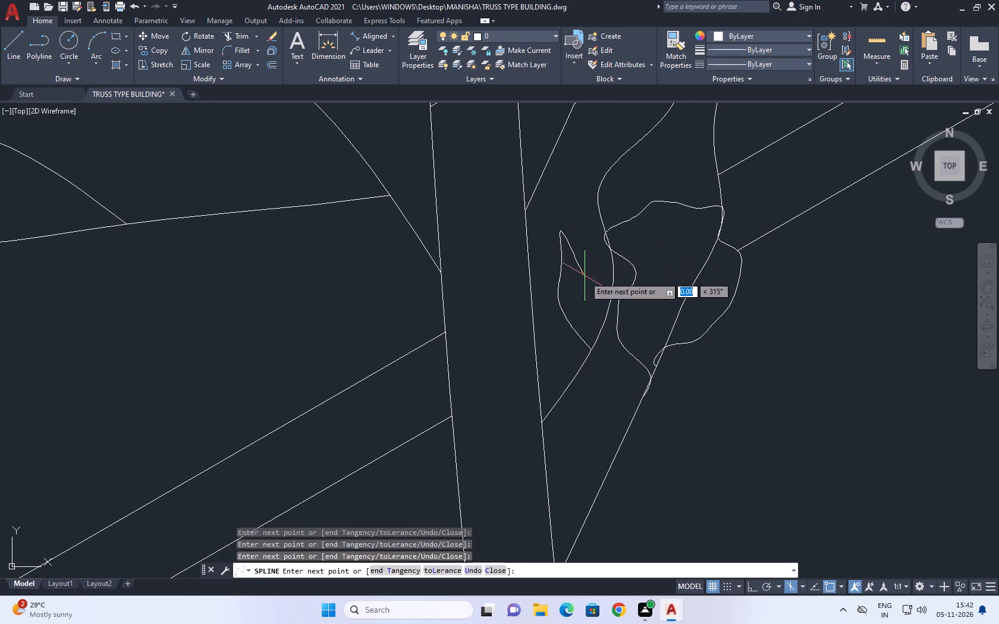
{"action": "left_click_drag", "start_coordinate": [615, 321], "coordinate": [615, 326]}
{"action": "left_click", "coordinate": [589, 348]}
{"action": "key", "text": "space"}
Draw a narrow upright leaf with two splines midway up the new twig, on the side facing the trunk.
{"action": "middle_click_drag", "start_coordinate": [608, 259], "coordinate": [609, 359]}
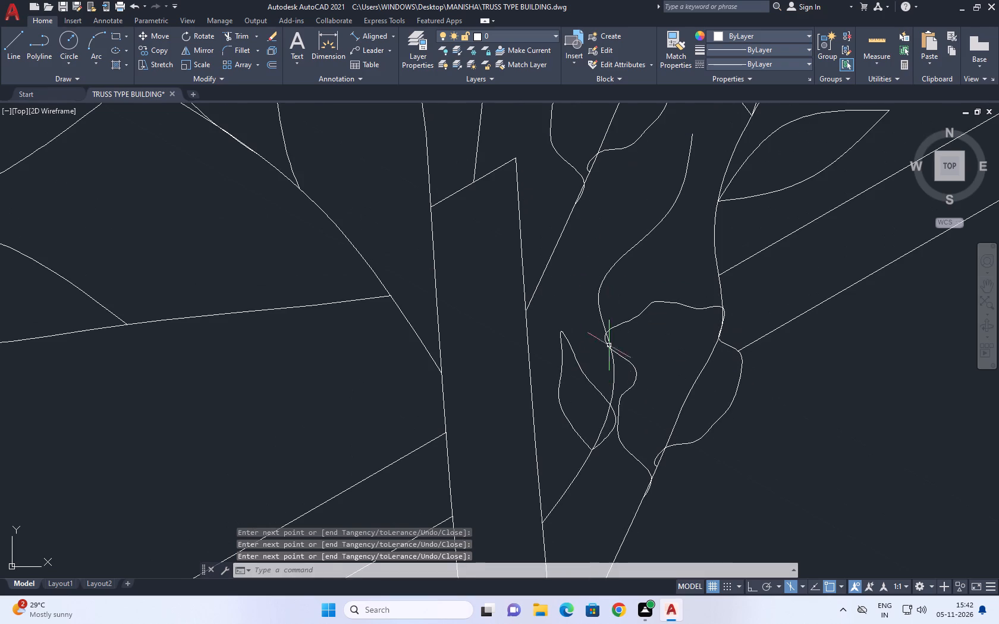
{"action": "key", "text": "space"}
{"action": "left_click", "coordinate": [601, 282]}
{"action": "left_click", "coordinate": [598, 234]}
{"action": "left_click", "coordinate": [615, 205]}
{"action": "left_click", "coordinate": [626, 187]}
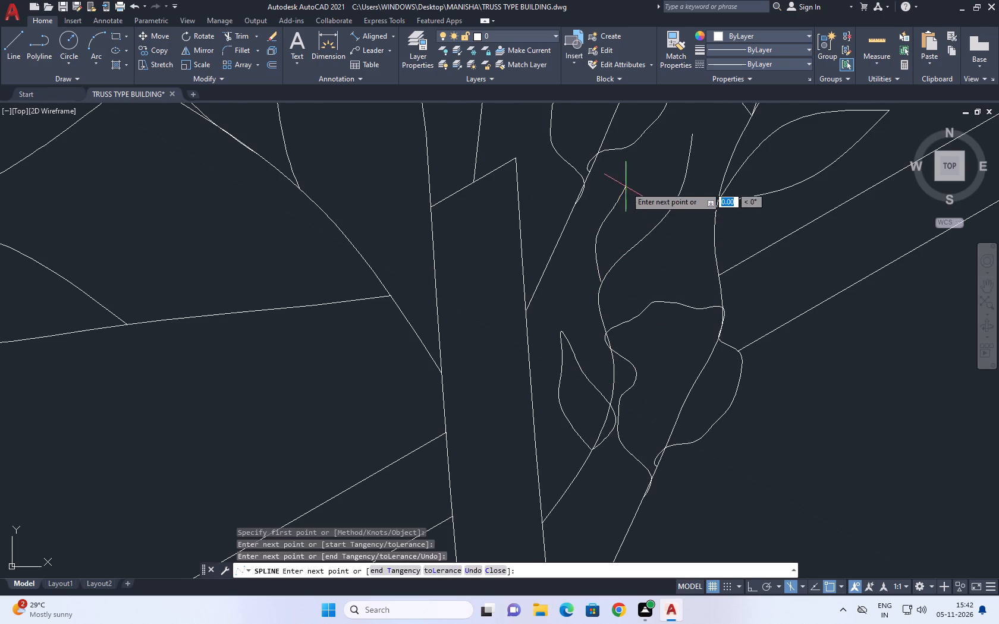
{"action": "key", "text": "space"}
{"action": "key", "text": "space"}
{"action": "left_click", "coordinate": [604, 279]}
{"action": "left_click", "coordinate": [619, 246]}
{"action": "left_click", "coordinate": [629, 222]}
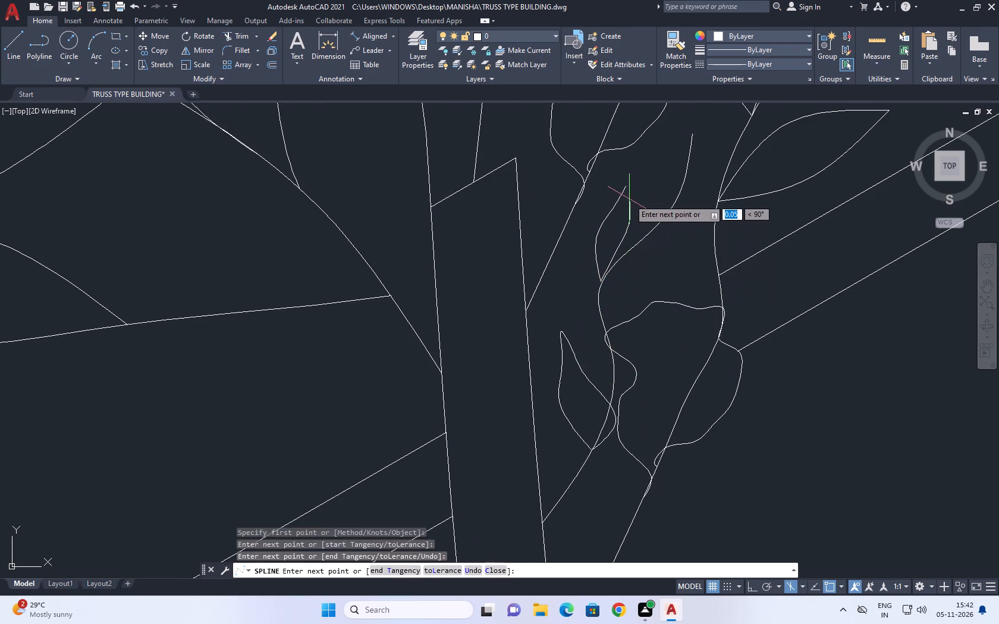
{"action": "left_click", "coordinate": [627, 188]}
{"action": "middle_click_drag", "start_coordinate": [658, 197], "coordinate": [620, 324]}
{"action": "key", "text": "space"}
Draw a pointed leaf at the new twig's tip, using two splines that close against the twig's end.
{"action": "key", "text": "space"}
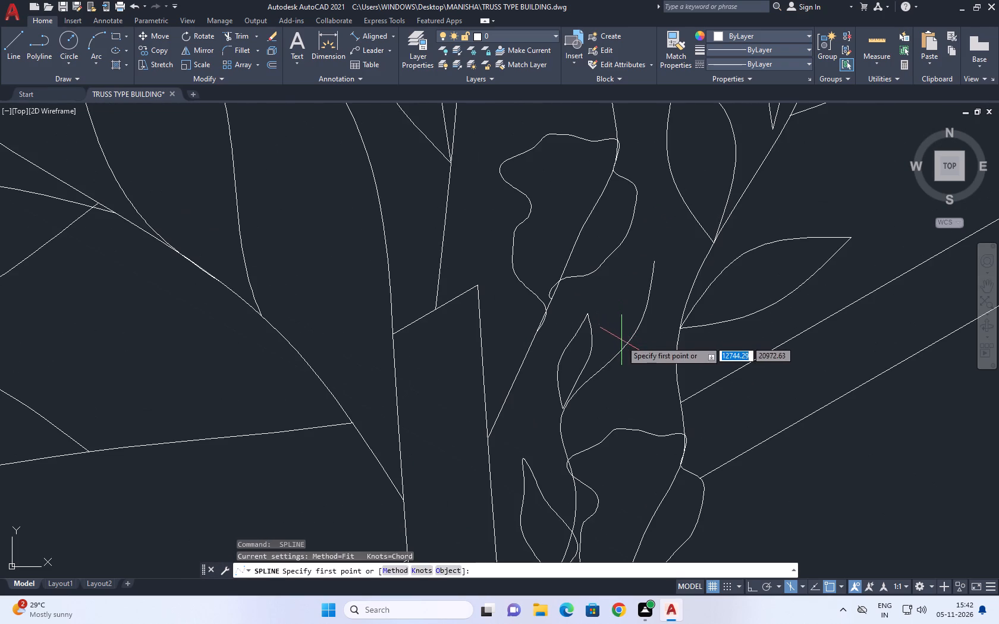
{"action": "left_click", "coordinate": [621, 346]}
{"action": "left_click", "coordinate": [615, 300]}
{"action": "left_click", "coordinate": [633, 264]}
{"action": "left_click", "coordinate": [643, 241]}
{"action": "key", "text": "space"}
{"action": "key", "text": "space"}
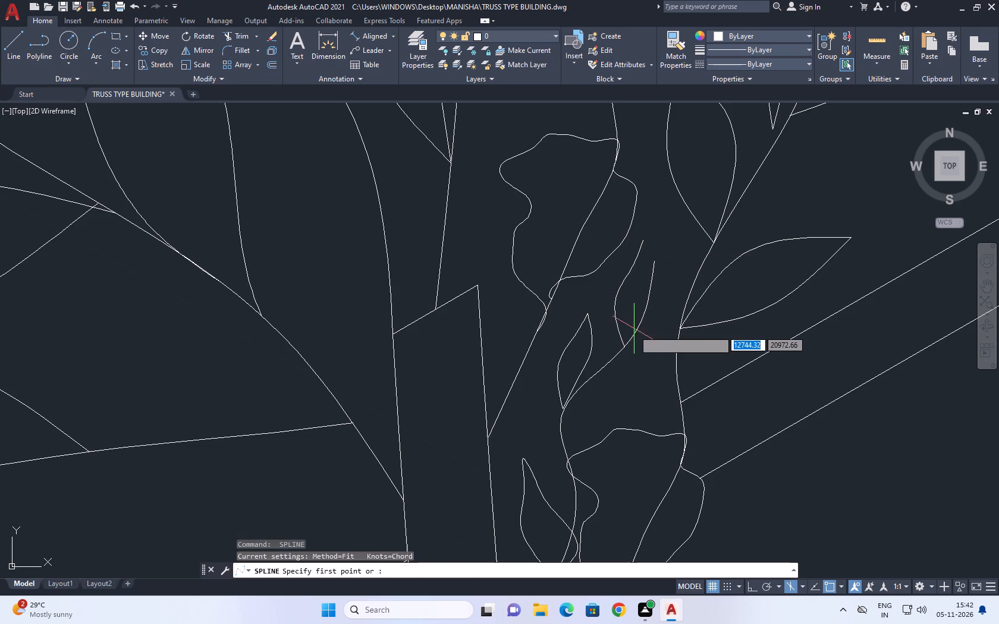
{"action": "left_click", "coordinate": [644, 239]}
{"action": "left_click", "coordinate": [653, 257]}
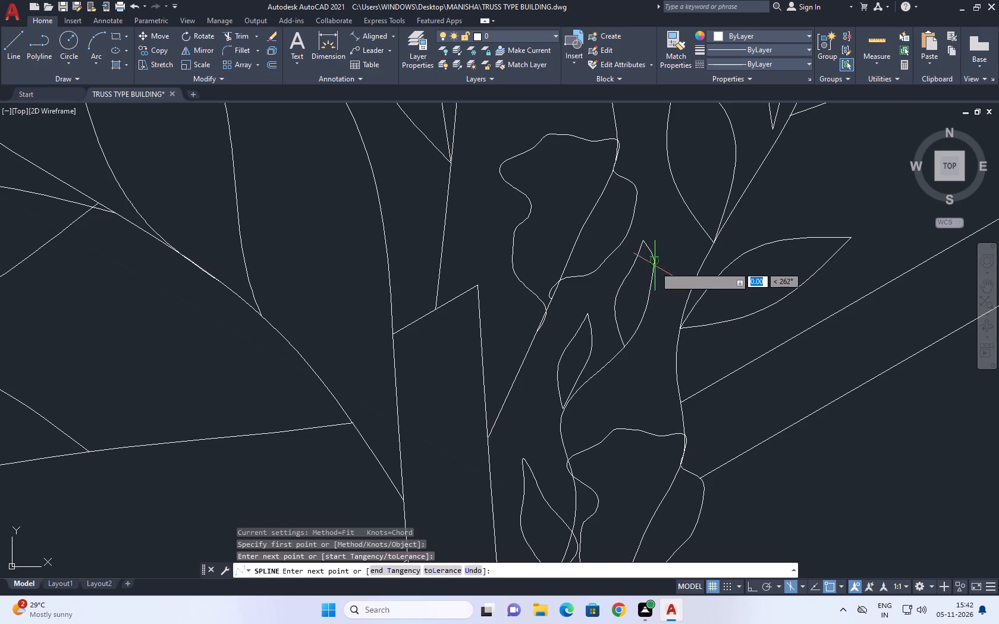
{"action": "key", "text": "space"}
Draw a pointed leaf with two splines on the outer side of the new twig, just below the tip leaf.
{"action": "key", "text": "space"}
{"action": "left_click", "coordinate": [605, 372]}
{"action": "left_click_drag", "start_coordinate": [632, 357], "coordinate": [642, 357]}
{"action": "left_click_drag", "start_coordinate": [658, 355], "coordinate": [659, 354]}
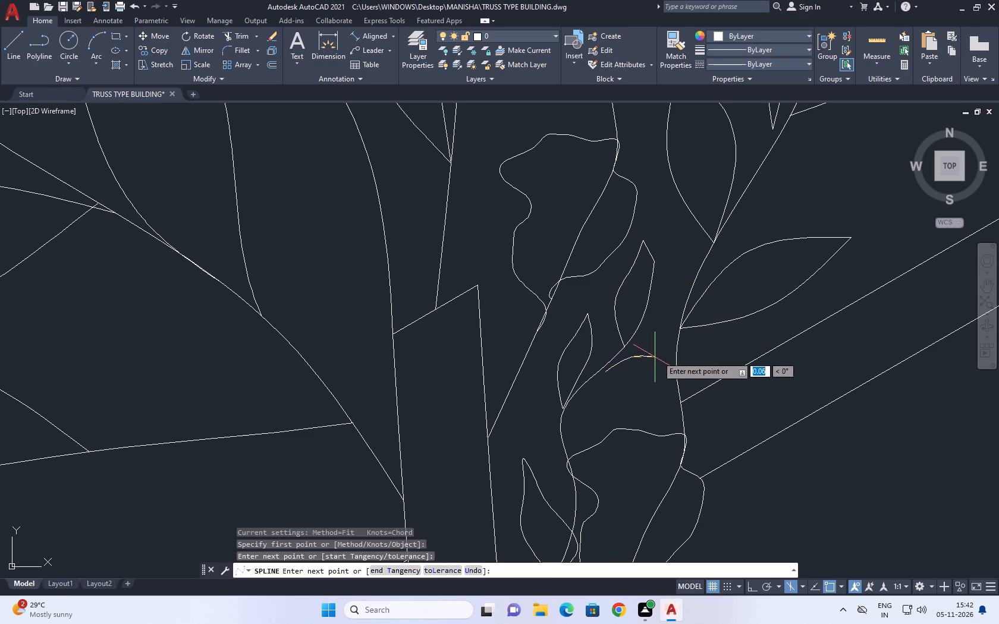
{"action": "left_click_drag", "start_coordinate": [659, 354], "coordinate": [664, 352]}
{"action": "key", "text": "space"}
{"action": "key", "text": "space"}
{"action": "left_click_drag", "start_coordinate": [585, 388], "coordinate": [602, 390]}
{"action": "left_click_drag", "start_coordinate": [637, 387], "coordinate": [650, 382]}
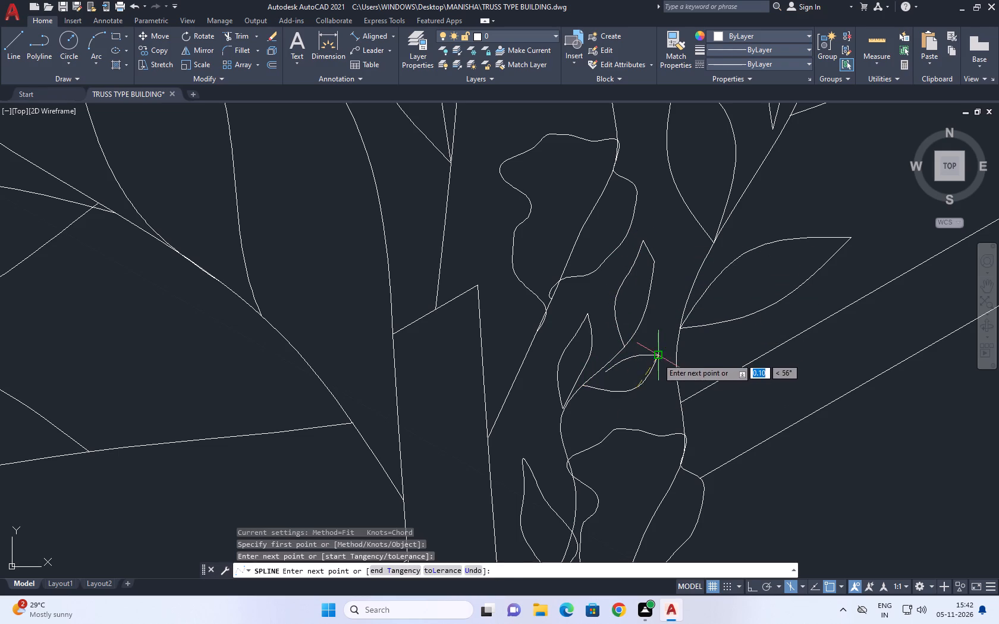
{"action": "left_click", "coordinate": [657, 357]}
{"action": "key", "text": "space"}
Draw another pointed leaf with two splines on the outer side of the new twig, above the copied branch's wavy leaf.
{"action": "middle_click_drag", "start_coordinate": [643, 372], "coordinate": [686, 298]}
{"action": "key", "text": "space"}
{"action": "left_click", "coordinate": [602, 365]}
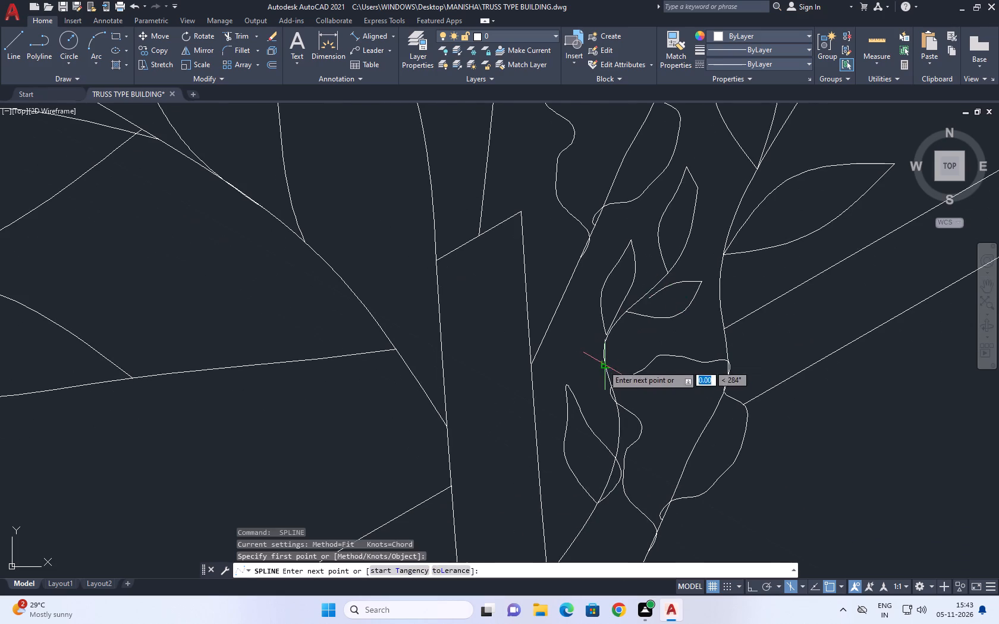
{"action": "left_click_drag", "start_coordinate": [621, 330], "coordinate": [632, 333]}
{"action": "left_click", "coordinate": [665, 324]}
{"action": "key", "text": "space"}
{"action": "key", "text": "space"}
{"action": "left_click", "coordinate": [607, 368]}
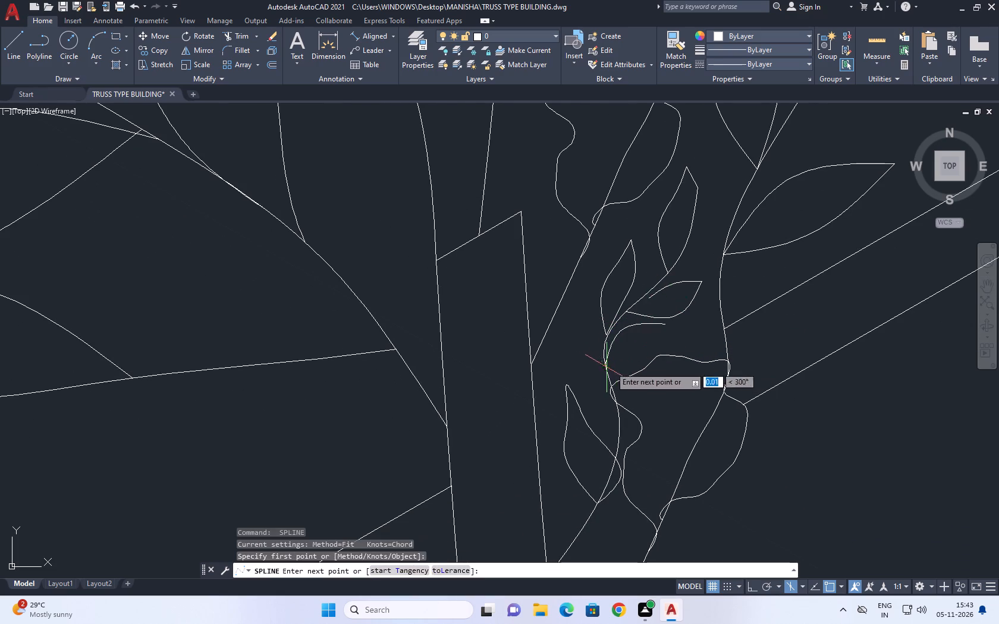
{"action": "left_click", "coordinate": [641, 356]}
{"action": "left_click", "coordinate": [662, 321]}
{"action": "key", "text": "space"}
{"action": "scroll", "coordinate": [616, 337], "scroll_direction": "down", "scroll_amount": 2}
{"action": "scroll", "coordinate": [611, 352], "scroll_direction": "up", "scroll_amount": 1}
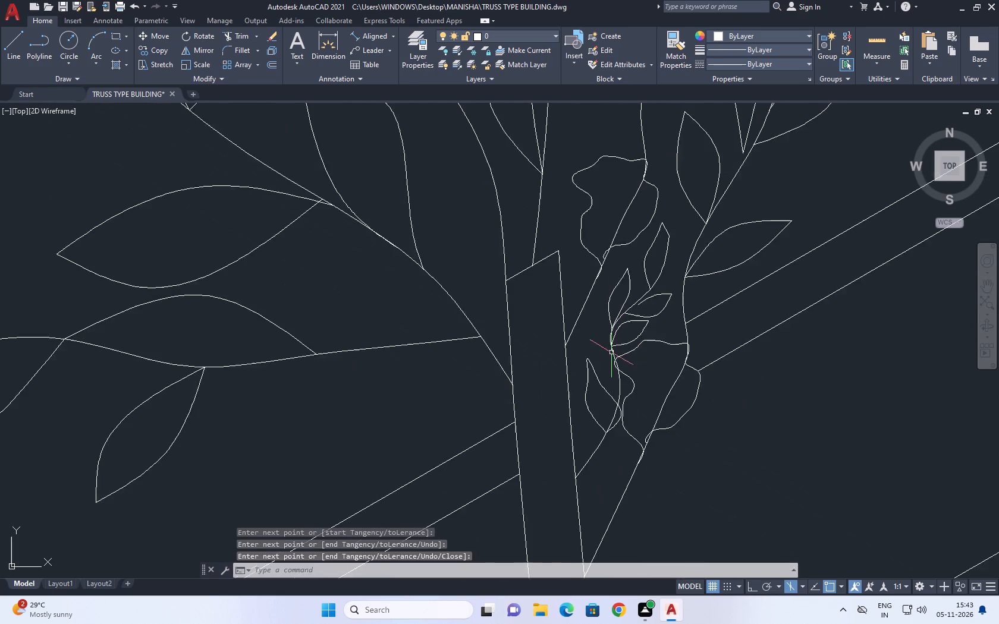
Draw a pointed leaf with two splines on the trunk-facing side of the small new twig, near its lower leaves.
{"action": "scroll", "coordinate": [611, 352], "scroll_direction": "up", "scroll_amount": 1}
{"action": "key", "text": "space"}
{"action": "left_click", "coordinate": [618, 355]}
{"action": "left_click_drag", "start_coordinate": [593, 322], "coordinate": [586, 322]}
{"action": "left_click", "coordinate": [556, 326]}
{"action": "key", "text": "space"}
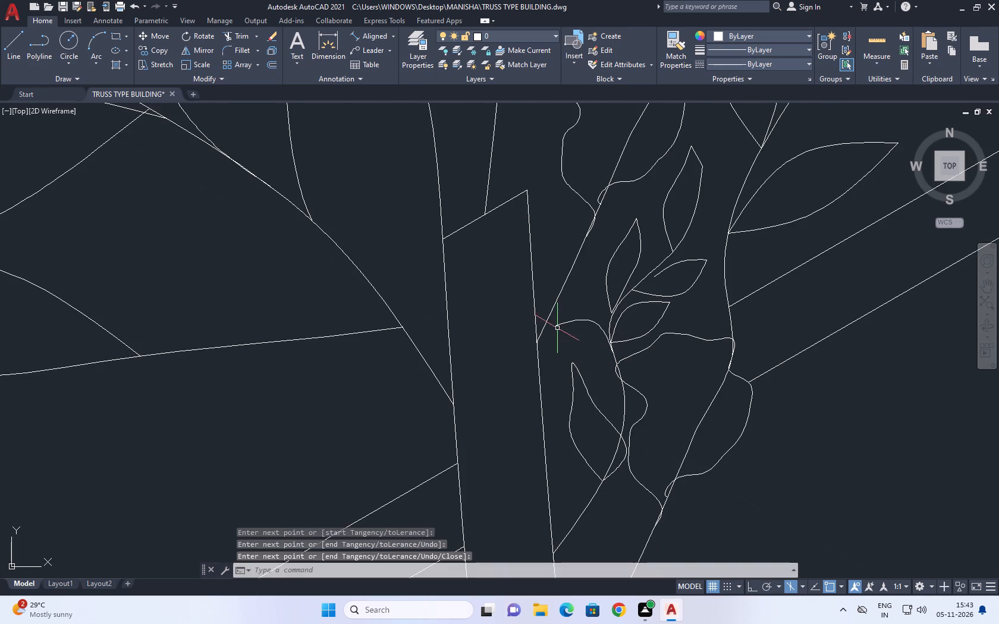
{"action": "key", "text": "space"}
{"action": "left_click_drag", "start_coordinate": [553, 324], "coordinate": [563, 331]}
{"action": "left_click_drag", "start_coordinate": [596, 360], "coordinate": [610, 363]}
{"action": "left_click", "coordinate": [615, 359]}
{"action": "key", "text": "space"}
Draw a leaf with two splines hanging below the lowest outer branch, close to the trunk.
{"action": "scroll", "coordinate": [639, 341], "scroll_direction": "down", "scroll_amount": 2}
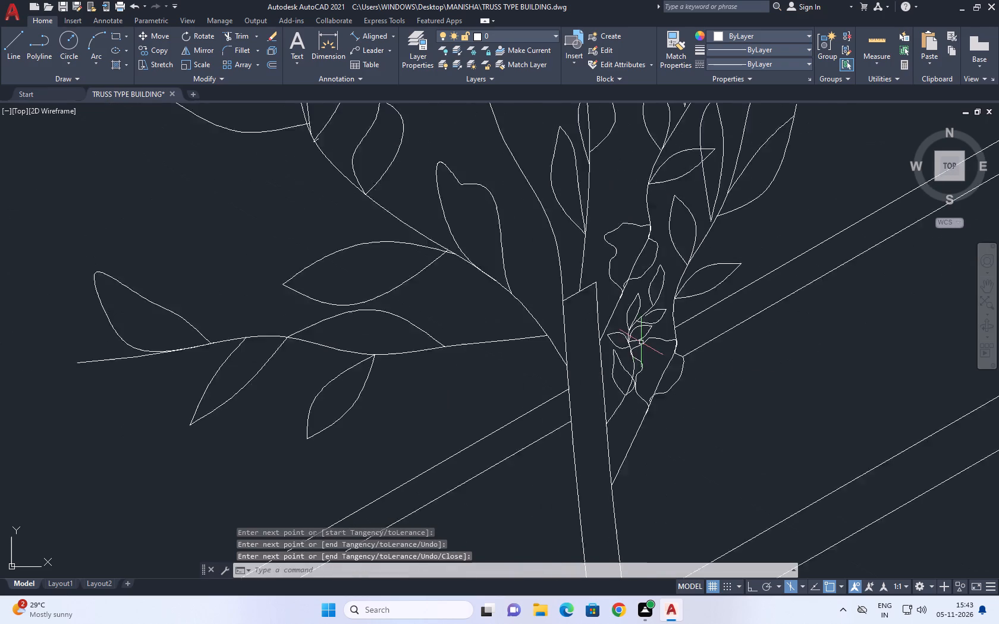
{"action": "scroll", "coordinate": [641, 342], "scroll_direction": "down", "scroll_amount": 1}
{"action": "key", "text": "space"}
{"action": "left_click", "coordinate": [544, 342]}
{"action": "left_click", "coordinate": [524, 363]}
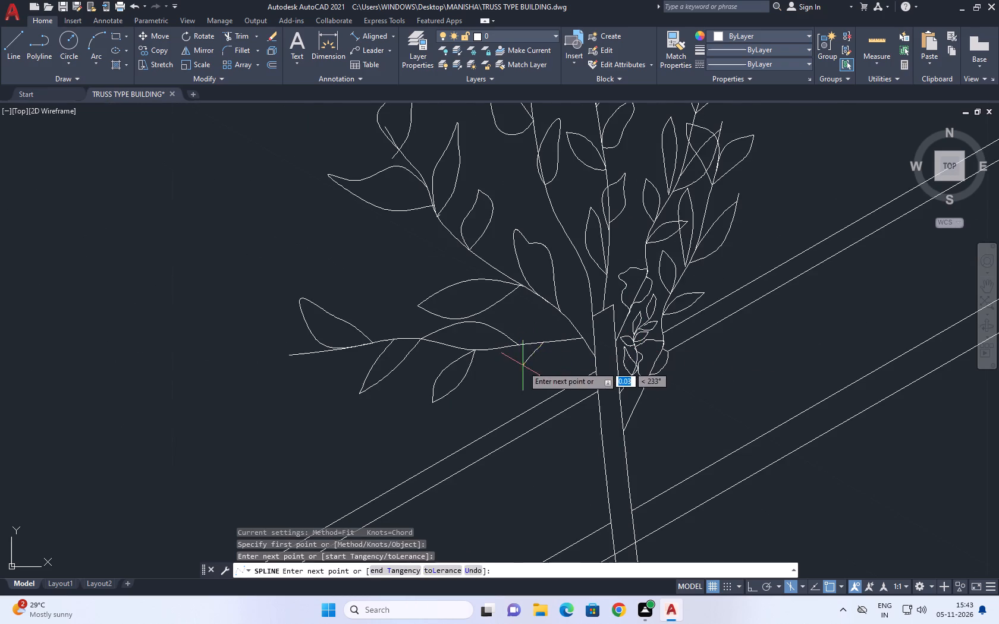
{"action": "left_click", "coordinate": [530, 395]}
{"action": "key", "text": "space"}
{"action": "key", "text": "space"}
{"action": "left_click_drag", "start_coordinate": [530, 396], "coordinate": [542, 385]}
{"action": "left_click_drag", "start_coordinate": [554, 375], "coordinate": [550, 358]}
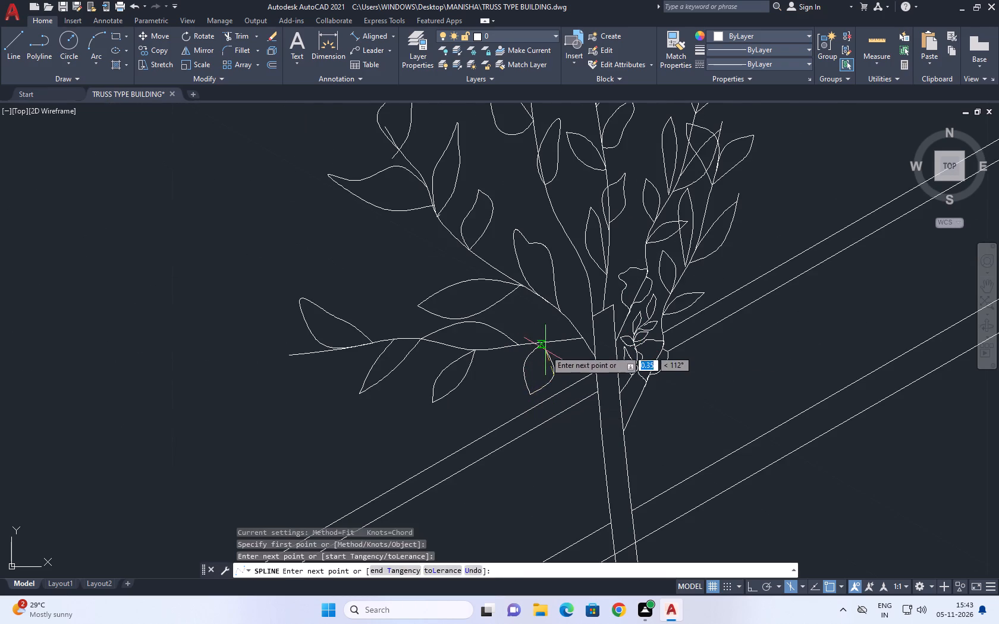
{"action": "left_click", "coordinate": [541, 348]}
{"action": "key", "text": "space"}
Draw a broad leaf with two splines above the lowest outer branch, close to the trunk.
{"action": "key", "text": "space"}
{"action": "left_click", "coordinate": [551, 342]}
{"action": "left_click", "coordinate": [512, 325]}
{"action": "left_click", "coordinate": [513, 304]}
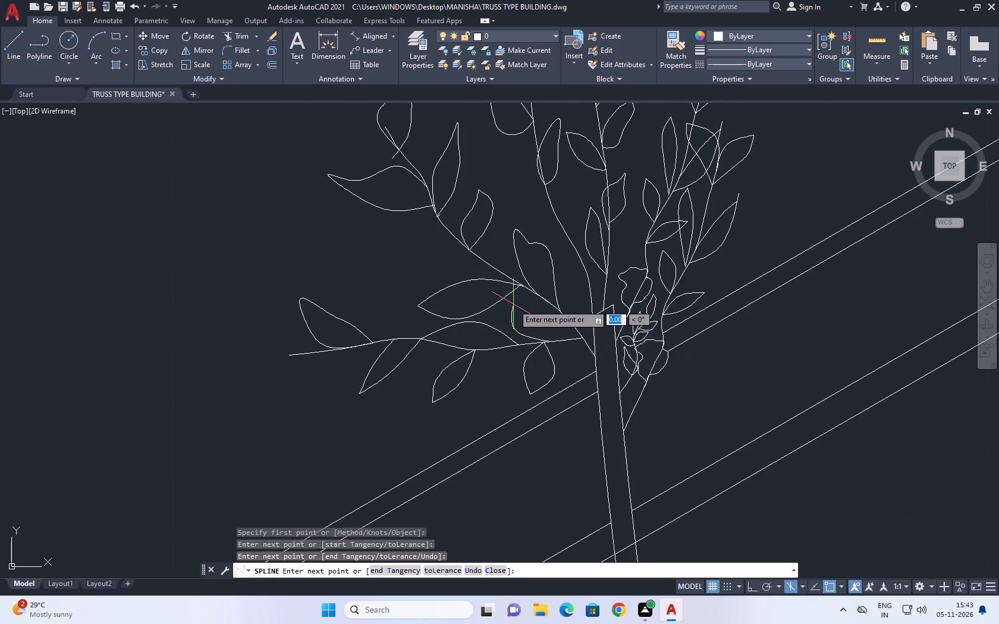
{"action": "key", "text": "space"}
{"action": "key", "text": "space"}
{"action": "left_click_drag", "start_coordinate": [516, 305], "coordinate": [533, 310]}
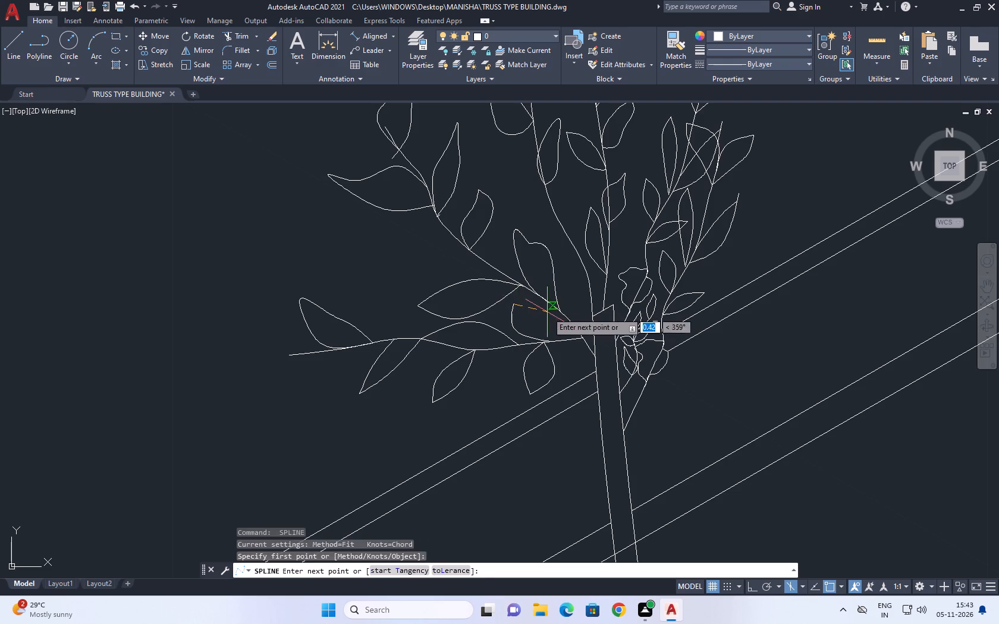
{"action": "left_click_drag", "start_coordinate": [547, 312], "coordinate": [552, 318]}
{"action": "left_click", "coordinate": [549, 343]}
{"action": "key", "text": "space"}
Draw a pointed leaf with two splines on the outer side of the second-lowest branch, below its large outer leaf.
{"action": "middle_click_drag", "start_coordinate": [586, 348], "coordinate": [610, 348]}
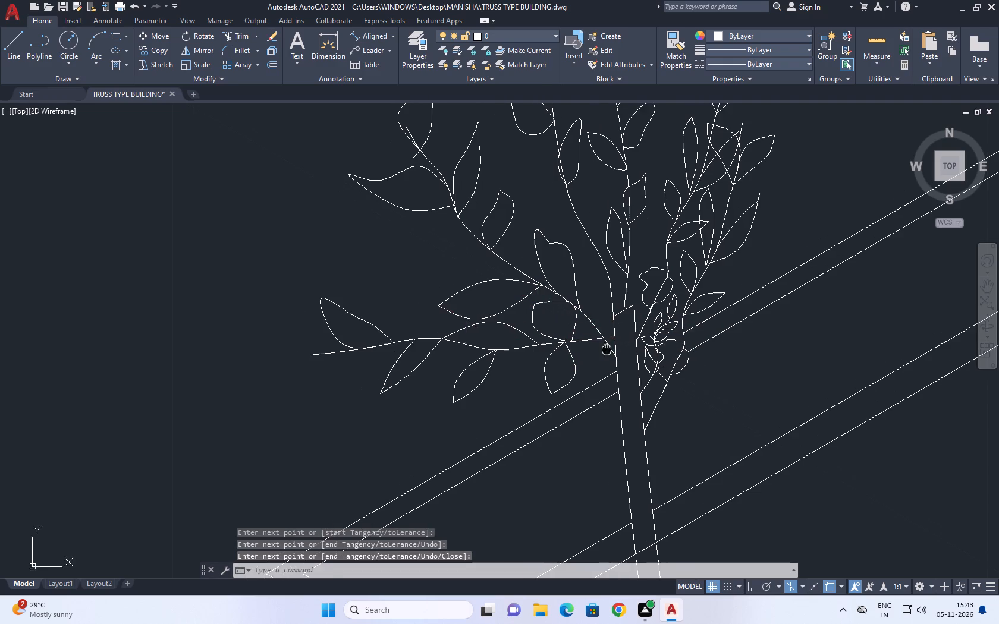
{"action": "middle_click_drag", "start_coordinate": [610, 348], "coordinate": [621, 341]}
{"action": "key", "text": "space"}
{"action": "left_click", "coordinate": [488, 229]}
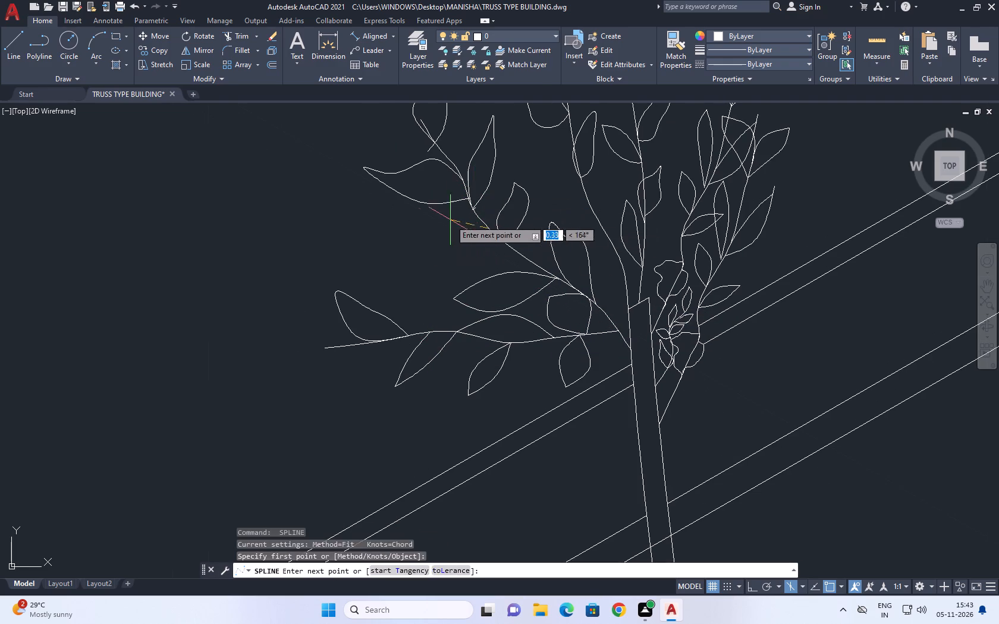
{"action": "left_click", "coordinate": [432, 222]}
{"action": "left_click_drag", "start_coordinate": [421, 238], "coordinate": [416, 239]}
{"action": "key", "text": "space"}
{"action": "key", "text": "space"}
{"action": "left_click_drag", "start_coordinate": [420, 236], "coordinate": [426, 235]}
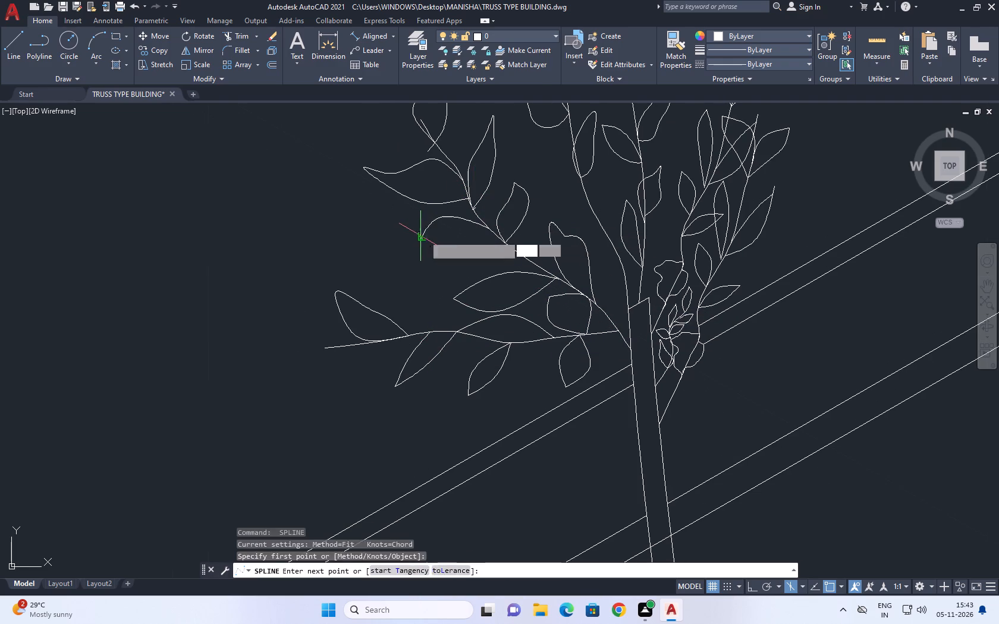
{"action": "left_click_drag", "start_coordinate": [460, 241], "coordinate": [491, 241]}
{"action": "left_click_drag", "start_coordinate": [495, 229], "coordinate": [486, 228]}
{"action": "key", "text": "space"}
Draw an upright leaf with two splines midway up the third branch, on the side facing the central stem.
{"action": "scroll", "coordinate": [576, 231], "scroll_direction": "down", "scroll_amount": 1}
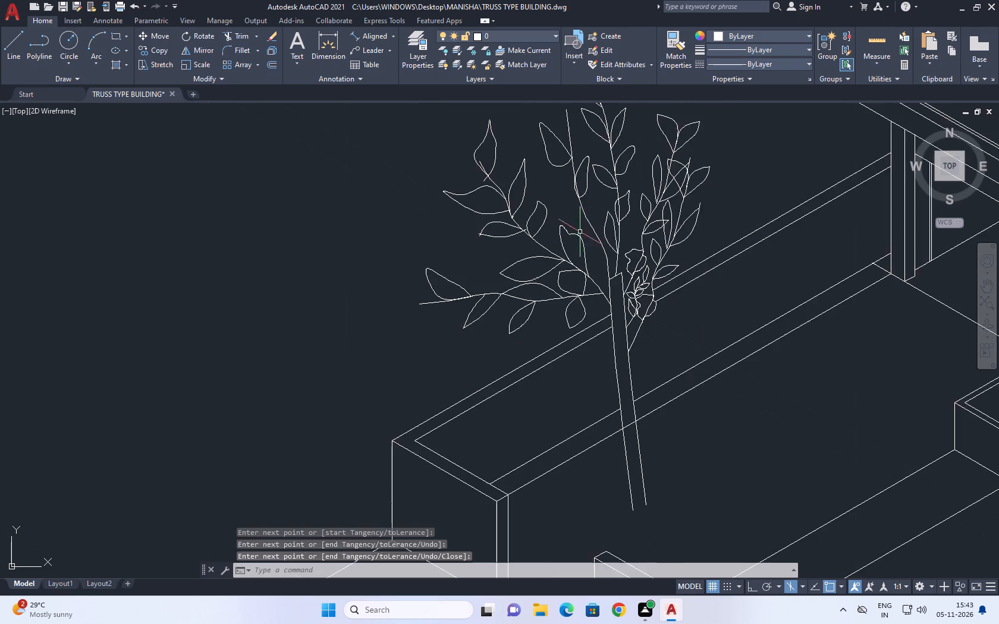
{"action": "scroll", "coordinate": [586, 228], "scroll_direction": "up", "scroll_amount": 1}
{"action": "key", "text": "space"}
{"action": "left_click", "coordinate": [592, 223]}
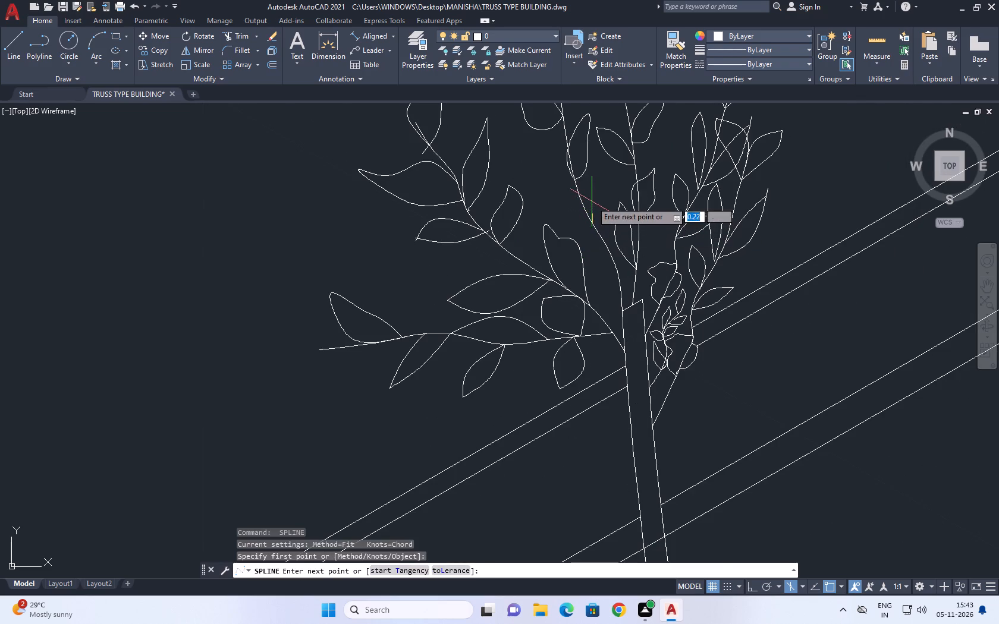
{"action": "left_click", "coordinate": [592, 201]}
{"action": "scroll", "coordinate": [594, 191], "scroll_direction": "up", "scroll_amount": 2}
{"action": "left_click", "coordinate": [616, 172]}
{"action": "key", "text": "space"}
{"action": "key", "text": "space"}
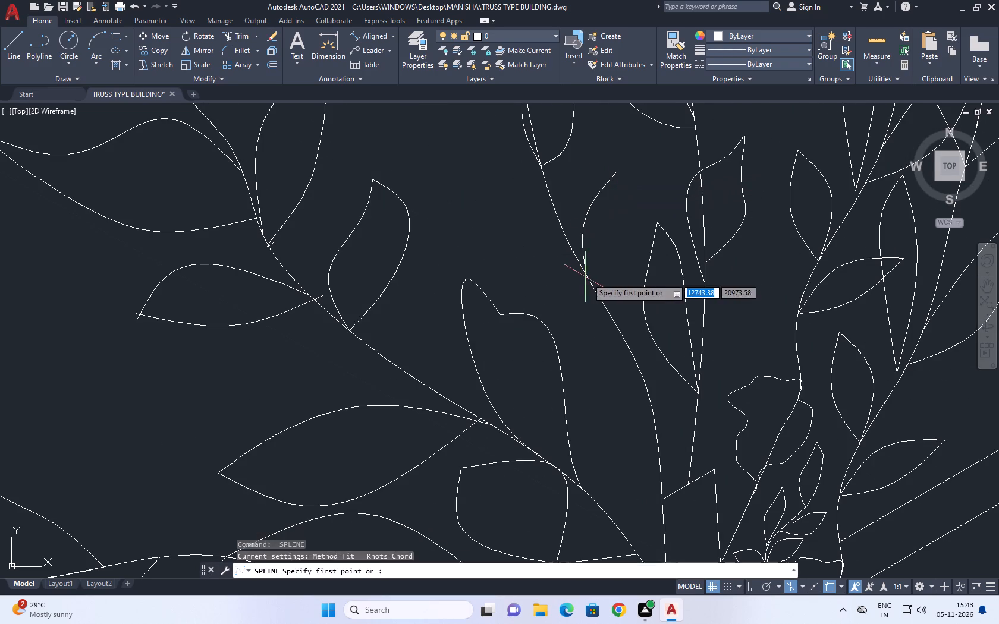
{"action": "left_click", "coordinate": [588, 278]}
{"action": "left_click", "coordinate": [616, 229]}
{"action": "left_click", "coordinate": [616, 168]}
{"action": "key", "text": "space"}
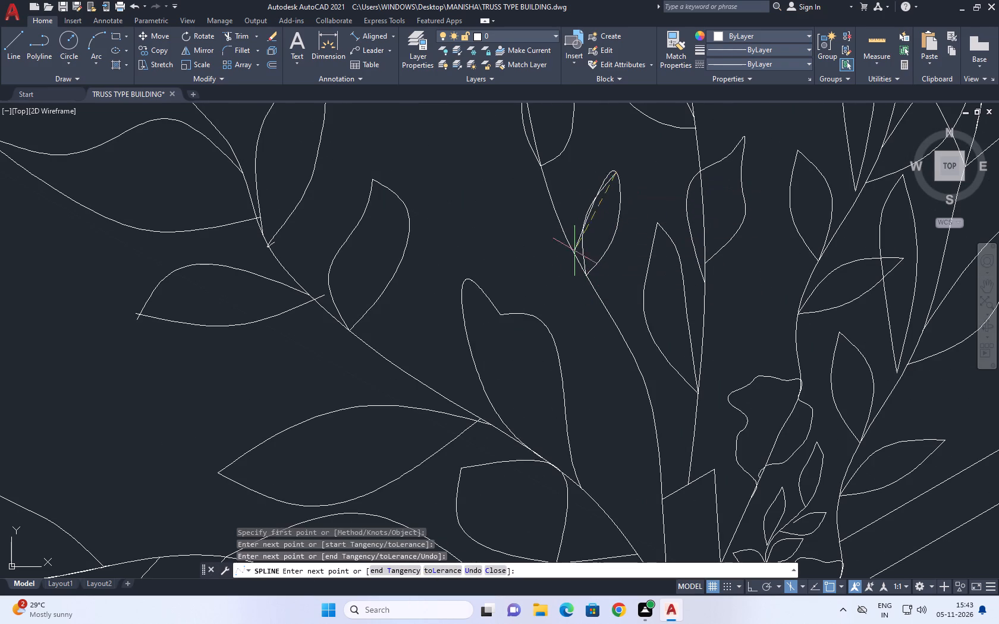
Draw a long pointed leaf with two splines on the third branch's outer side, opposite the upright leaf.
{"action": "key", "text": "space"}
{"action": "key", "text": "space"}
{"action": "left_click", "coordinate": [580, 269]}
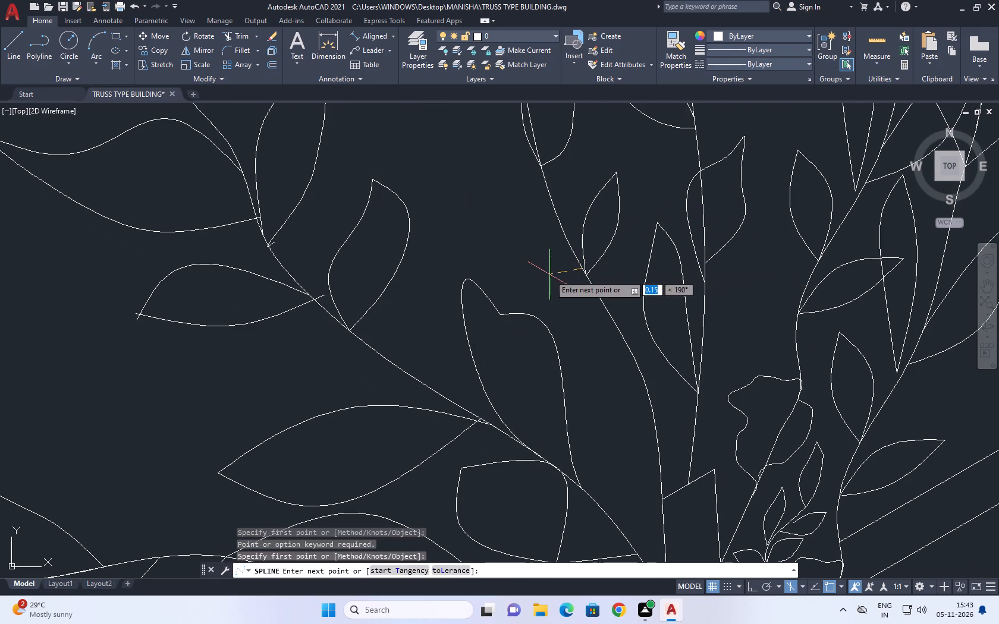
{"action": "left_click", "coordinate": [526, 244]}
{"action": "left_click", "coordinate": [457, 250]}
{"action": "key", "text": "space"}
{"action": "key", "text": "space"}
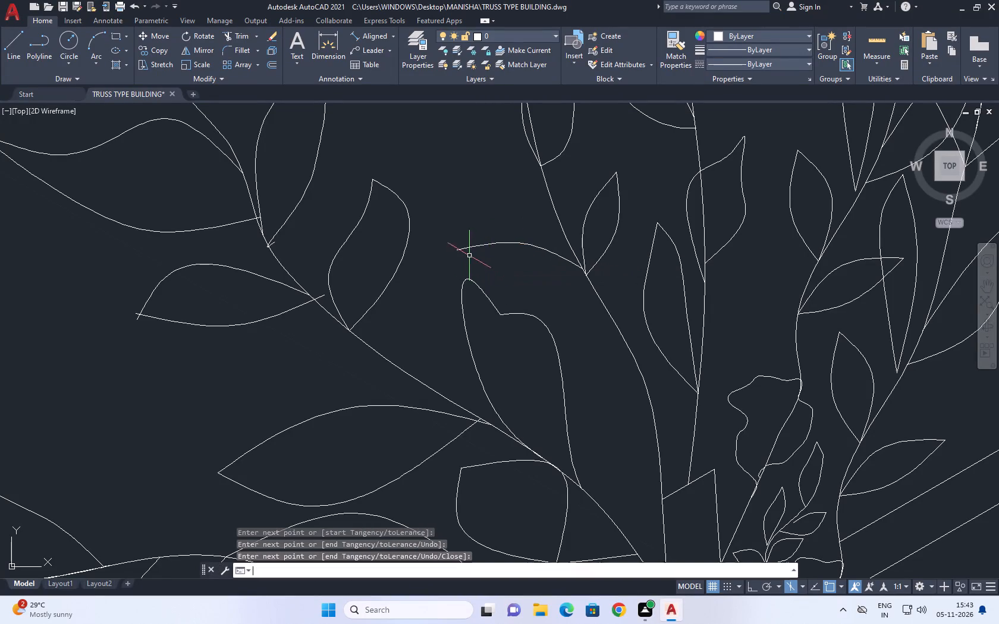
{"action": "left_click", "coordinate": [459, 253]}
{"action": "left_click_drag", "start_coordinate": [541, 278], "coordinate": [548, 278]}
{"action": "left_click", "coordinate": [578, 268]}
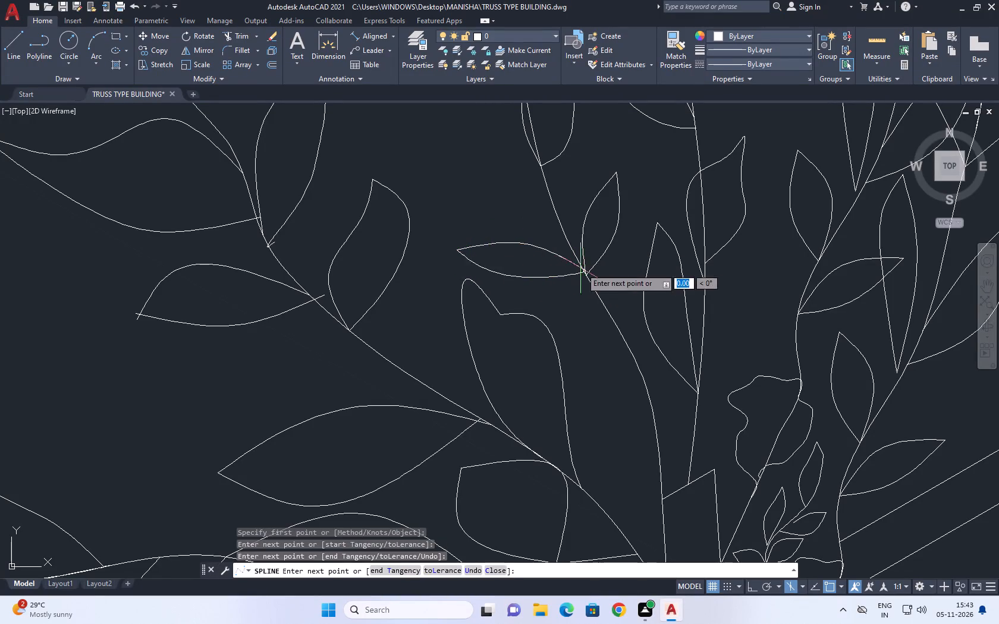
{"action": "key", "text": "space"}
Draw a pointed leaf with two splines lower on the third branch's outer side, between the long leaf and the trunk.
{"action": "middle_click_drag", "start_coordinate": [615, 315], "coordinate": [564, 189]}
{"action": "key", "text": "space"}
{"action": "left_click", "coordinate": [593, 253]}
{"action": "left_click", "coordinate": [543, 210]}
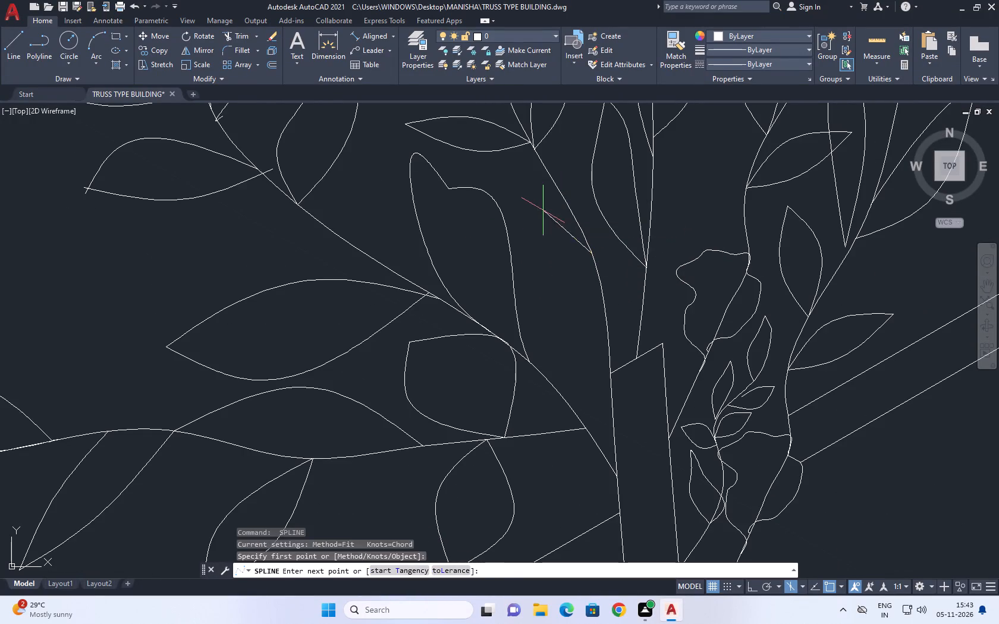
{"action": "left_click", "coordinate": [512, 212]}
{"action": "key", "text": "space"}
{"action": "key", "text": "space"}
{"action": "left_click", "coordinate": [511, 209]}
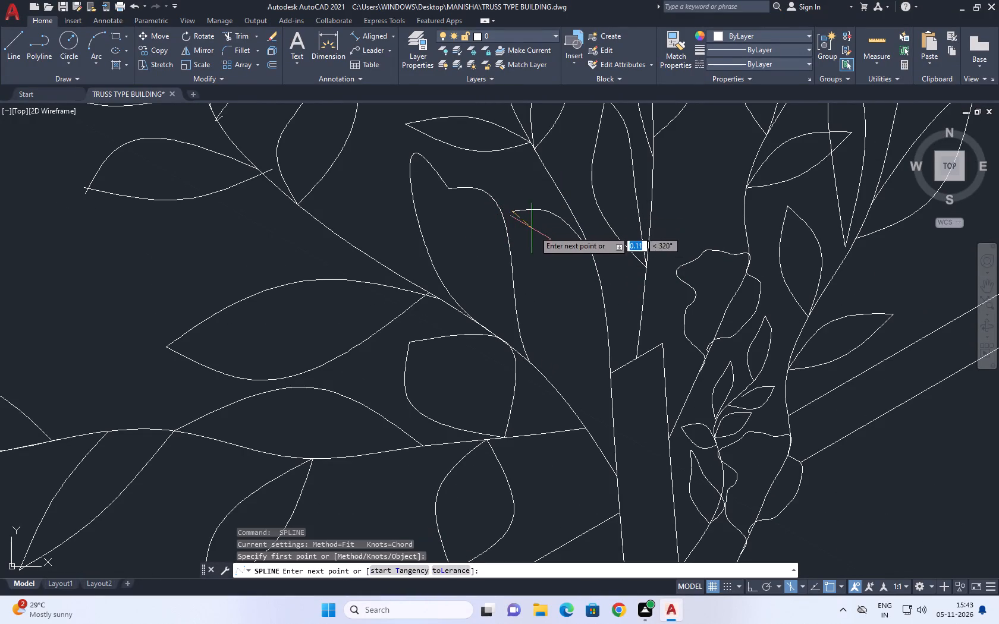
{"action": "left_click_drag", "start_coordinate": [542, 248], "coordinate": [548, 251]}
{"action": "left_click", "coordinate": [596, 253]}
{"action": "key", "text": "space"}
Draw a small pointed leaf with two splines on the third branch's outer side, just above the trunk top.
{"action": "key", "text": "space"}
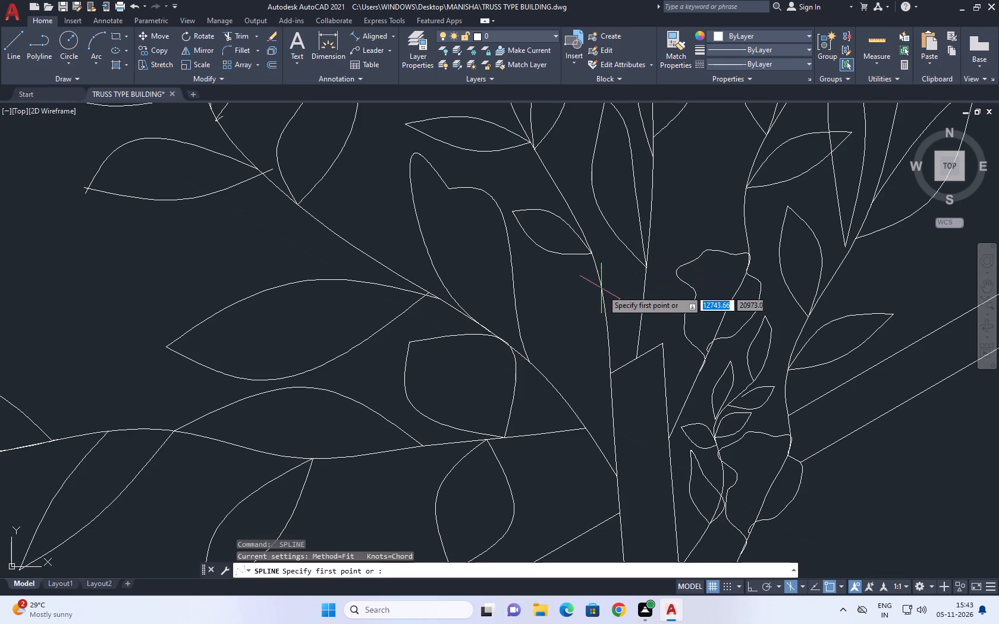
{"action": "left_click", "coordinate": [602, 295]}
{"action": "left_click", "coordinate": [557, 273]}
{"action": "left_click_drag", "start_coordinate": [529, 285], "coordinate": [520, 280]}
{"action": "key", "text": "space"}
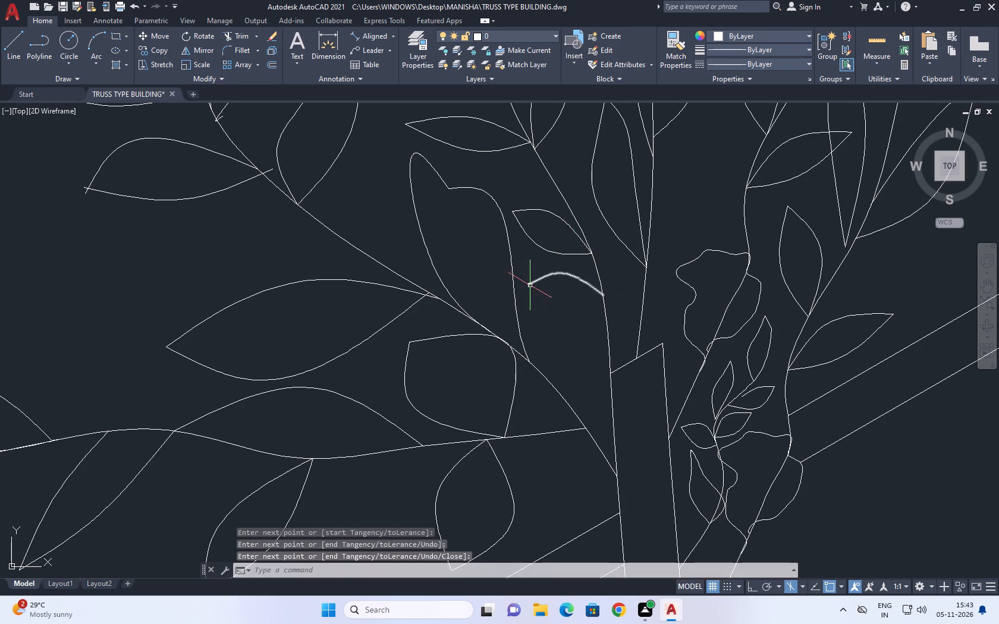
{"action": "key", "text": "space"}
{"action": "key", "text": "space"}
{"action": "left_click", "coordinate": [529, 286]}
{"action": "left_click", "coordinate": [577, 302]}
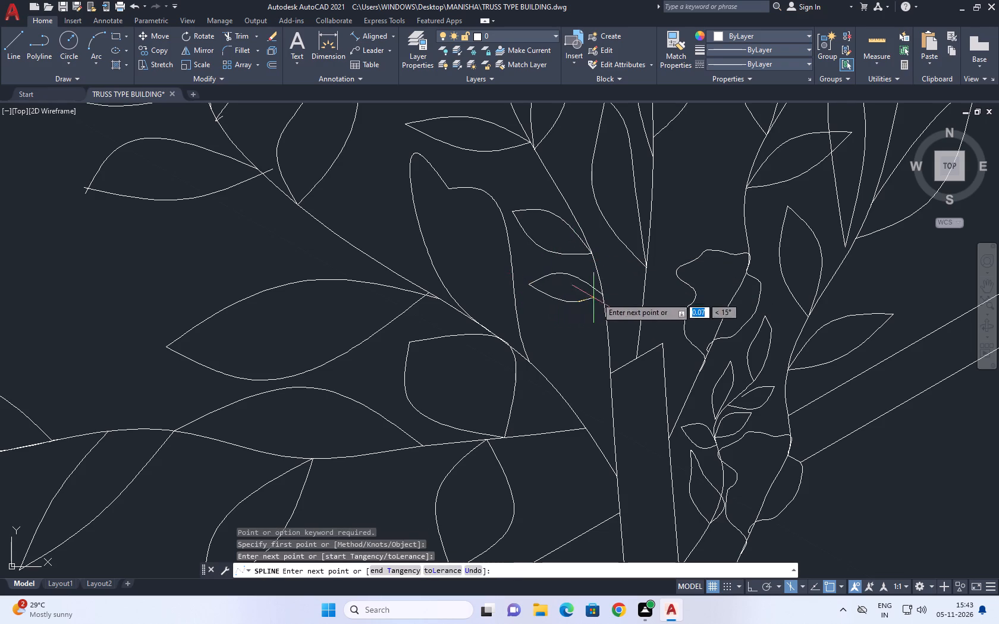
{"action": "left_click", "coordinate": [601, 292]}
{"action": "key", "text": "space"}
Draw a leaf with two splines low on the central stem, on the side opposite its narrow leaf.
{"action": "scroll", "coordinate": [629, 296], "scroll_direction": "down", "scroll_amount": 2}
{"action": "key", "text": "space"}
{"action": "scroll", "coordinate": [627, 257], "scroll_direction": "up", "scroll_amount": 2}
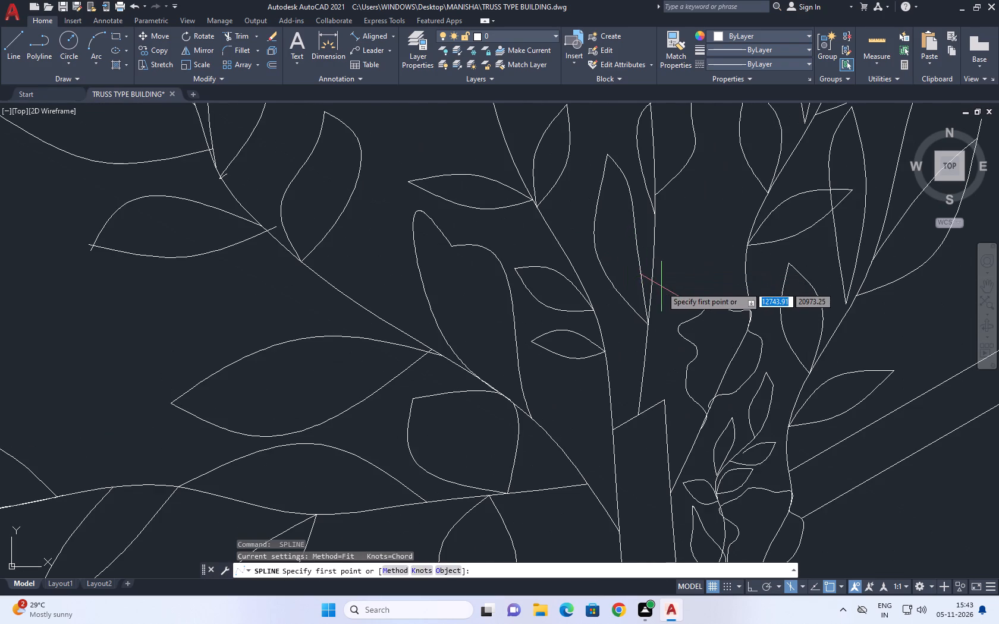
{"action": "left_click", "coordinate": [648, 283]}
{"action": "left_click", "coordinate": [666, 231]}
{"action": "left_click_drag", "start_coordinate": [696, 214], "coordinate": [707, 204]}
{"action": "key", "text": "space"}
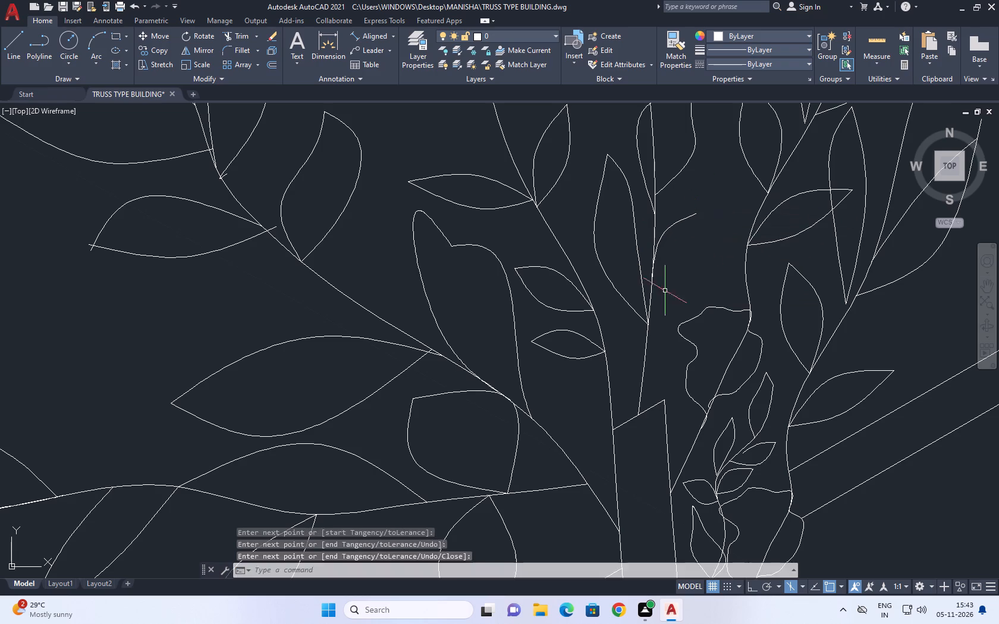
{"action": "key", "text": "space"}
{"action": "left_click", "coordinate": [654, 291]}
{"action": "left_click_drag", "start_coordinate": [673, 266], "coordinate": [680, 258]}
{"action": "left_click_drag", "start_coordinate": [698, 235], "coordinate": [705, 210]}
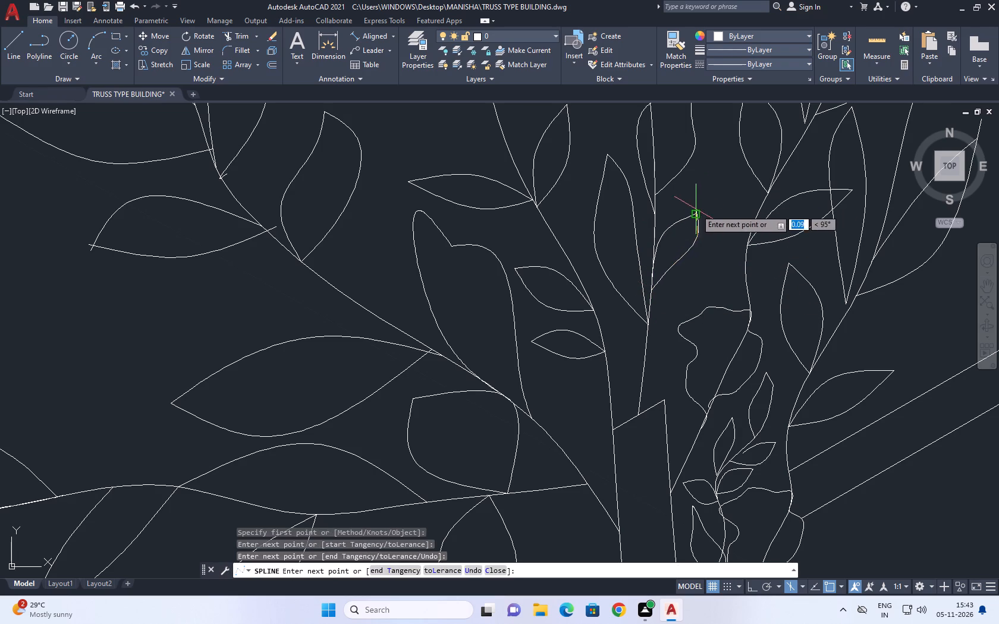
{"action": "left_click", "coordinate": [695, 210]}
{"action": "key", "text": "space"}
Draw a leaf at the upper tip of the third branch with two splines that meet in a point above the tip.
{"action": "scroll", "coordinate": [730, 259], "scroll_direction": "down", "scroll_amount": 2}
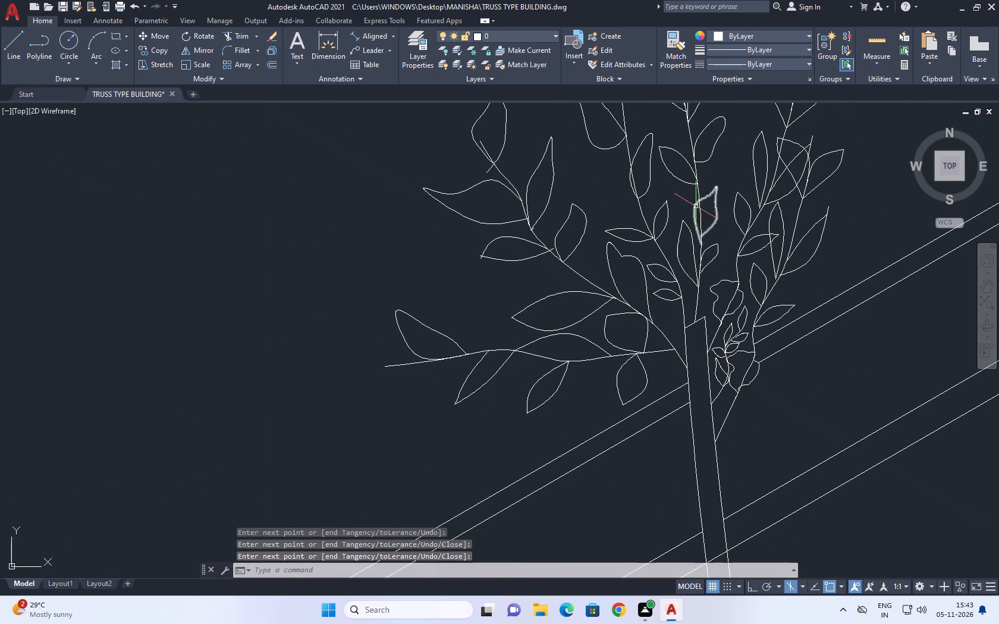
{"action": "middle_click_drag", "start_coordinate": [696, 242], "coordinate": [699, 338]}
{"action": "scroll", "coordinate": [706, 329], "scroll_direction": "down", "scroll_amount": 2}
{"action": "scroll", "coordinate": [692, 275], "scroll_direction": "up", "scroll_amount": 3}
{"action": "key", "text": "space"}
{"action": "scroll", "coordinate": [598, 247], "scroll_direction": "up", "scroll_amount": 1}
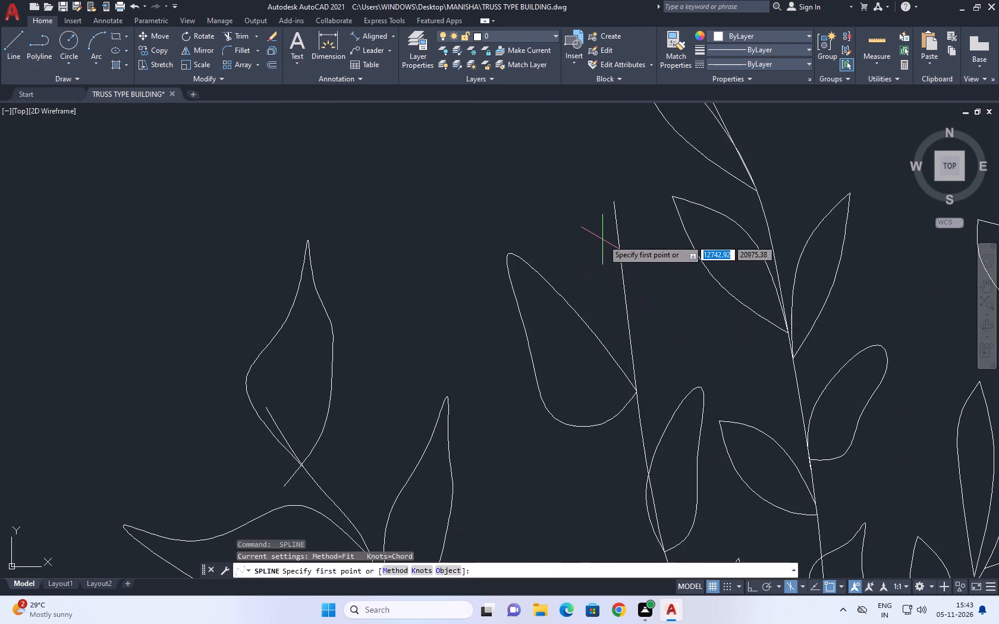
{"action": "left_click", "coordinate": [617, 297]}
{"action": "left_click", "coordinate": [593, 237]}
{"action": "left_click", "coordinate": [575, 203]}
{"action": "left_click_drag", "start_coordinate": [596, 166], "coordinate": [596, 159]}
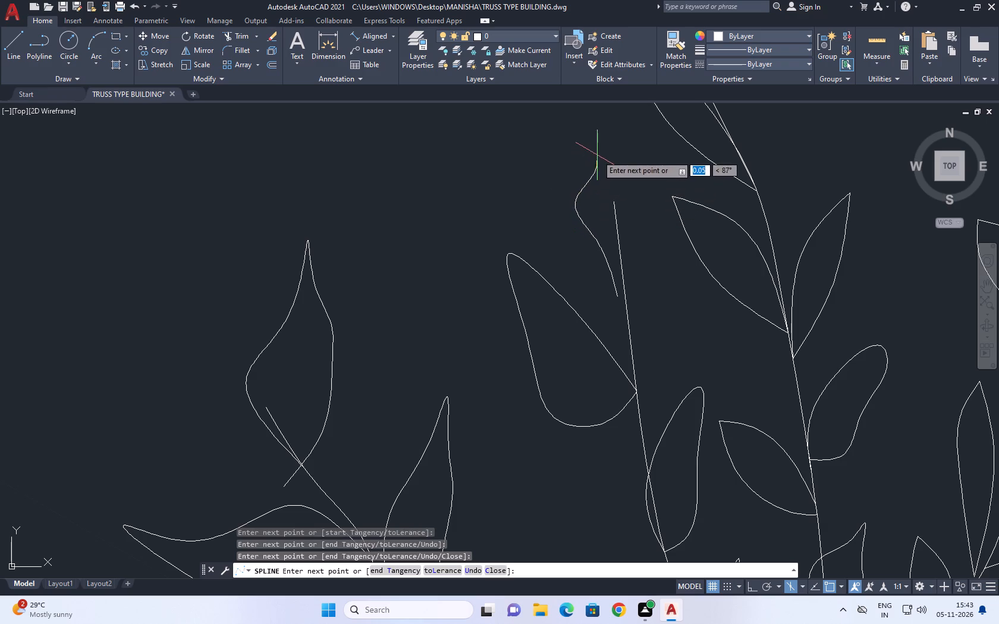
{"action": "key", "text": "space"}
{"action": "middle_click_drag", "start_coordinate": [608, 241], "coordinate": [609, 339]}
{"action": "key", "text": "space"}
{"action": "left_click_drag", "start_coordinate": [621, 398], "coordinate": [626, 386]}
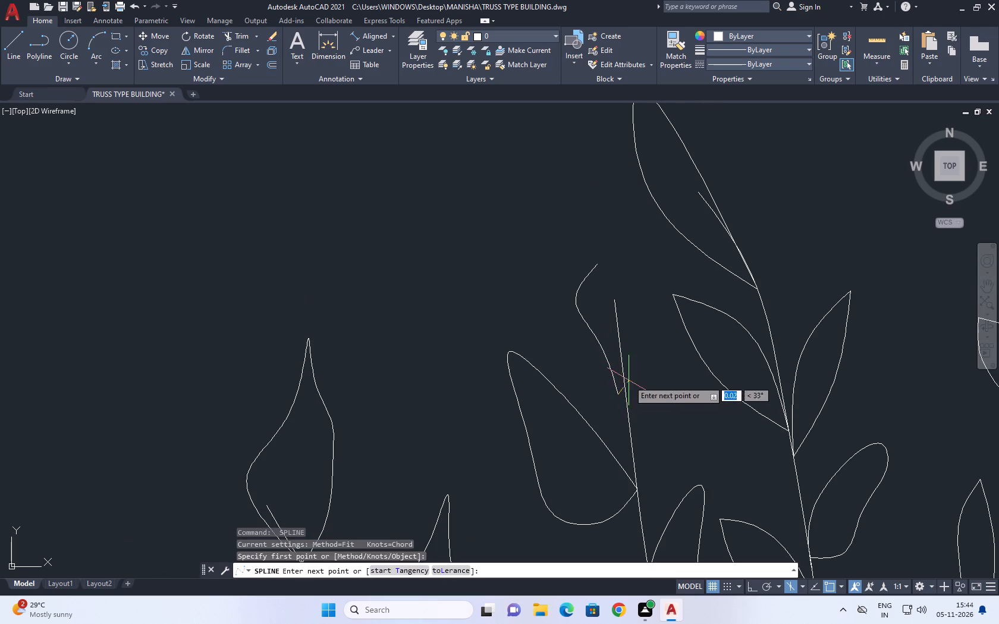
{"action": "left_click", "coordinate": [613, 296]}
{"action": "left_click", "coordinate": [594, 257]}
{"action": "key", "text": "space"}
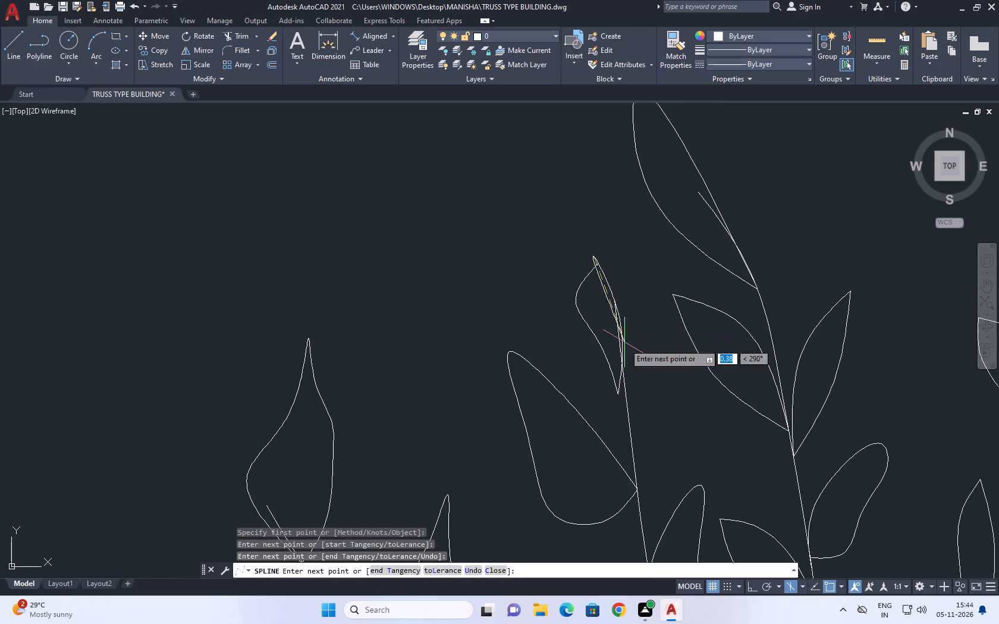
Draw a narrow pointed leaf with two splines on the third branch's inner side, just below the tip leaf.
{"action": "key", "text": "space"}
{"action": "left_click_drag", "start_coordinate": [632, 412], "coordinate": [630, 406]}
{"action": "left_click", "coordinate": [645, 360]}
{"action": "left_click", "coordinate": [674, 329]}
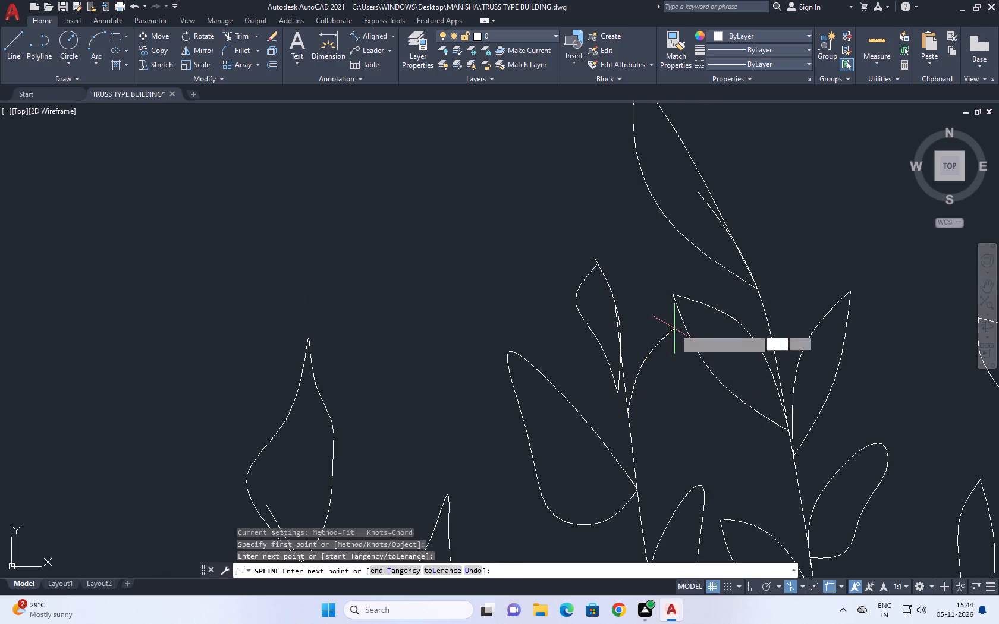
{"action": "key", "text": "space"}
{"action": "key", "text": "space"}
{"action": "left_click_drag", "start_coordinate": [630, 425], "coordinate": [638, 409]}
{"action": "left_click", "coordinate": [654, 388]}
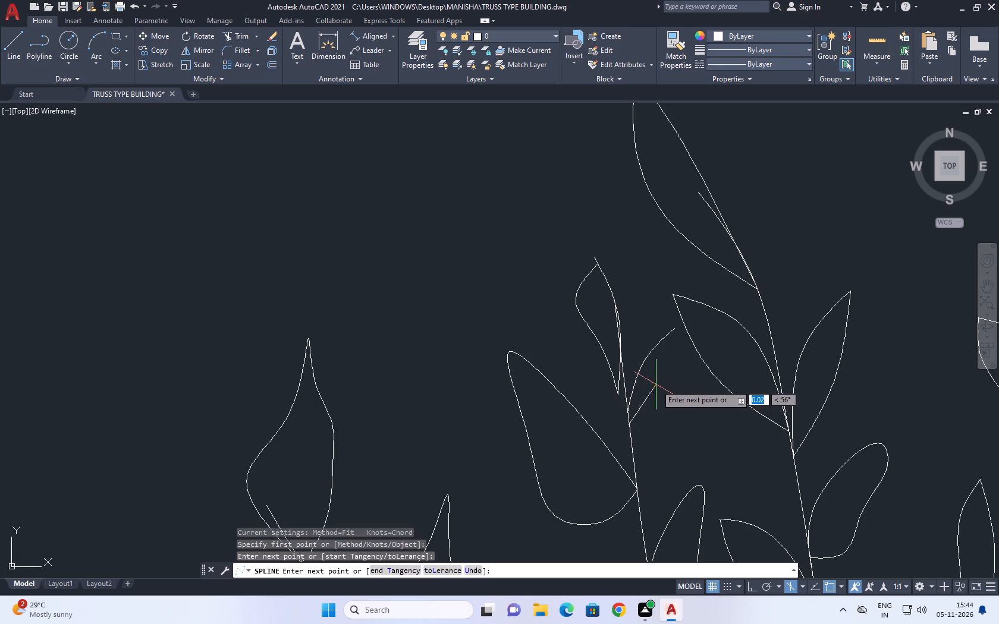
{"action": "left_click", "coordinate": [671, 329]}
{"action": "key", "text": "space"}
Stretch the base point of the third branch's tip leaf onto the branch and clear the selection.
{"action": "scroll", "coordinate": [617, 409], "scroll_direction": "up", "scroll_amount": 2}
{"action": "left_click", "coordinate": [631, 387]}
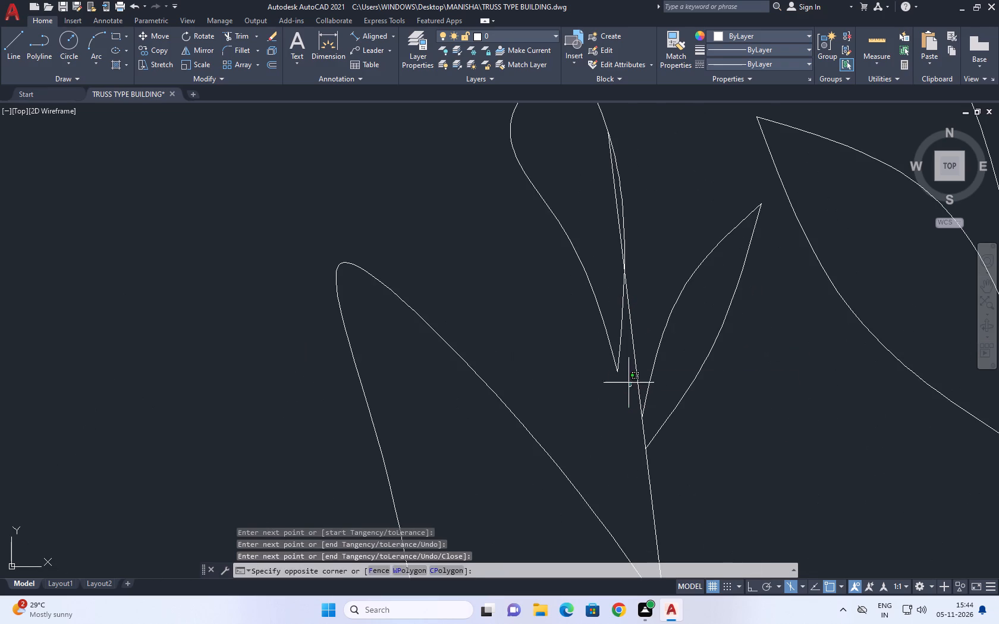
{"action": "left_click", "coordinate": [608, 359]}
{"action": "left_click", "coordinate": [616, 373]}
{"action": "left_click", "coordinate": [633, 373]}
{"action": "scroll", "coordinate": [639, 373], "scroll_direction": "down", "scroll_amount": 2}
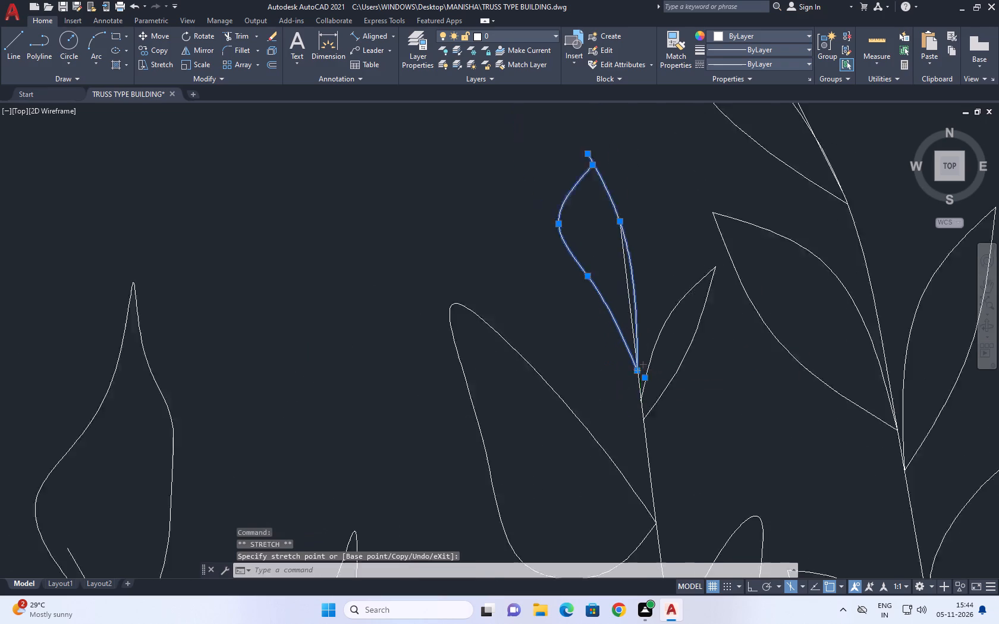
{"action": "scroll", "coordinate": [639, 373], "scroll_direction": "down", "scroll_amount": 1}
{"action": "right_click", "coordinate": [674, 365]}
{"action": "left_click", "coordinate": [740, 272]}
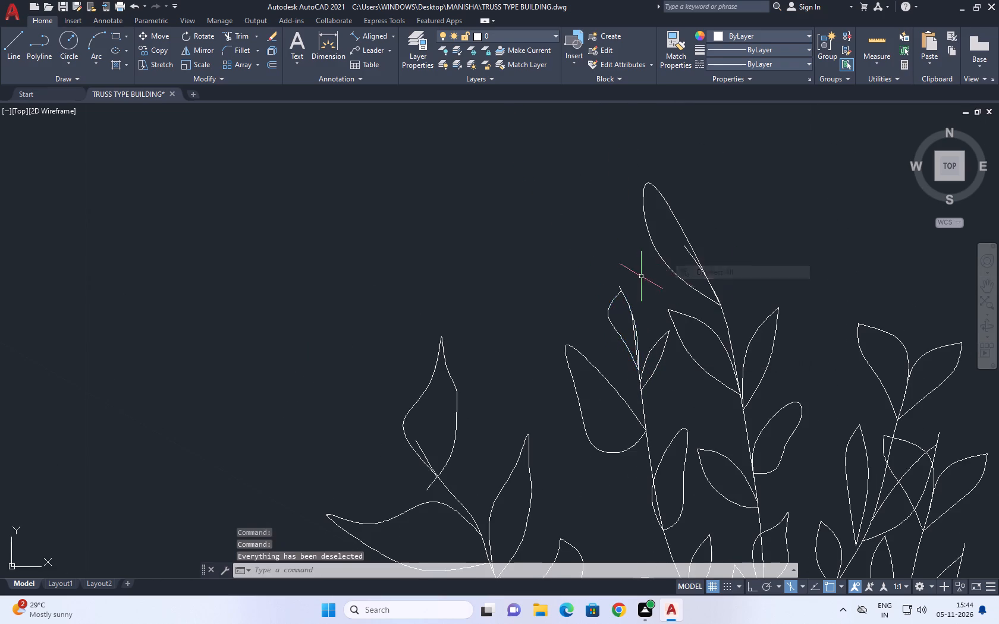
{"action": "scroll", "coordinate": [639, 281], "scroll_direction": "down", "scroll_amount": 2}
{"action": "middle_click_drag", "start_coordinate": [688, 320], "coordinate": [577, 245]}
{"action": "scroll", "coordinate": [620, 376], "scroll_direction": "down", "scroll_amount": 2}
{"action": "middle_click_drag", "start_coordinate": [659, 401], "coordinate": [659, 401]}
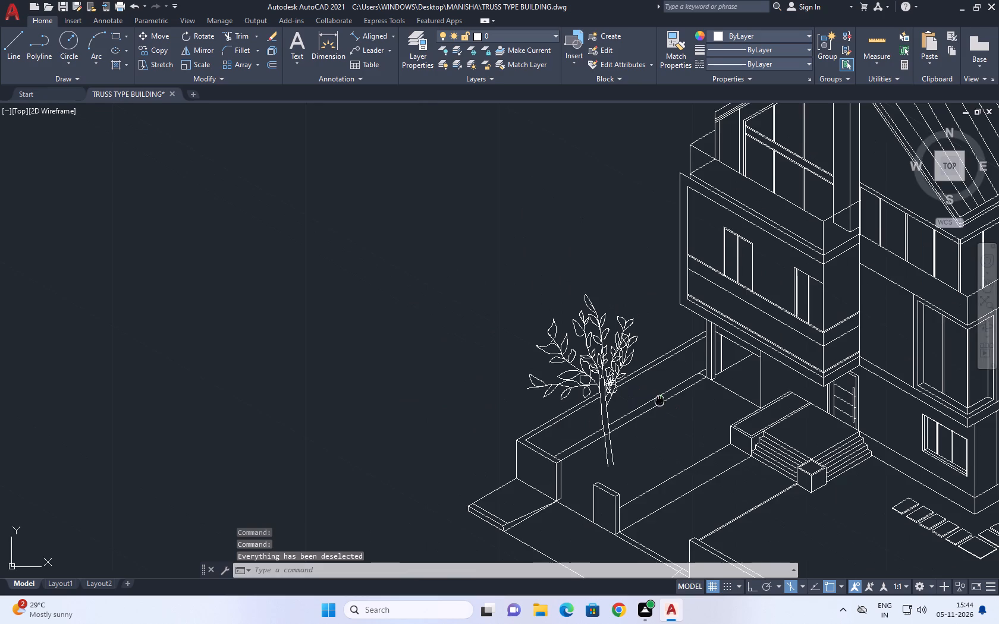
Delete the irregular closed leaf outline beside the trunk at the base of the outer right branch.
{"action": "middle_click_drag", "start_coordinate": [659, 401], "coordinate": [640, 368]}
{"action": "scroll", "coordinate": [582, 353], "scroll_direction": "up", "scroll_amount": 4}
{"action": "left_click", "coordinate": [611, 371]}
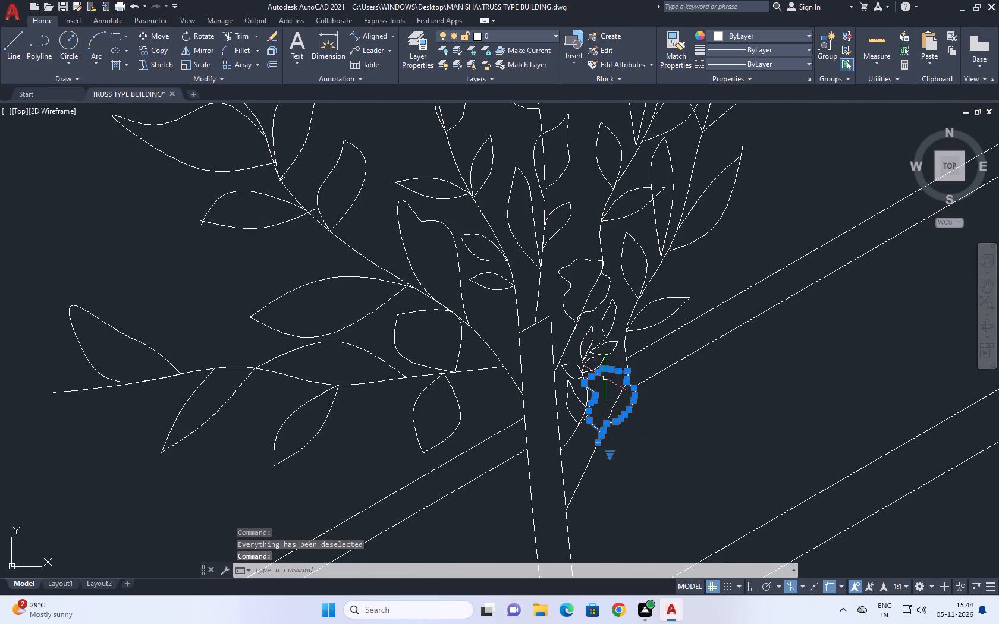
{"action": "key", "text": "Delete"}
{"action": "scroll", "coordinate": [639, 381], "scroll_direction": "down", "scroll_amount": 2}
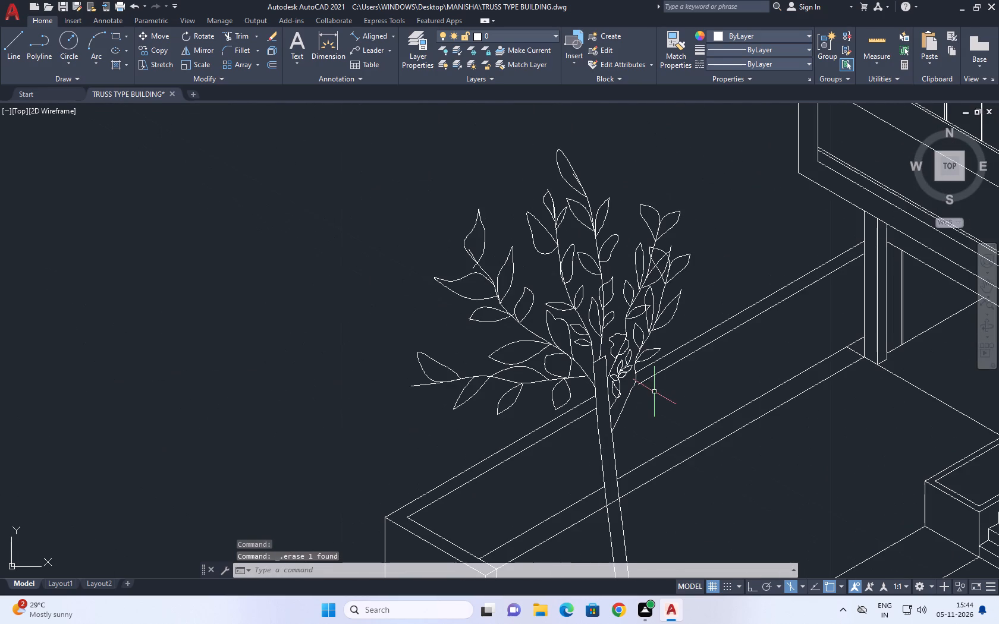
Extend the cut boundary wall line beside the tree to the outer right branch.
{"action": "middle_click_drag", "start_coordinate": [665, 377], "coordinate": [678, 360]}
{"action": "key", "text": "e"}
{"action": "key", "text": "x"}
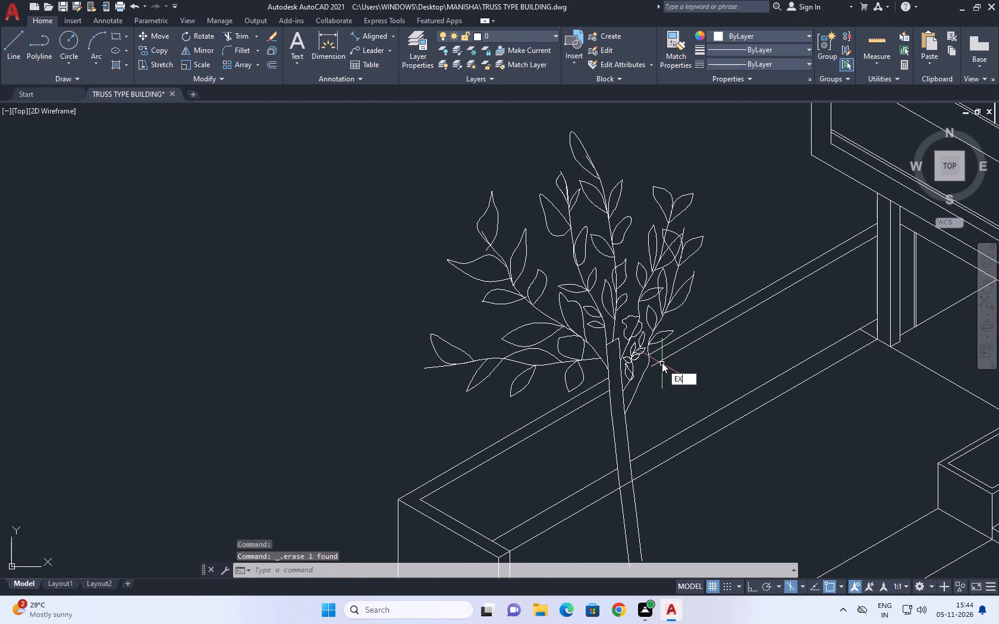
{"action": "key", "text": "space"}
{"action": "left_click", "coordinate": [688, 320]}
{"action": "left_click", "coordinate": [673, 361]}
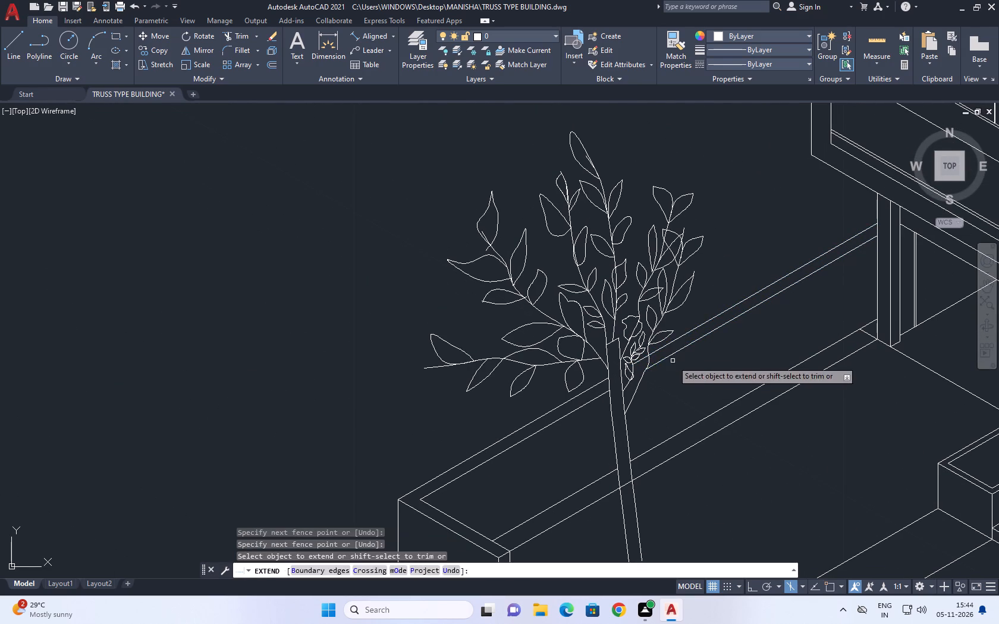
{"action": "key", "text": "Escape"}
Draw a second-edge spline from the trunk along the lower part of the outer right branch to thicken its base.
{"action": "middle_click_drag", "start_coordinate": [612, 399], "coordinate": [635, 384]}
{"action": "scroll", "coordinate": [642, 382], "scroll_direction": "down", "scroll_amount": 2}
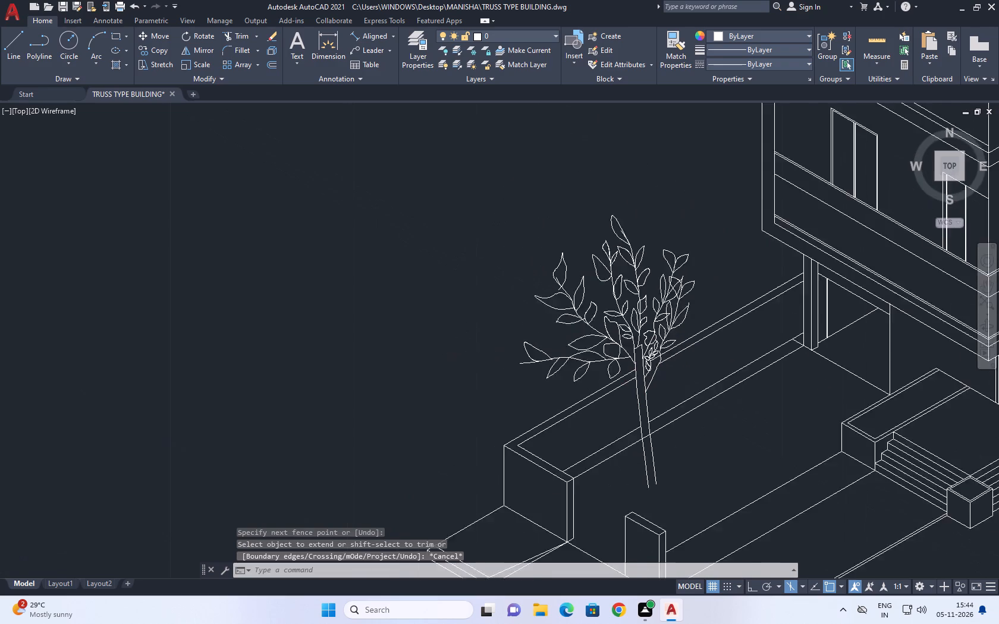
{"action": "middle_click_drag", "start_coordinate": [677, 387], "coordinate": [655, 368]}
{"action": "scroll", "coordinate": [620, 381], "scroll_direction": "up", "scroll_amount": 2}
{"action": "middle_click_drag", "start_coordinate": [646, 319], "coordinate": [646, 344]}
{"action": "scroll", "coordinate": [620, 348], "scroll_direction": "down", "scroll_amount": 1}
{"action": "middle_click_drag", "start_coordinate": [637, 364], "coordinate": [639, 383]}
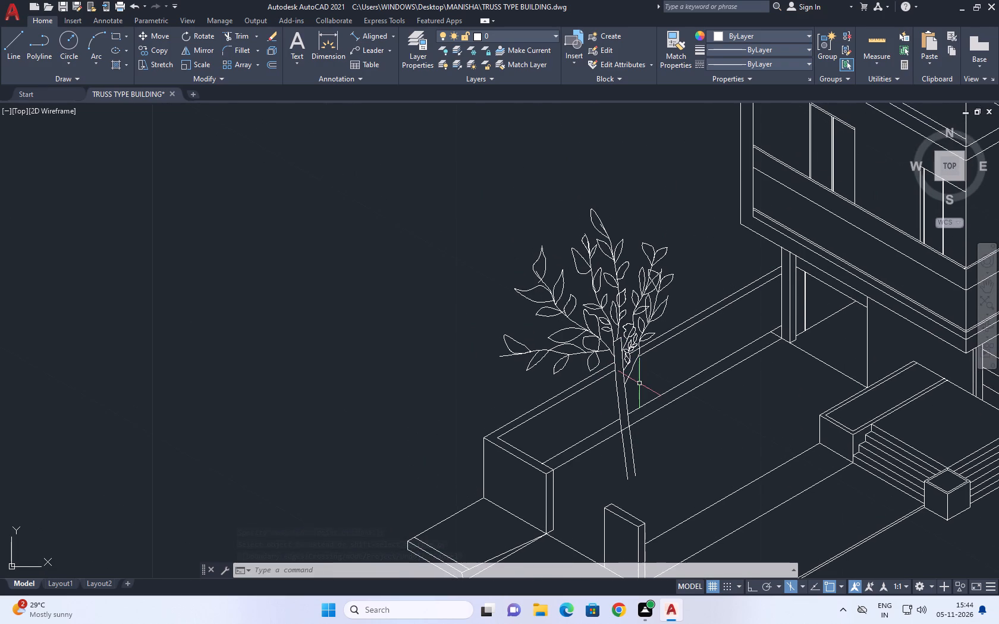
{"action": "scroll", "coordinate": [615, 377], "scroll_direction": "up", "scroll_amount": 2}
{"action": "middle_click_drag", "start_coordinate": [675, 386], "coordinate": [615, 377]}
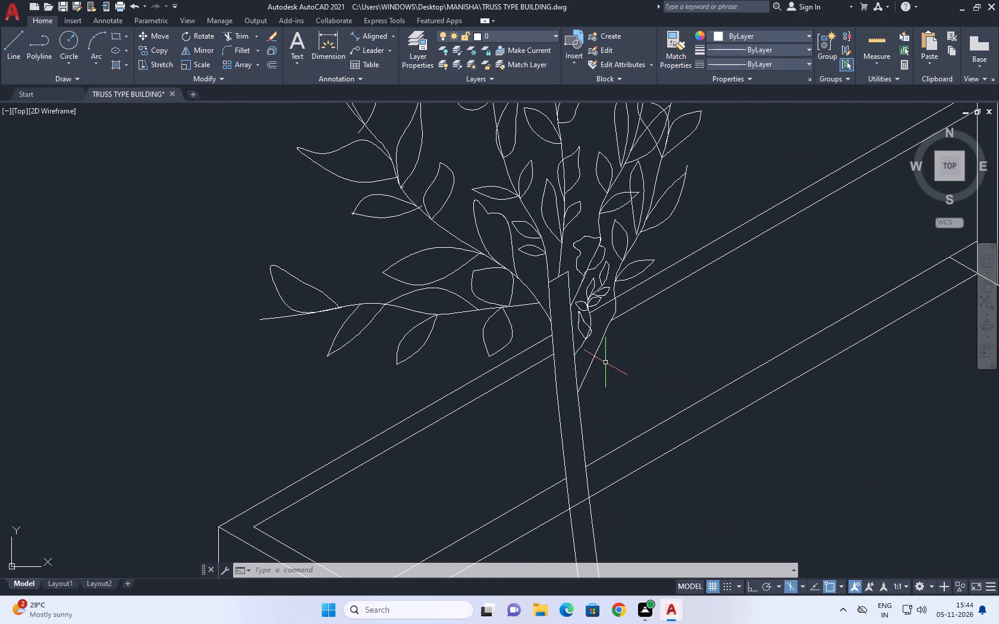
{"action": "key", "text": "s"}
{"action": "type", "text": "PL"}
{"action": "key", "text": "space"}
{"action": "scroll", "coordinate": [579, 396], "scroll_direction": "up", "scroll_amount": 2}
{"action": "left_click", "coordinate": [576, 395]}
{"action": "left_click", "coordinate": [606, 369]}
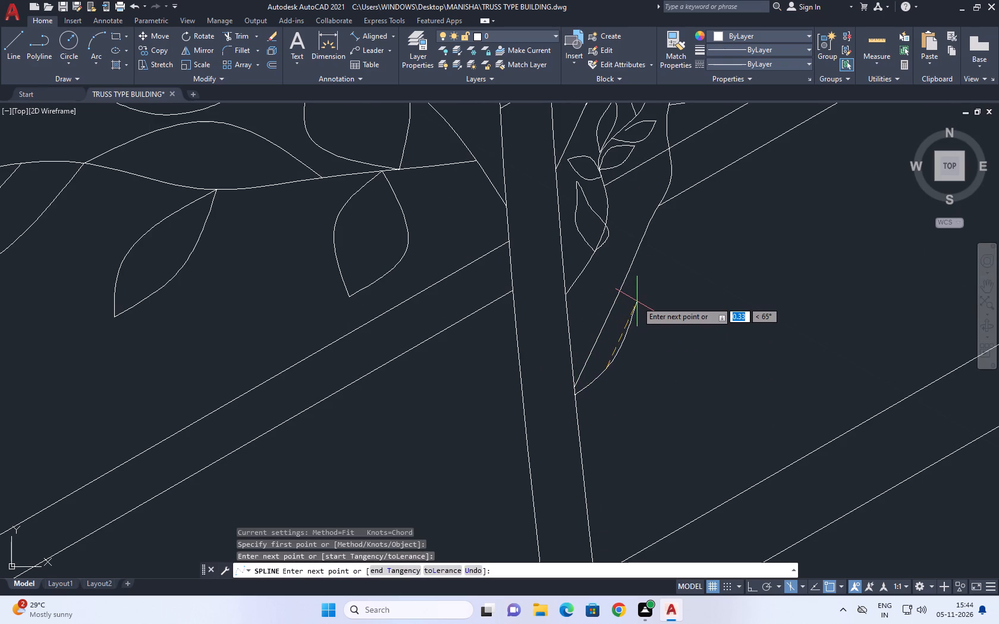
{"action": "key", "text": "ctrl+z"}
{"action": "left_click", "coordinate": [636, 281]}
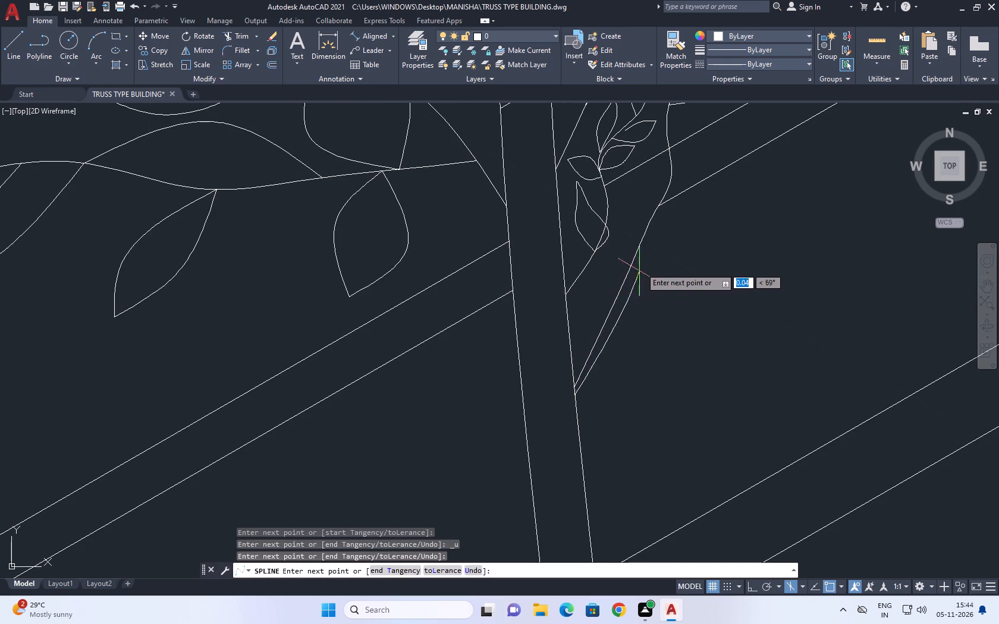
{"action": "left_click", "coordinate": [662, 203]}
{"action": "key", "text": "space"}
Draw a short spline from the trunk beside the small inner right branch, up to its lowest leaf, to thicken its base.
{"action": "scroll", "coordinate": [576, 285], "scroll_direction": "up", "scroll_amount": 2}
{"action": "key", "text": "space"}
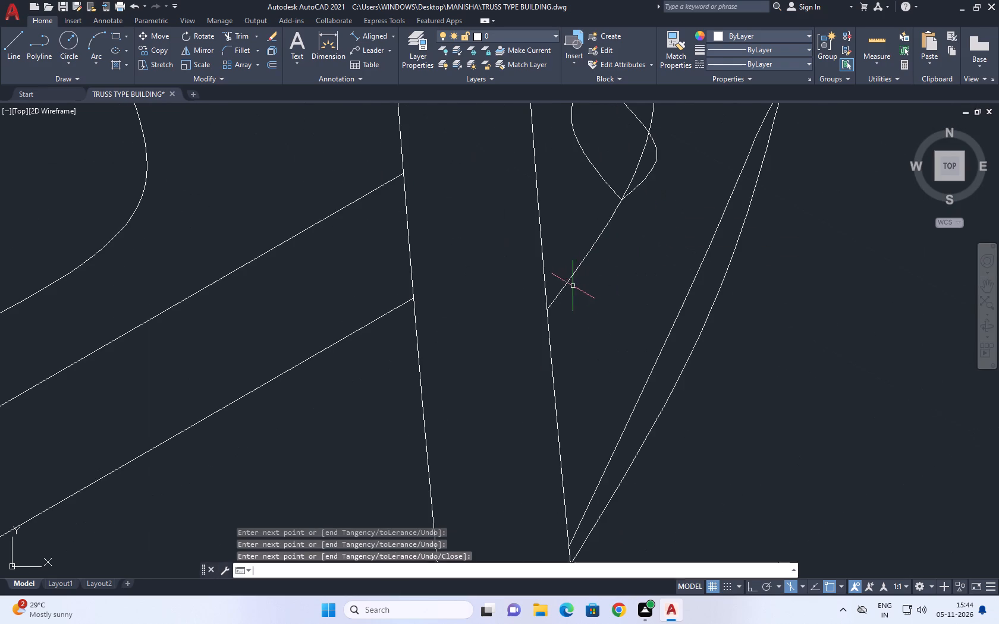
{"action": "left_click_drag", "start_coordinate": [546, 299], "coordinate": [552, 300]}
{"action": "left_click_drag", "start_coordinate": [601, 219], "coordinate": [607, 213]}
{"action": "left_click", "coordinate": [620, 190]}
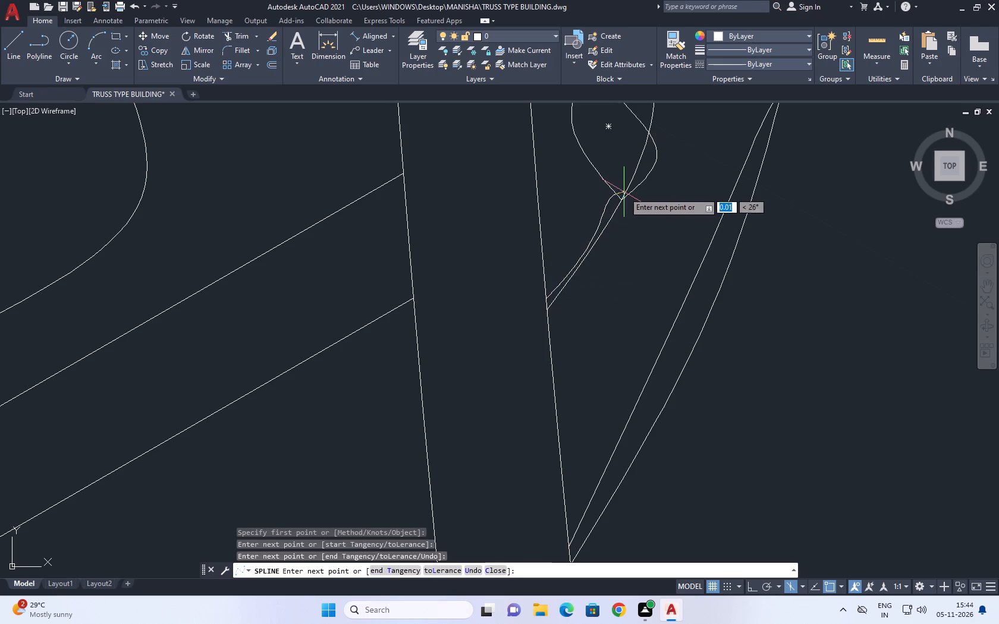
{"action": "key", "text": "space"}
{"action": "scroll", "coordinate": [633, 226], "scroll_direction": "down", "scroll_amount": 3}
Draw a spline beneath the lowest left branch, from its last leaf to the neighbouring branch near the trunk.
{"action": "key", "text": "space"}
{"action": "middle_click_drag", "start_coordinate": [611, 223], "coordinate": [643, 346]}
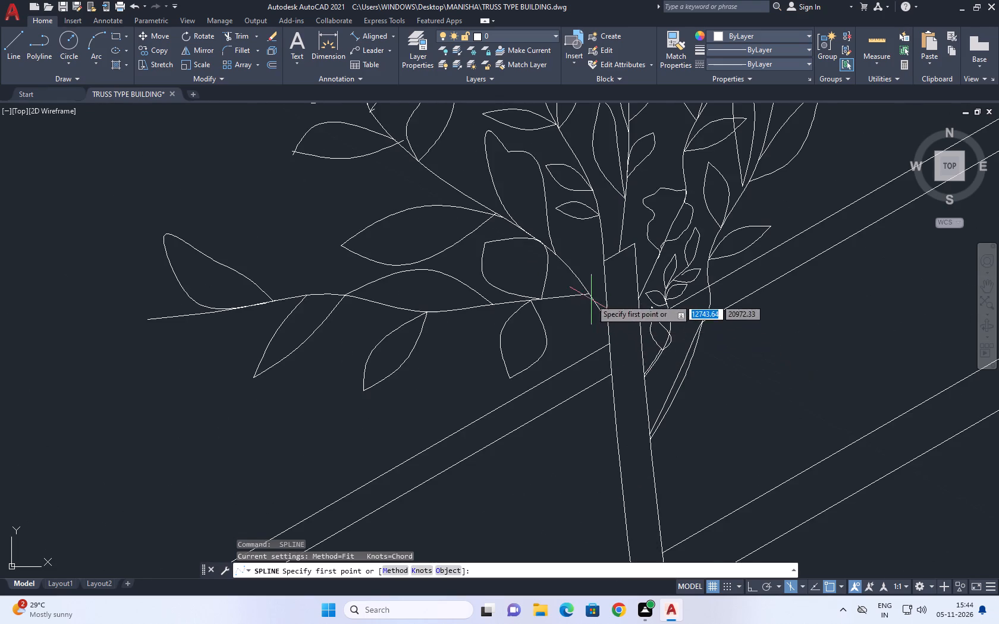
{"action": "scroll", "coordinate": [550, 298], "scroll_direction": "up", "scroll_amount": 1}
{"action": "left_click", "coordinate": [519, 301]}
{"action": "scroll", "coordinate": [565, 304], "scroll_direction": "up", "scroll_amount": 1}
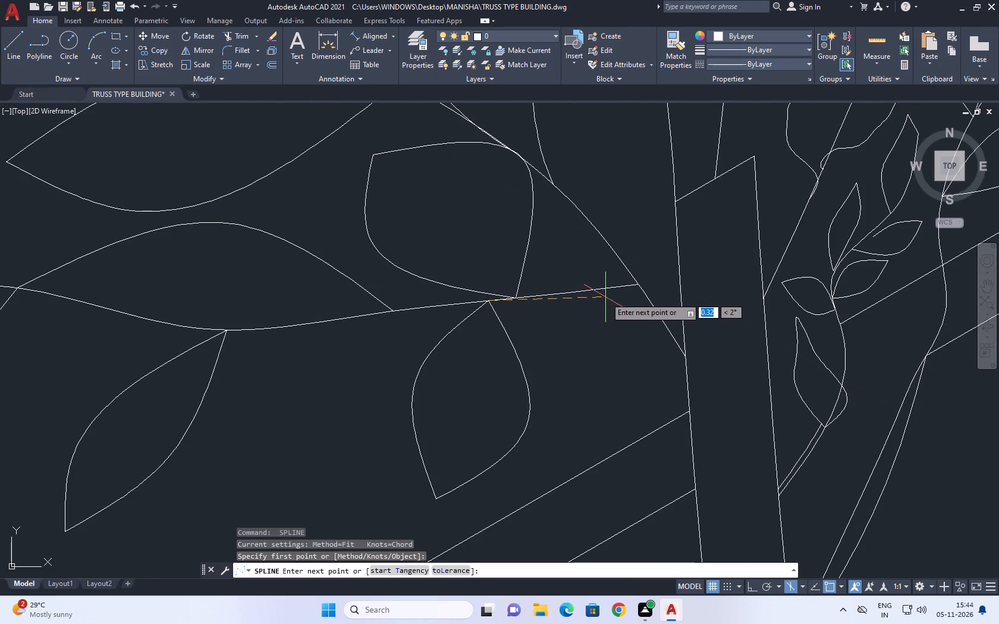
{"action": "left_click", "coordinate": [612, 297]}
{"action": "left_click", "coordinate": [648, 290]}
{"action": "key", "text": "space"}
Draw a second-edge spline for the upper left branch, from its leaf pair down to the trunk's top.
{"action": "middle_click_drag", "start_coordinate": [661, 251], "coordinate": [662, 394]}
{"action": "scroll", "coordinate": [662, 394], "scroll_direction": "up", "scroll_amount": 1}
{"action": "key", "text": "space"}
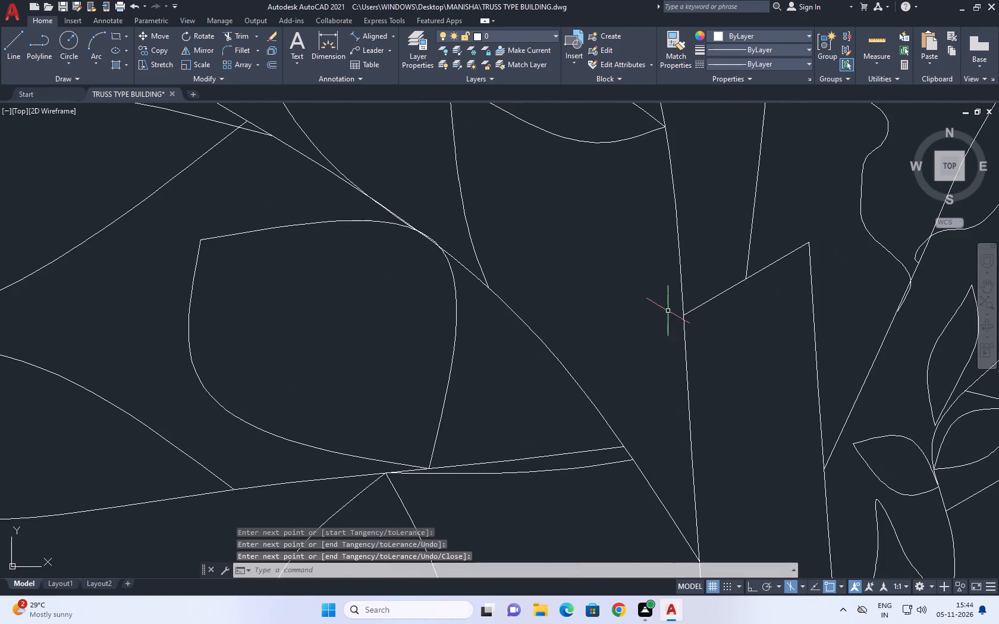
{"action": "middle_click_drag", "start_coordinate": [630, 261], "coordinate": [642, 398]}
{"action": "scroll", "coordinate": [658, 399], "scroll_direction": "down", "scroll_amount": 3}
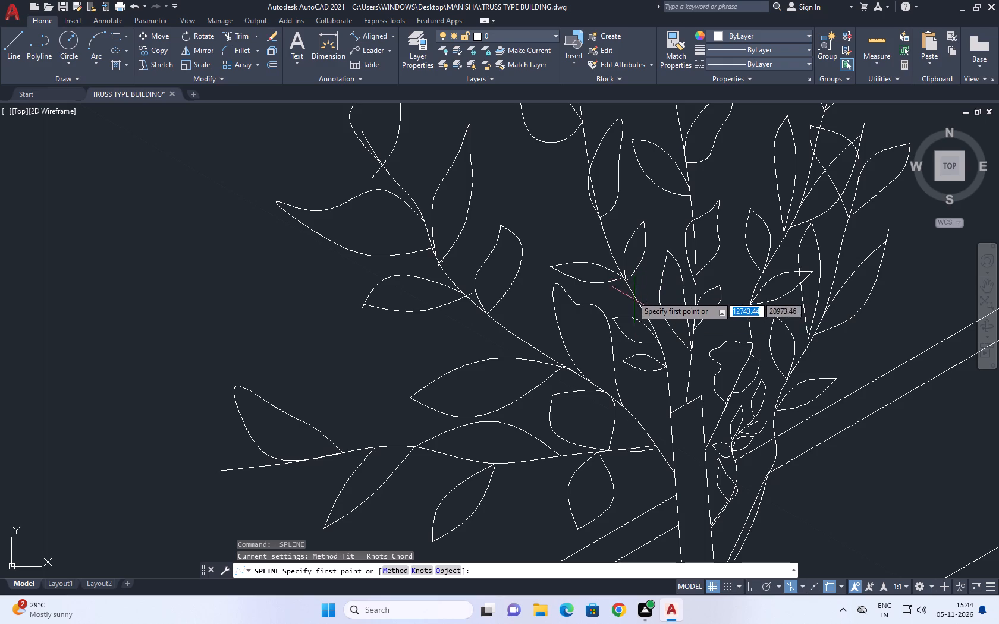
{"action": "scroll", "coordinate": [629, 285], "scroll_direction": "up", "scroll_amount": 1}
{"action": "left_click", "coordinate": [623, 276]}
{"action": "left_click", "coordinate": [699, 396]}
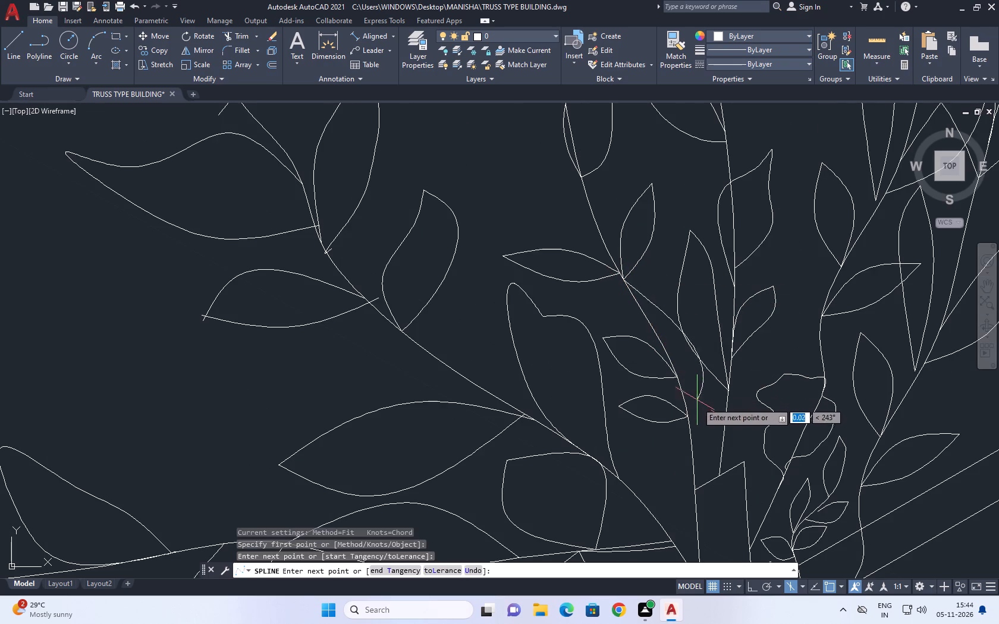
{"action": "left_click", "coordinate": [701, 481]}
{"action": "key", "text": "space"}
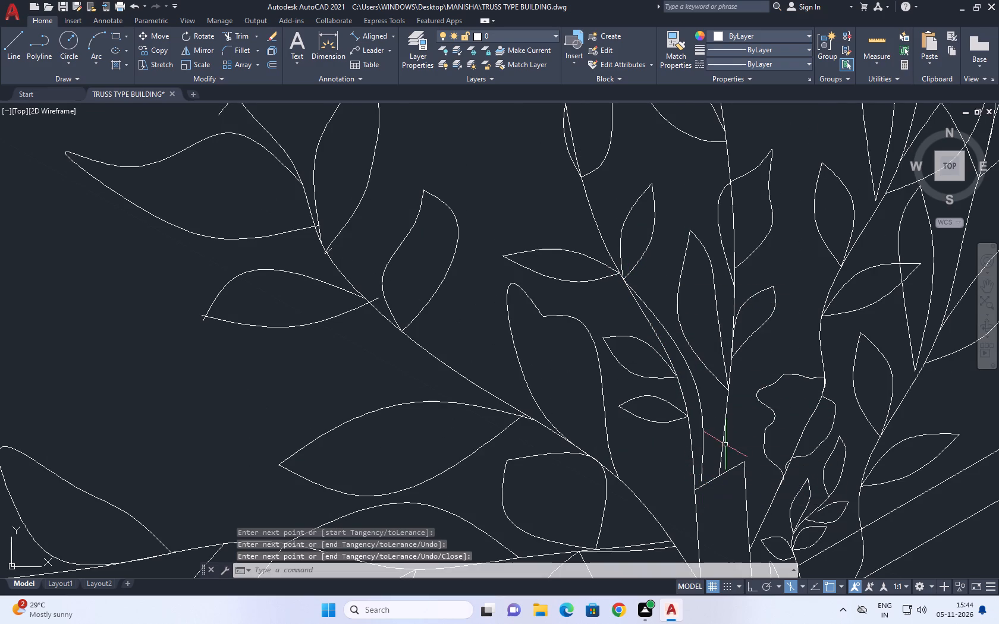
Draw a second-edge spline for the central stem, from the trunk's top edge up to the base of its lowest right leaf.
{"action": "key", "text": "space"}
{"action": "scroll", "coordinate": [726, 474], "scroll_direction": "up", "scroll_amount": 2}
{"action": "left_click", "coordinate": [721, 472]}
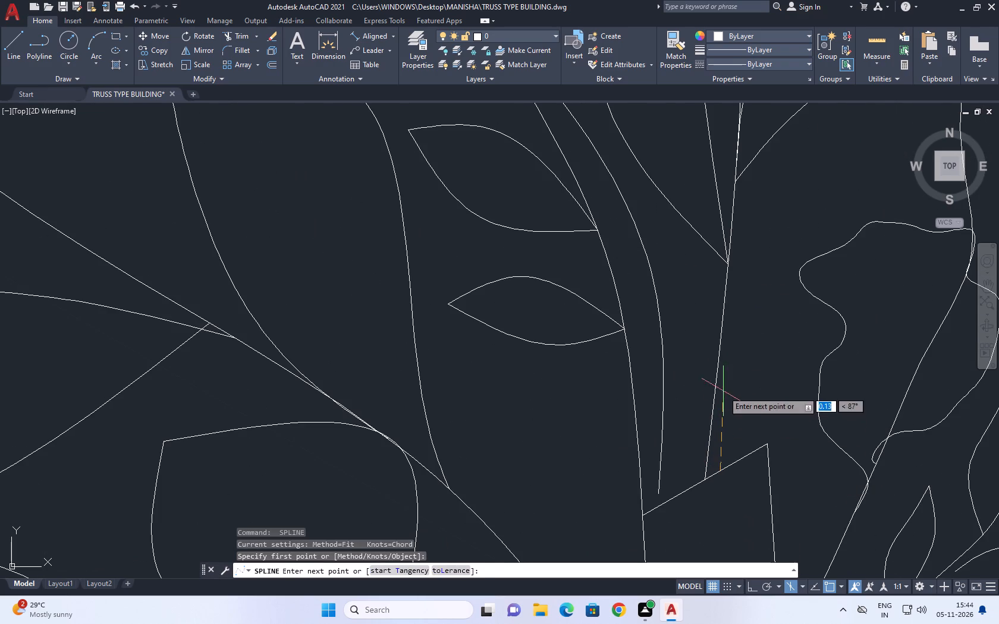
{"action": "left_click", "coordinate": [733, 325]}
{"action": "middle_click_drag", "start_coordinate": [733, 244], "coordinate": [733, 370]}
{"action": "left_click", "coordinate": [736, 311]}
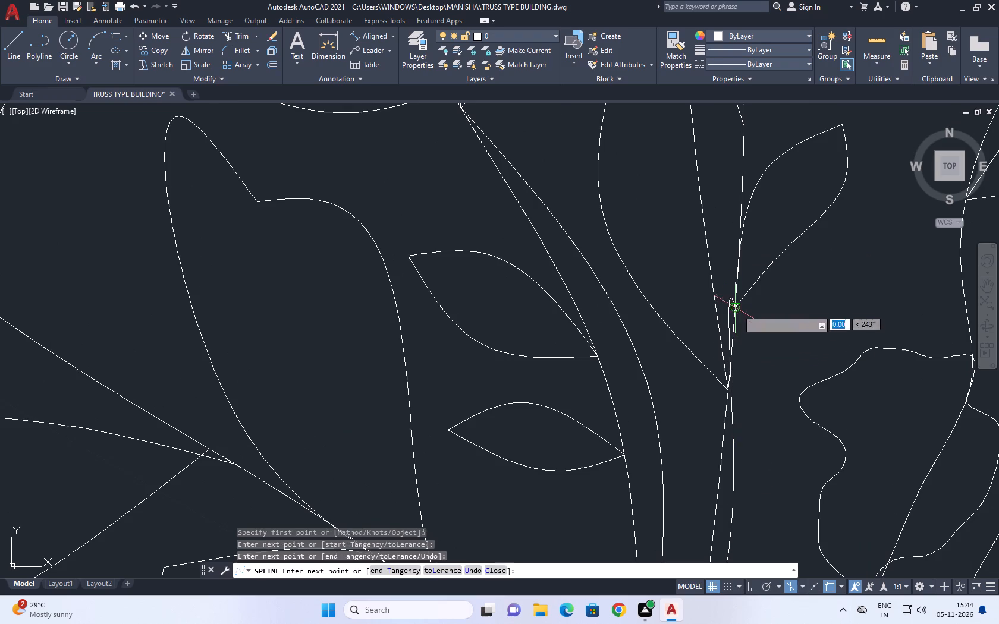
{"action": "key", "text": "space"}
{"action": "scroll", "coordinate": [739, 268], "scroll_direction": "down", "scroll_amount": 3}
Stretch the upper left branch's second-edge spline closer to the branch, with its end on the trunk's top edge, and deselect it.
{"action": "scroll", "coordinate": [718, 350], "scroll_direction": "up", "scroll_amount": 3}
{"action": "left_click", "coordinate": [725, 223]}
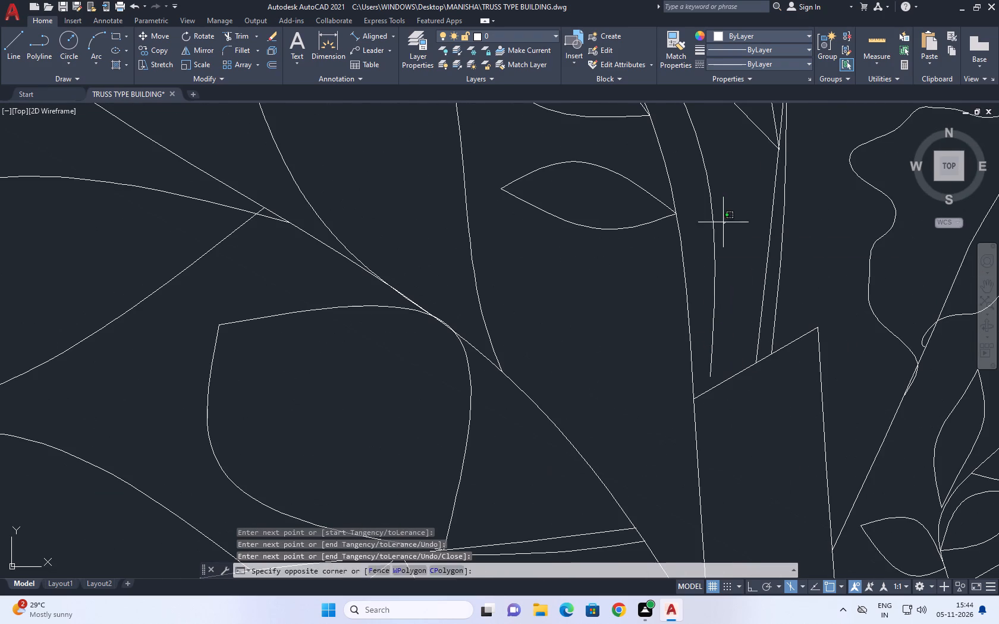
{"action": "left_click_drag", "start_coordinate": [706, 232], "coordinate": [704, 238]}
{"action": "left_click", "coordinate": [703, 163]}
{"action": "left_click", "coordinate": [696, 202]}
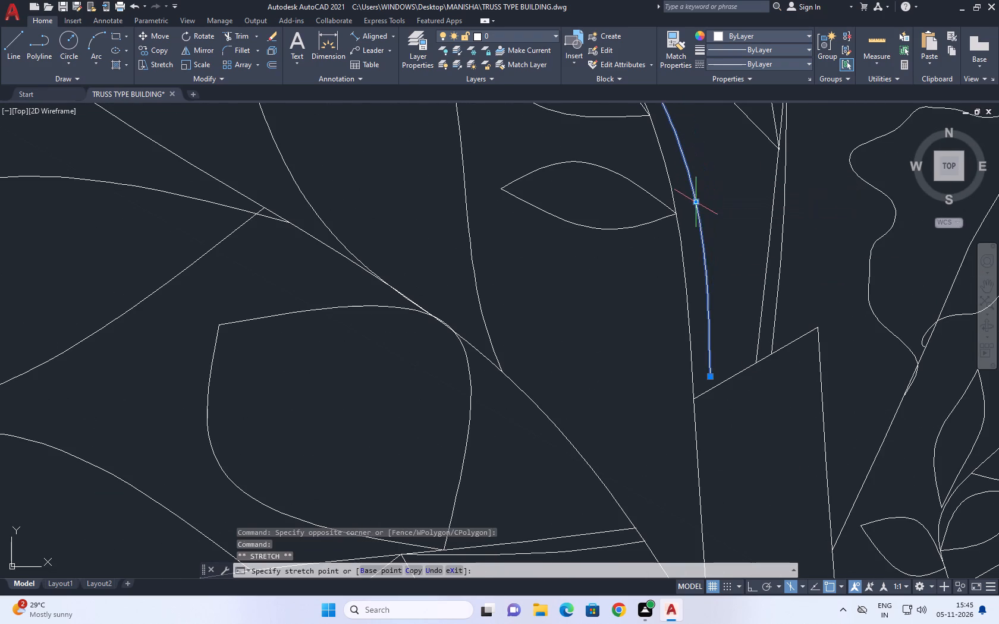
{"action": "left_click", "coordinate": [711, 379]}
{"action": "left_click", "coordinate": [708, 393]}
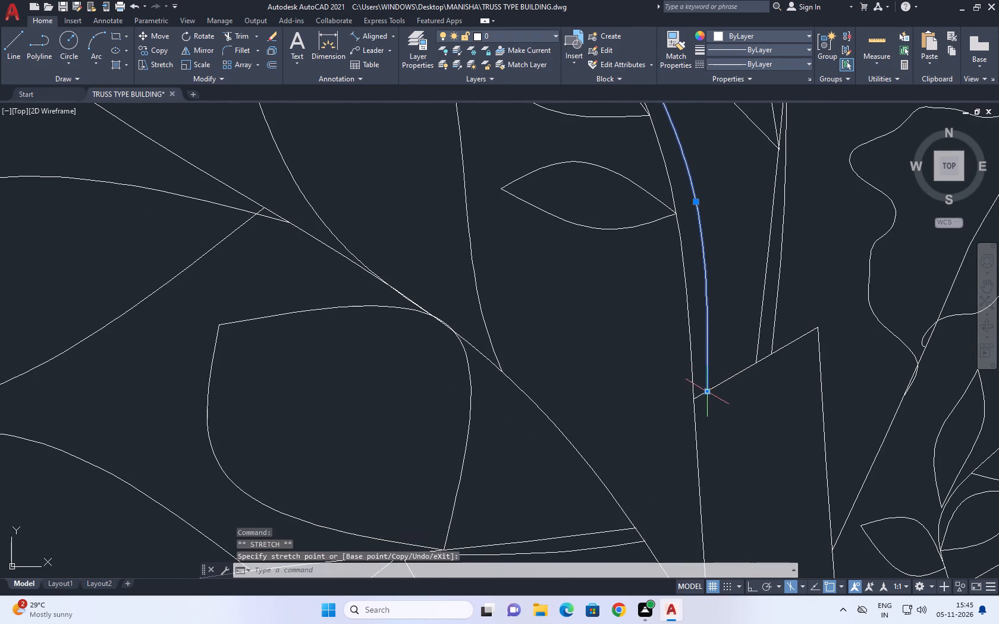
{"action": "scroll", "coordinate": [712, 325], "scroll_direction": "down", "scroll_amount": 3}
{"action": "middle_click_drag", "start_coordinate": [736, 304], "coordinate": [632, 358]}
{"action": "right_click", "coordinate": [651, 230]}
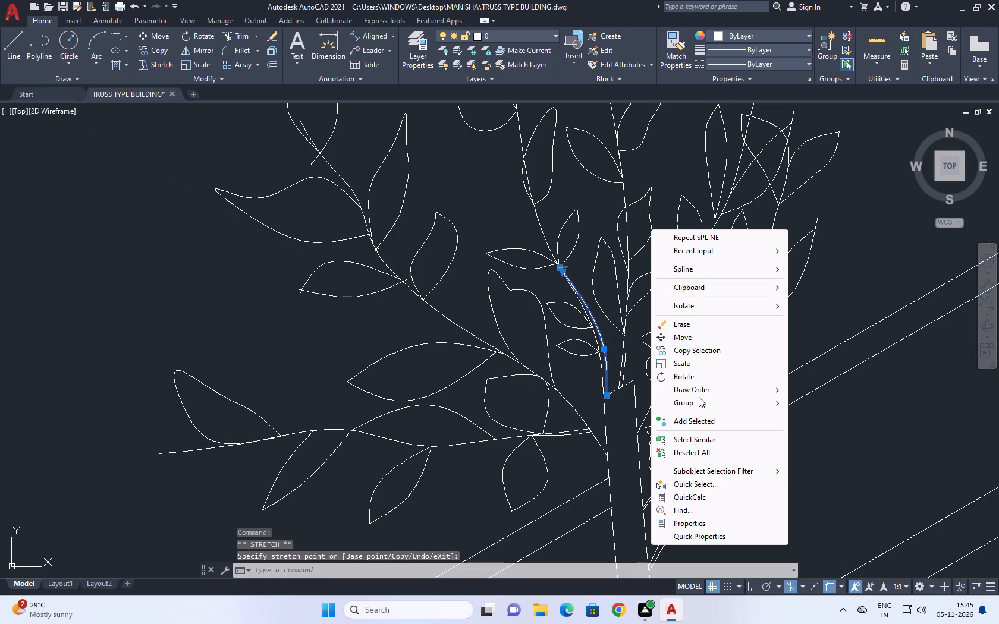
{"action": "left_click", "coordinate": [700, 451]}
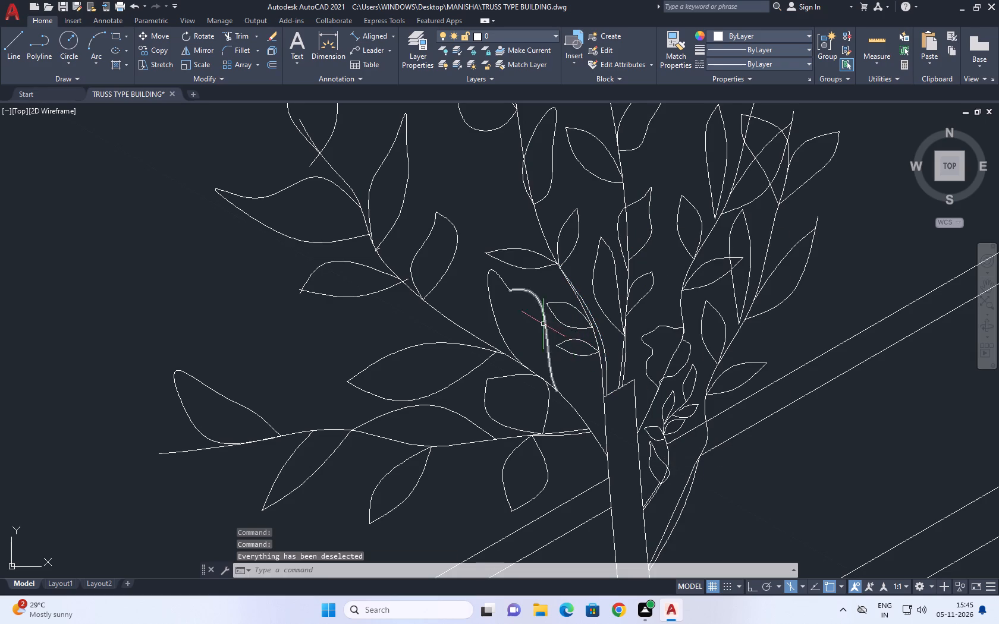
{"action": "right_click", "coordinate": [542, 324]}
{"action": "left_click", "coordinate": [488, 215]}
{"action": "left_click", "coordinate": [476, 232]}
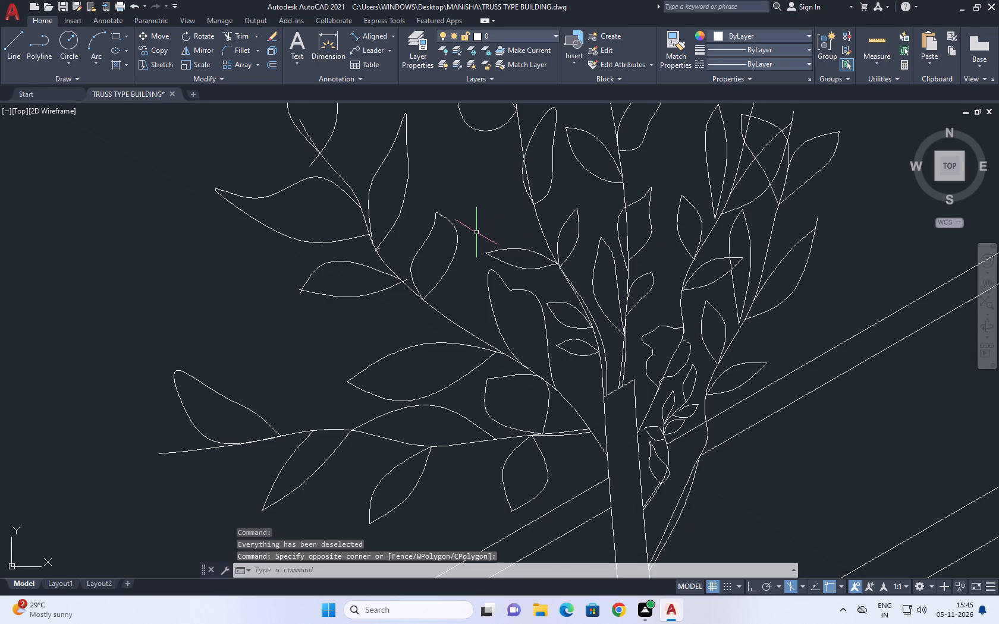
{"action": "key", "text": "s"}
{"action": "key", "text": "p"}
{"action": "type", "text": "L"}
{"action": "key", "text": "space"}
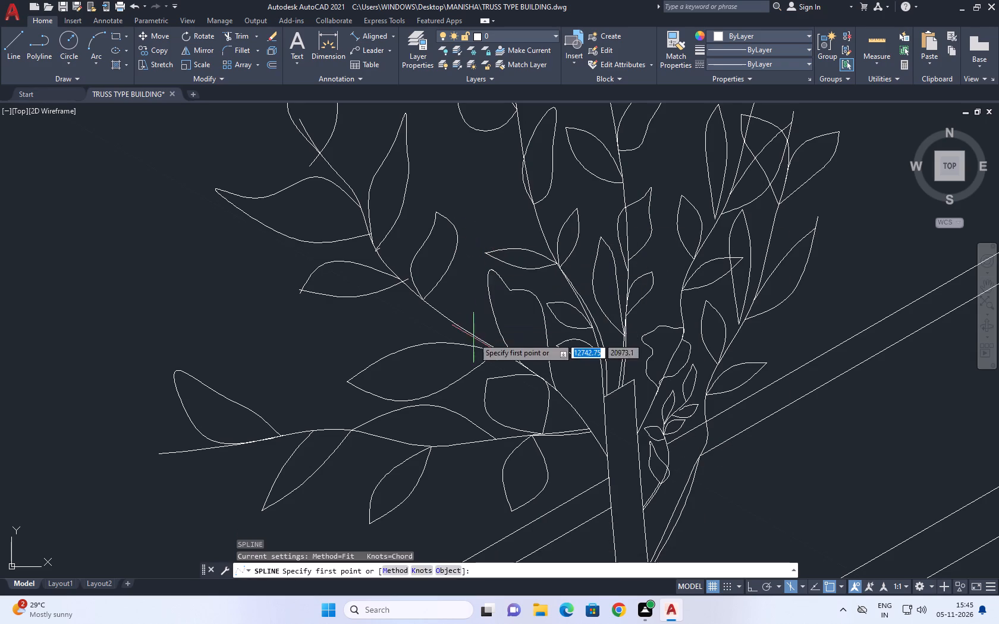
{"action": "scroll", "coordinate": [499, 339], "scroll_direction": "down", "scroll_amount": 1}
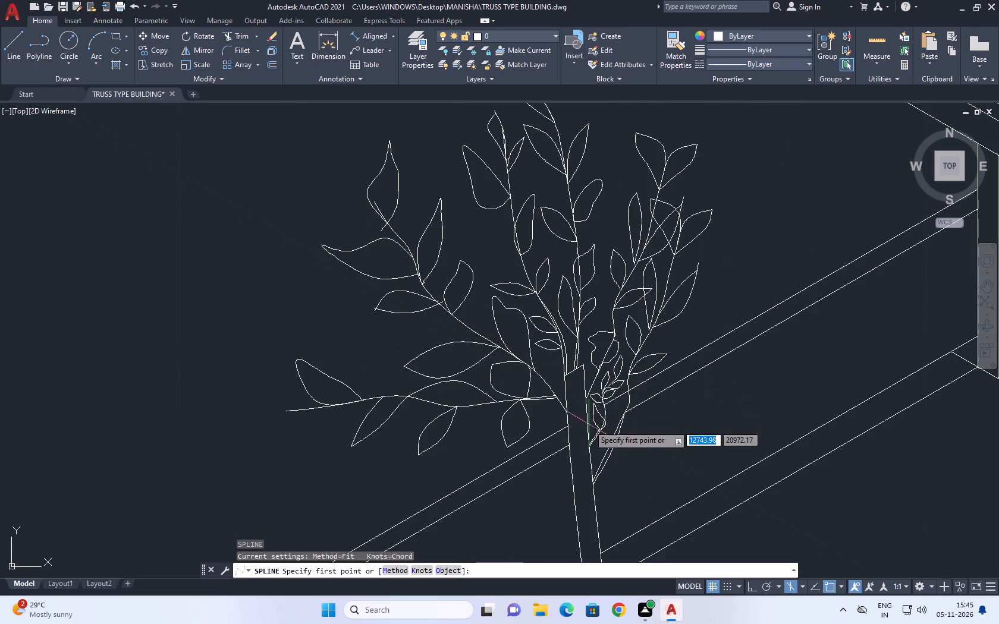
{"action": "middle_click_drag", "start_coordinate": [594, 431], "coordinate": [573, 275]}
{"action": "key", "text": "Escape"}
Stretch the top corner point of the trunk's right edge onto the top of its left edge to round the trunk's top.
{"action": "scroll", "coordinate": [566, 236], "scroll_direction": "up", "scroll_amount": 2}
{"action": "left_click", "coordinate": [563, 165]}
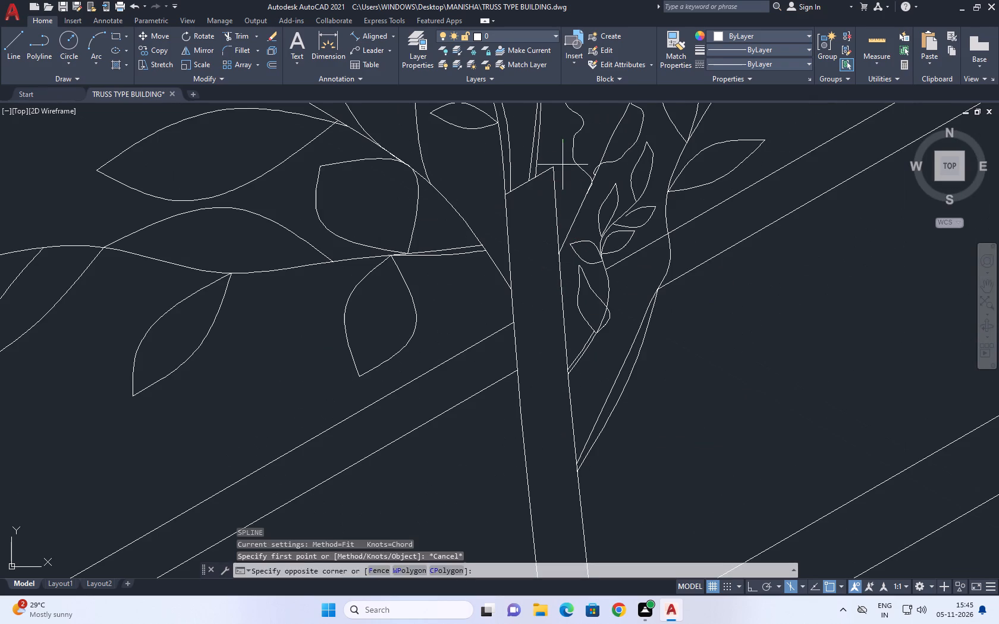
{"action": "left_click_drag", "start_coordinate": [539, 201], "coordinate": [538, 207]}
{"action": "left_click", "coordinate": [551, 169]}
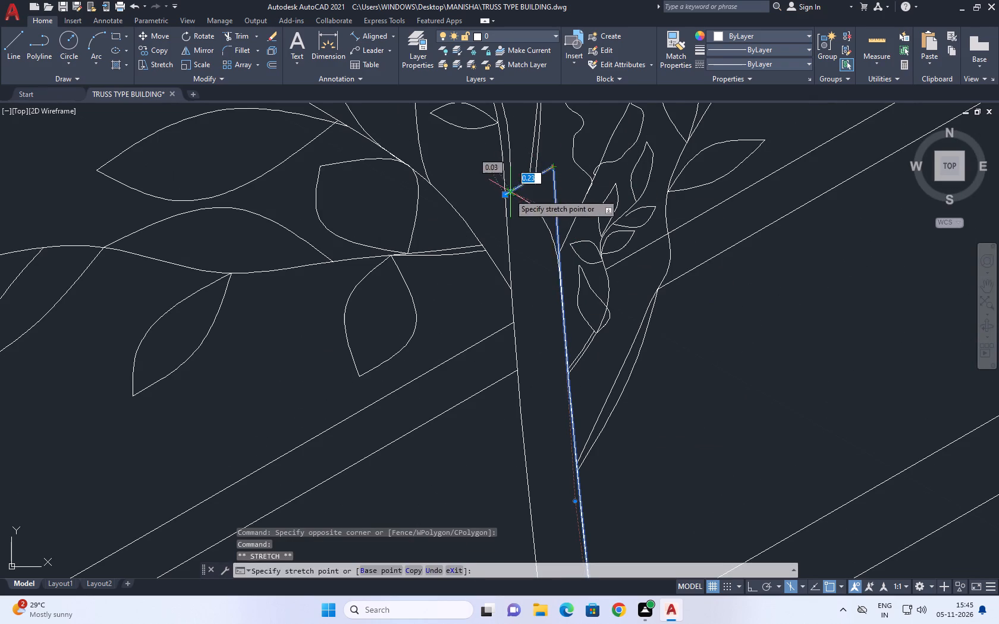
{"action": "left_click", "coordinate": [501, 198]}
{"action": "scroll", "coordinate": [548, 260], "scroll_direction": "down", "scroll_amount": 4}
{"action": "key", "text": "Escape"}
Extend the lower ends of the central stem and upper left branch splines to the trunk's rounded top edge.
{"action": "scroll", "coordinate": [557, 272], "scroll_direction": "up", "scroll_amount": 4}
{"action": "middle_click_drag", "start_coordinate": [528, 190], "coordinate": [535, 254]}
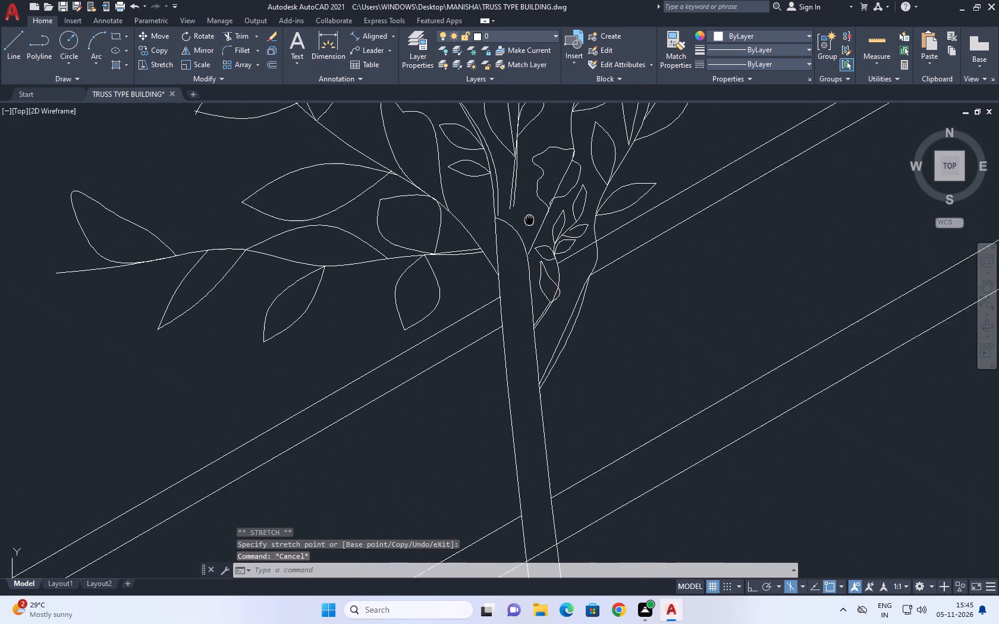
{"action": "middle_click_drag", "start_coordinate": [535, 254], "coordinate": [552, 309]}
{"action": "type", "text": "EX"}
{"action": "key", "text": "x"}
{"action": "key", "text": "space"}
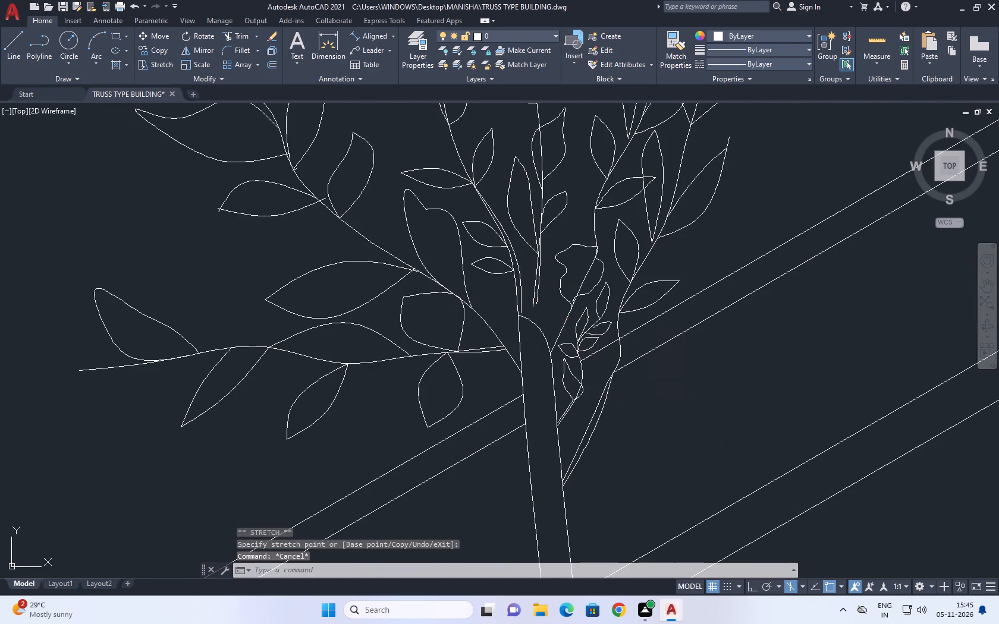
{"action": "left_click", "coordinate": [532, 291]}
{"action": "left_click", "coordinate": [544, 292]}
{"action": "left_click", "coordinate": [526, 303]}
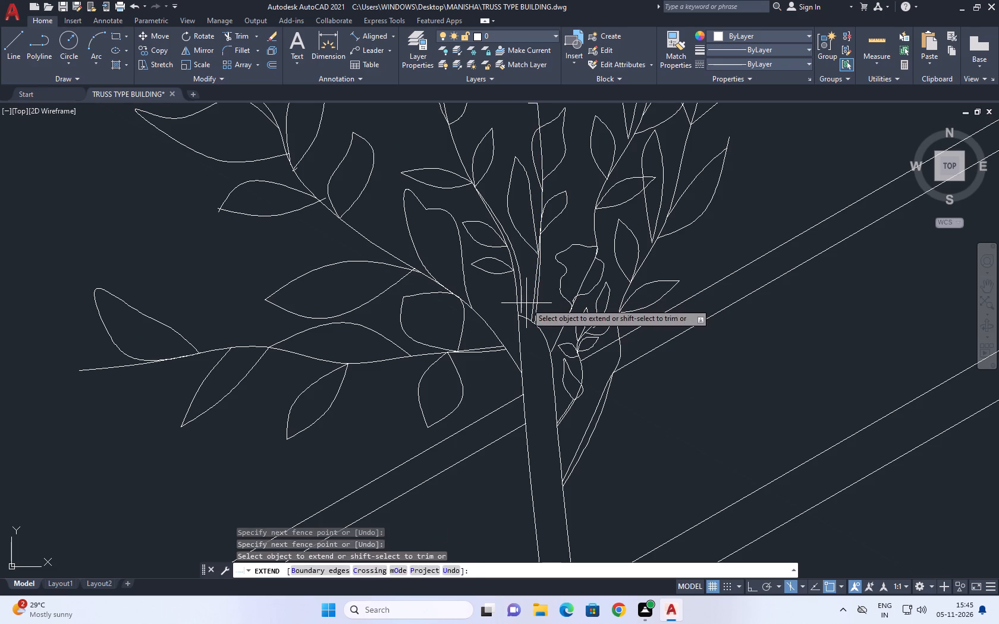
{"action": "left_click", "coordinate": [523, 308]}
{"action": "key", "text": "Escape"}
Stretch the middle control point of the trunk's right-edge spline toward the left edge to narrow the upper trunk.
{"action": "left_click", "coordinate": [539, 335]}
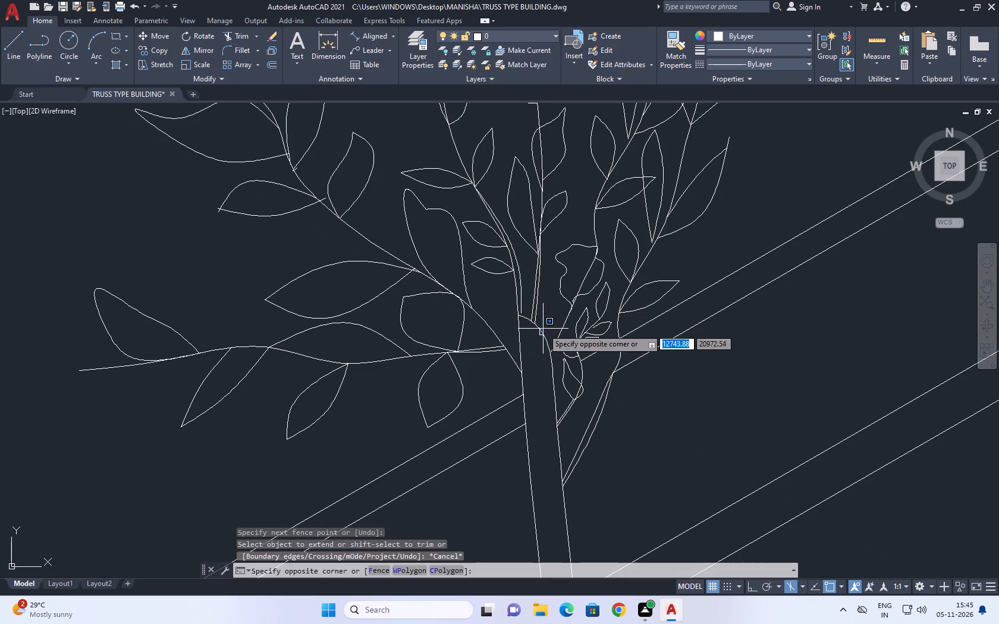
{"action": "left_click", "coordinate": [543, 328]}
{"action": "left_click_drag", "start_coordinate": [542, 327], "coordinate": [542, 333]}
{"action": "left_click", "coordinate": [537, 345]}
{"action": "left_click_drag", "start_coordinate": [548, 310], "coordinate": [542, 313]}
{"action": "left_click", "coordinate": [542, 330]}
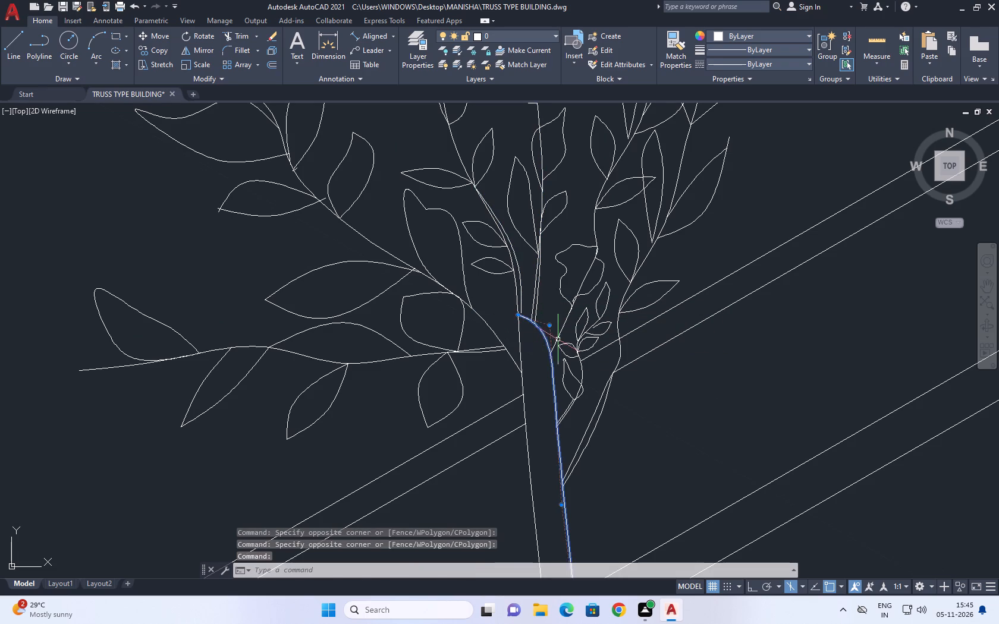
{"action": "scroll", "coordinate": [558, 339], "scroll_direction": "down", "scroll_amount": 2}
{"action": "middle_click_drag", "start_coordinate": [587, 383], "coordinate": [585, 311]}
{"action": "scroll", "coordinate": [561, 334], "scroll_direction": "up", "scroll_amount": 2}
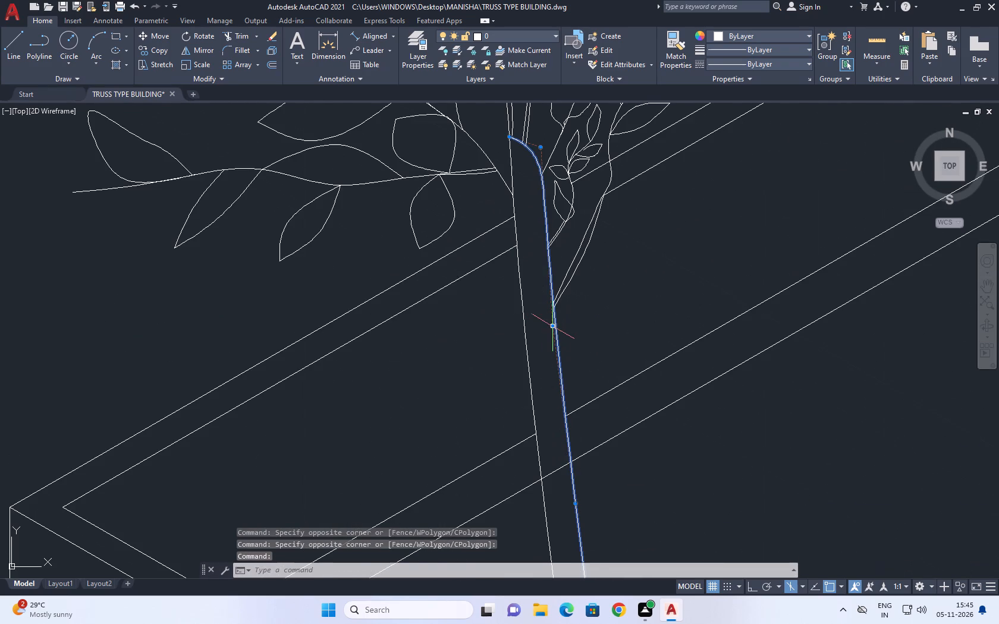
{"action": "left_click", "coordinate": [554, 326]}
{"action": "left_click_drag", "start_coordinate": [532, 338], "coordinate": [534, 345]}
Stretch the upper control point of the trunk's right-edge spline inward to tighten its rounded top, and deselect it.
{"action": "scroll", "coordinate": [545, 158], "scroll_direction": "up", "scroll_amount": 1}
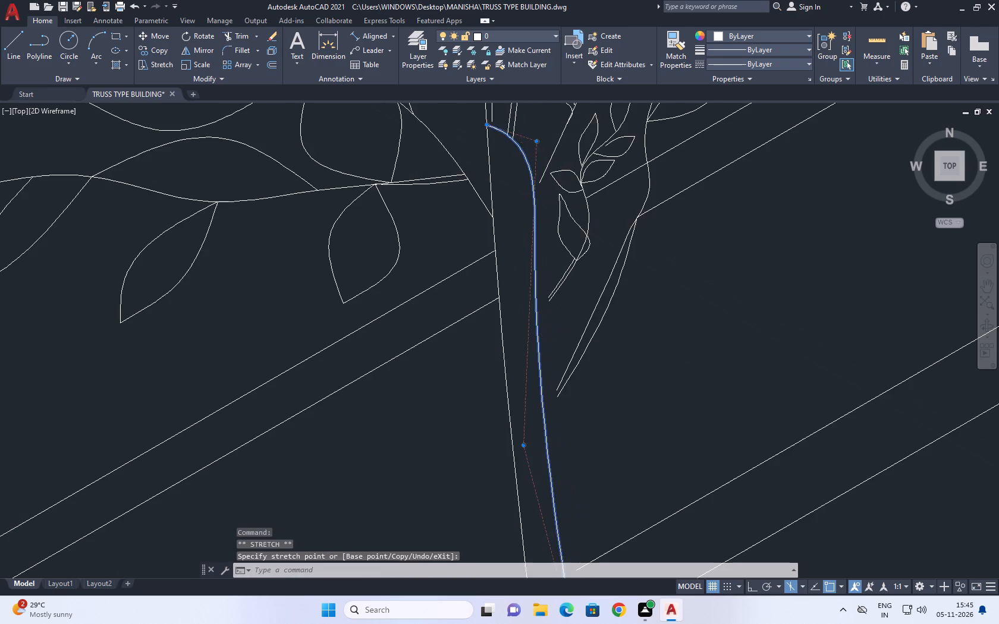
{"action": "scroll", "coordinate": [542, 155], "scroll_direction": "up", "scroll_amount": 1}
{"action": "left_click", "coordinate": [534, 137]}
{"action": "left_click", "coordinate": [511, 155]}
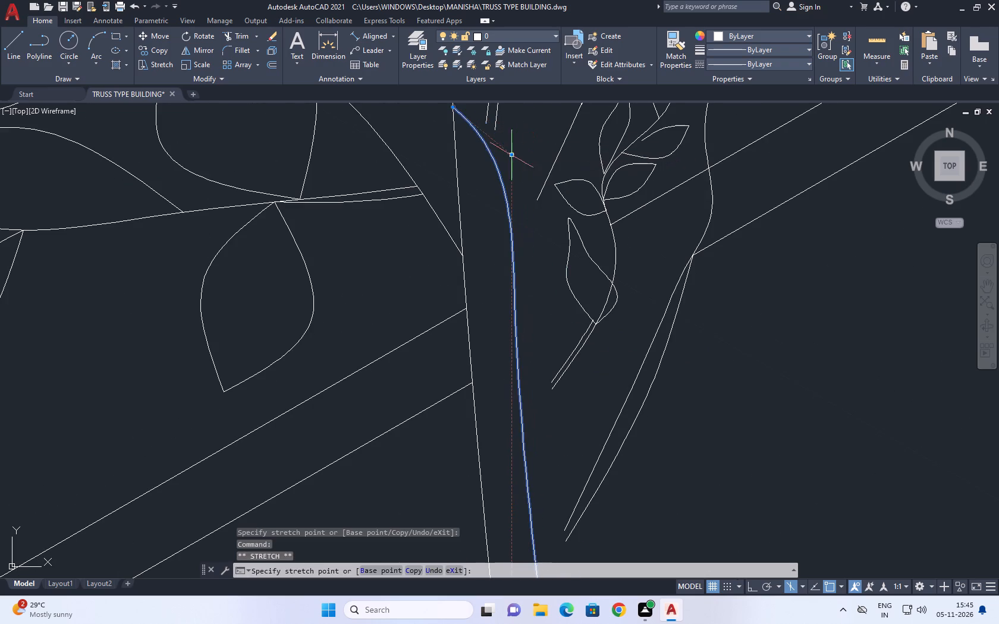
{"action": "key", "text": "Escape"}
Extend the lower ends of the innermost right branch and both central stem splines to the trunk's reshaped right edge.
{"action": "middle_click_drag", "start_coordinate": [530, 184], "coordinate": [554, 273]}
{"action": "scroll", "coordinate": [555, 269], "scroll_direction": "up", "scroll_amount": 1}
{"action": "middle_click_drag", "start_coordinate": [564, 265], "coordinate": [577, 282]}
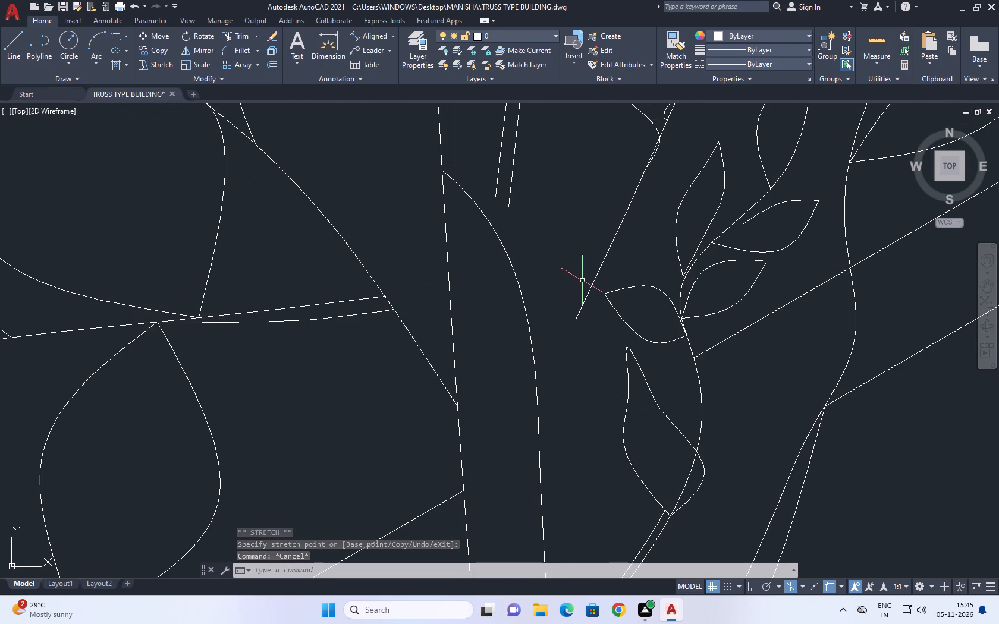
{"action": "middle_click_drag", "start_coordinate": [630, 326], "coordinate": [611, 293]}
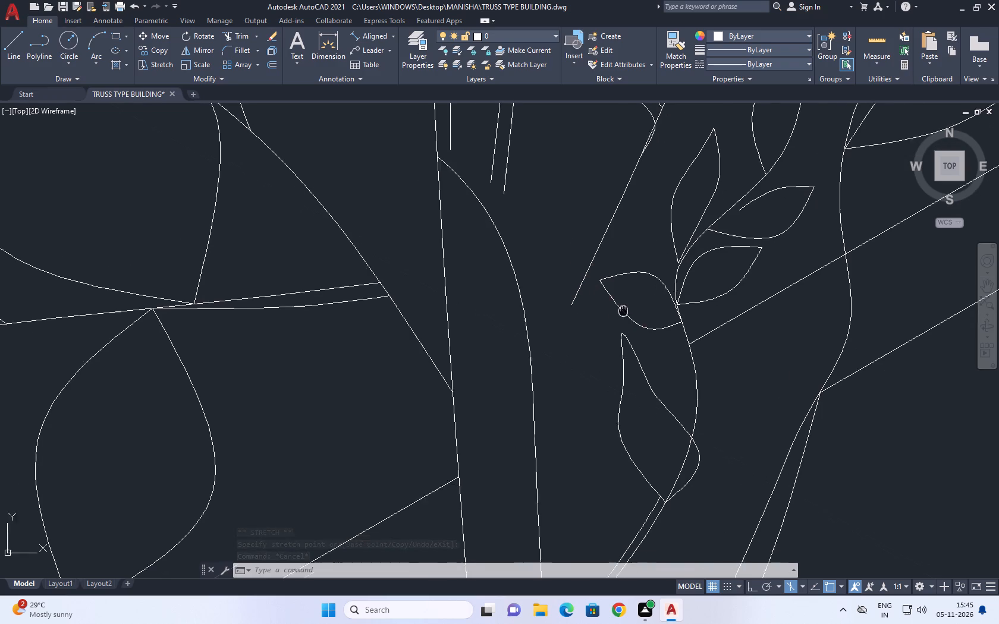
{"action": "middle_click_drag", "start_coordinate": [611, 293], "coordinate": [599, 275]}
{"action": "key", "text": "e"}
{"action": "key", "text": "x"}
{"action": "key", "text": "space"}
{"action": "left_click", "coordinate": [551, 234]}
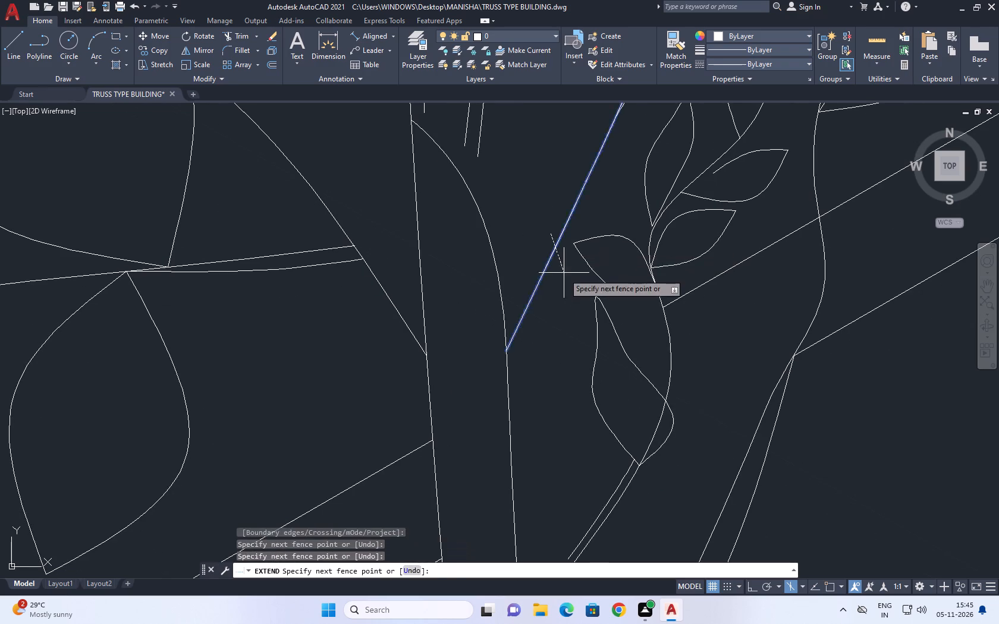
{"action": "left_click", "coordinate": [564, 277]}
{"action": "scroll", "coordinate": [546, 259], "scroll_direction": "down", "scroll_amount": 3}
{"action": "left_click", "coordinate": [523, 209]}
{"action": "left_click", "coordinate": [540, 226]}
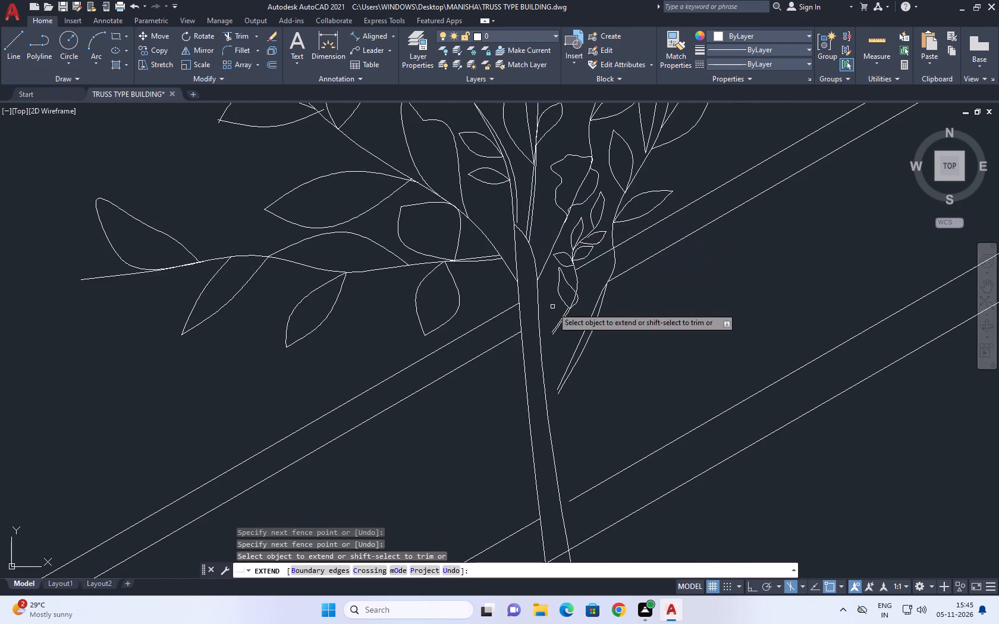
Extend the lower ends of the two double-edged lower right branches to the trunk's right edge.
{"action": "scroll", "coordinate": [558, 326], "scroll_direction": "up", "scroll_amount": 2}
{"action": "left_click", "coordinate": [552, 312]}
{"action": "left_click", "coordinate": [556, 348]}
{"action": "middle_click_drag", "start_coordinate": [664, 401], "coordinate": [628, 322]}
{"action": "left_click", "coordinate": [541, 321]}
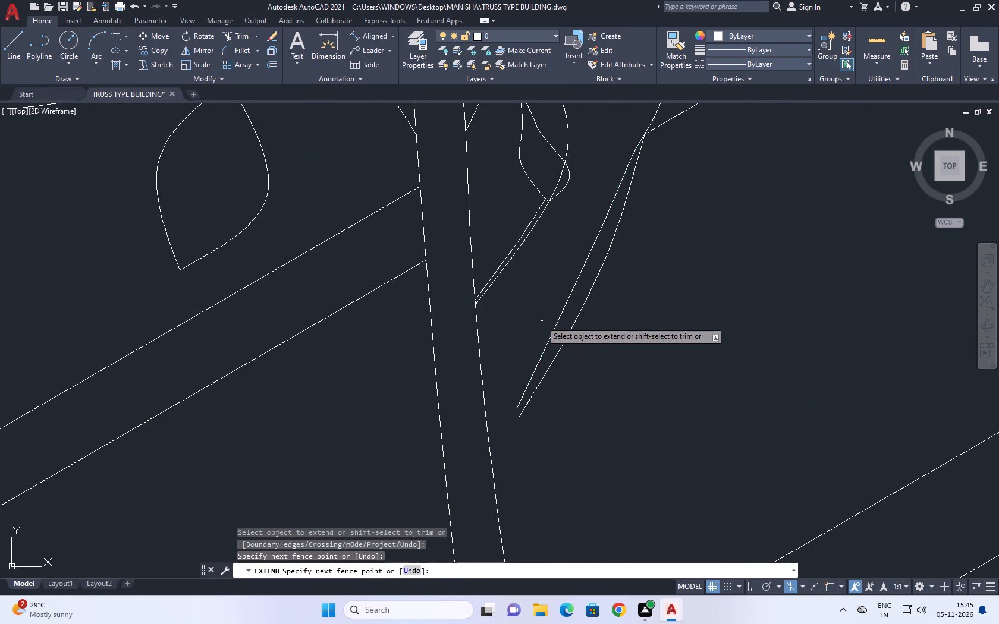
{"action": "left_click", "coordinate": [595, 371]}
{"action": "scroll", "coordinate": [575, 341], "scroll_direction": "down", "scroll_amount": 2}
{"action": "left_click", "coordinate": [593, 357]}
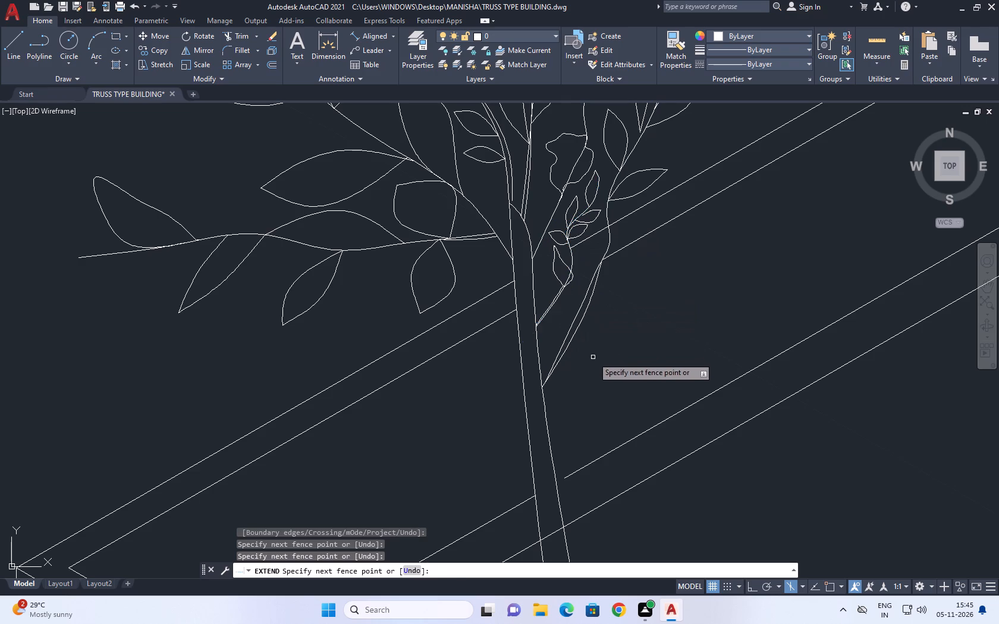
Extend the upper left branch's second-edge spline down to the trunk's rounded top edge and finish extending.
{"action": "scroll", "coordinate": [526, 193], "scroll_direction": "up", "scroll_amount": 1}
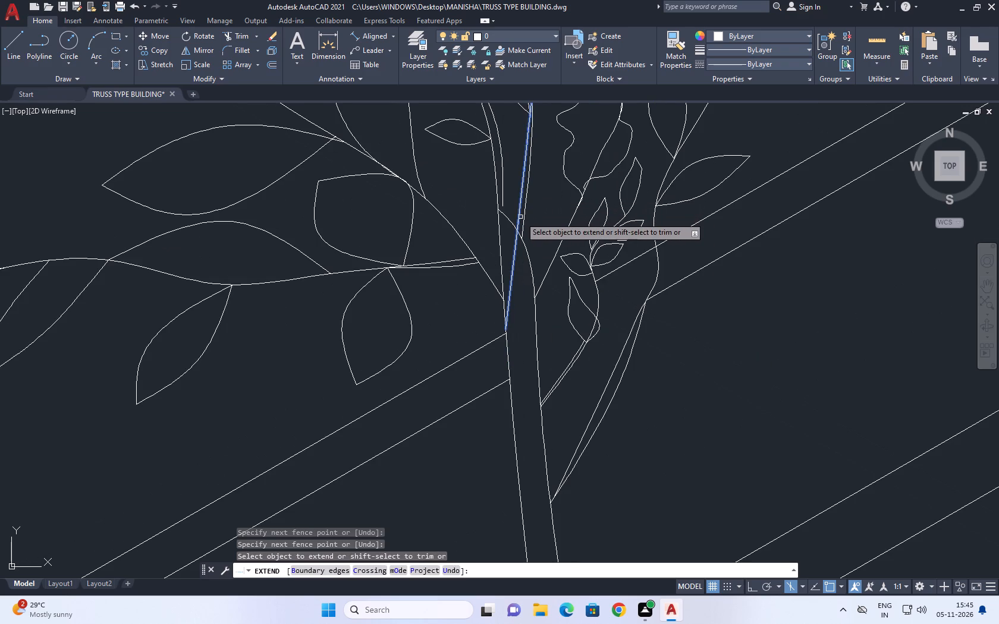
{"action": "scroll", "coordinate": [522, 224], "scroll_direction": "up", "scroll_amount": 1}
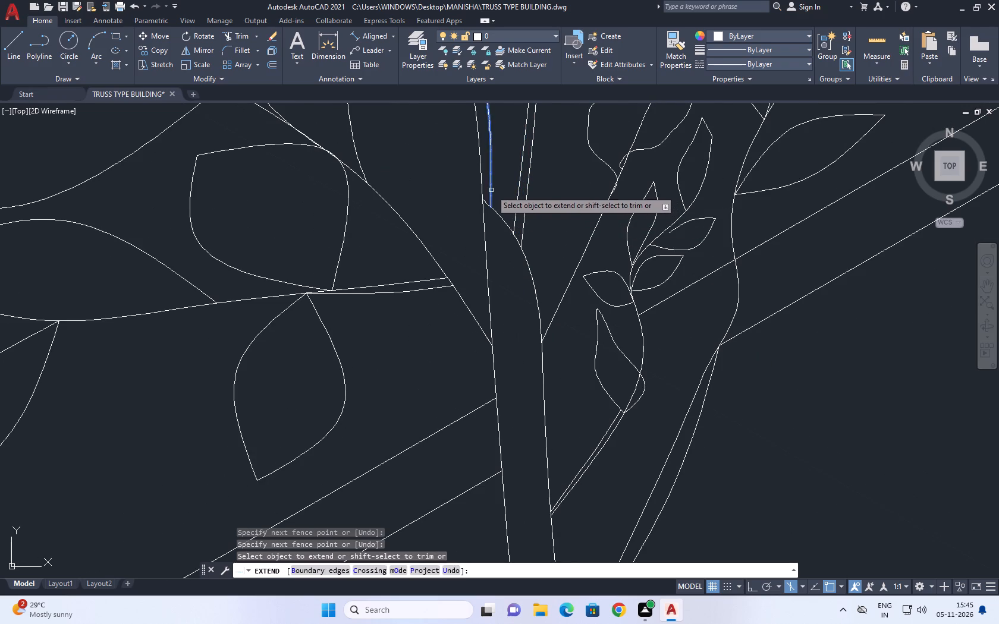
{"action": "left_click", "coordinate": [491, 191]}
{"action": "key", "text": "space"}
Draw a new branch spline from the lowest right branch, curving outward and up across the boundary wall lines.
{"action": "scroll", "coordinate": [602, 290], "scroll_direction": "down", "scroll_amount": 2}
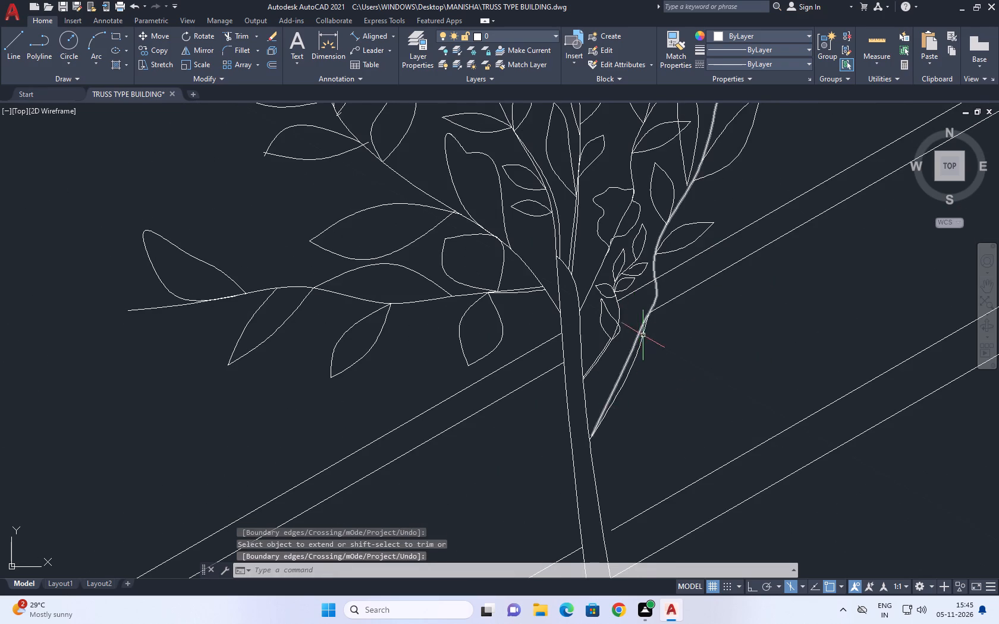
{"action": "middle_click_drag", "start_coordinate": [643, 342], "coordinate": [647, 357]}
{"action": "scroll", "coordinate": [603, 336], "scroll_direction": "down", "scroll_amount": 2}
{"action": "middle_click_drag", "start_coordinate": [642, 362], "coordinate": [646, 381]}
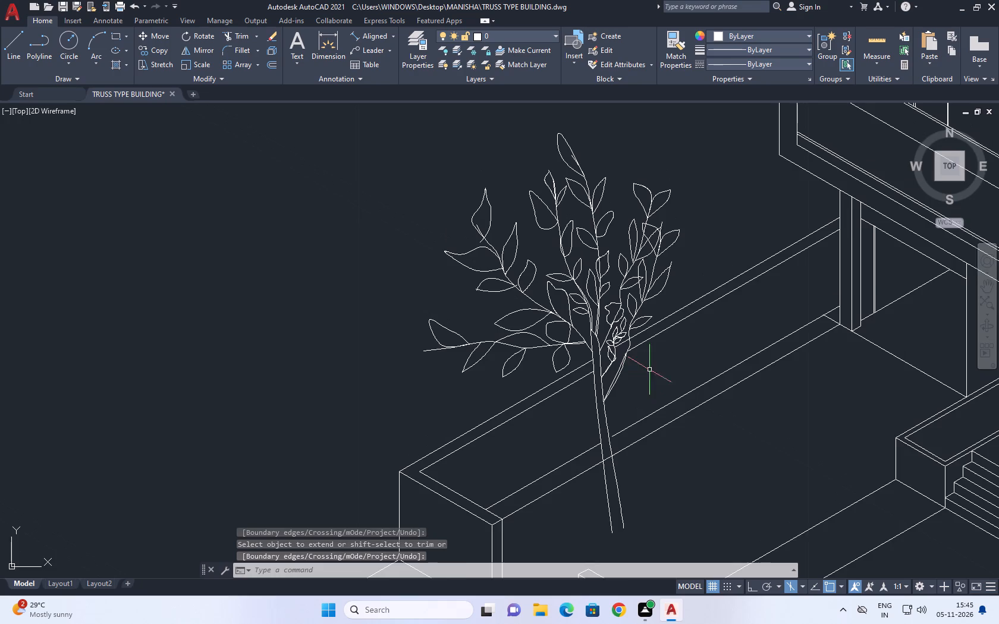
{"action": "middle_click_drag", "start_coordinate": [642, 392], "coordinate": [625, 409]}
{"action": "key", "text": "s"}
{"action": "key", "text": "p"}
{"action": "type", "text": "L"}
{"action": "key", "text": "space"}
{"action": "scroll", "coordinate": [590, 386], "scroll_direction": "up", "scroll_amount": 1}
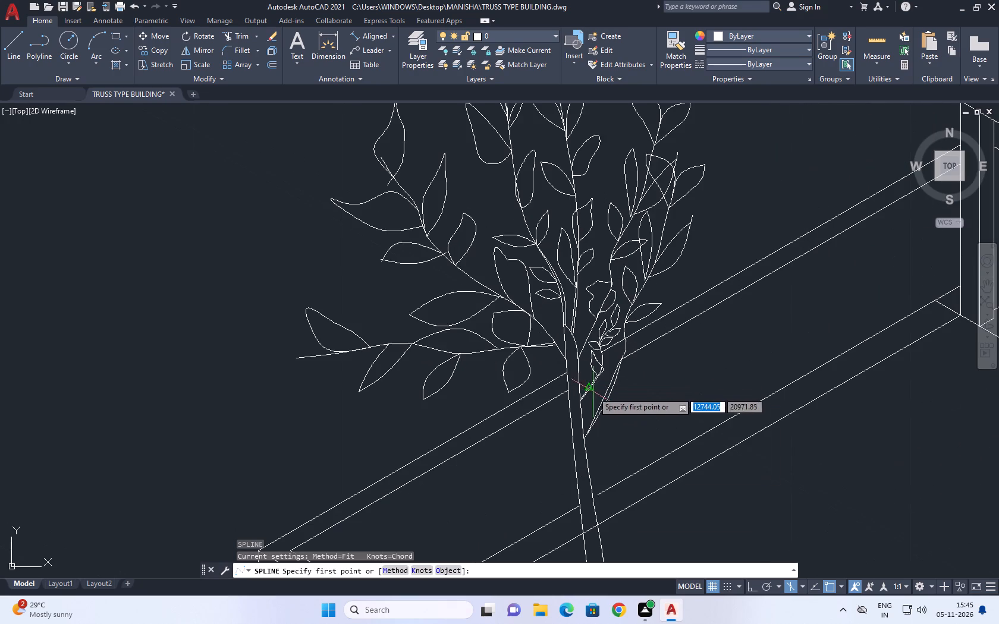
{"action": "left_click", "coordinate": [603, 408]}
{"action": "left_click", "coordinate": [654, 374]}
{"action": "left_click", "coordinate": [678, 358]}
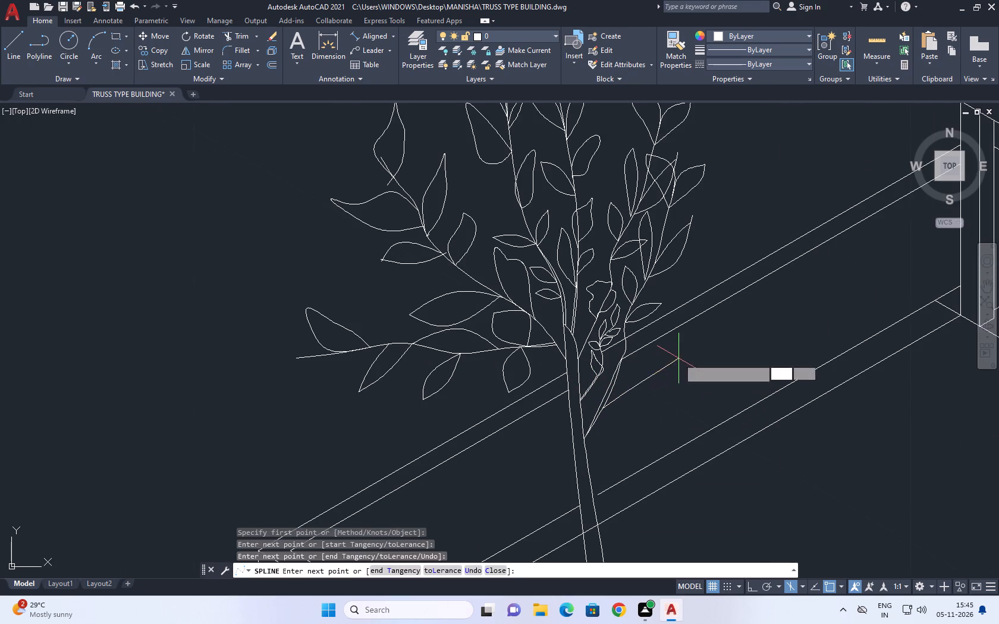
{"action": "left_click_drag", "start_coordinate": [725, 330], "coordinate": [728, 323]}
{"action": "left_click", "coordinate": [731, 279]}
{"action": "left_click_drag", "start_coordinate": [747, 245], "coordinate": [749, 238]}
{"action": "left_click", "coordinate": [754, 210]}
{"action": "key", "text": "space"}
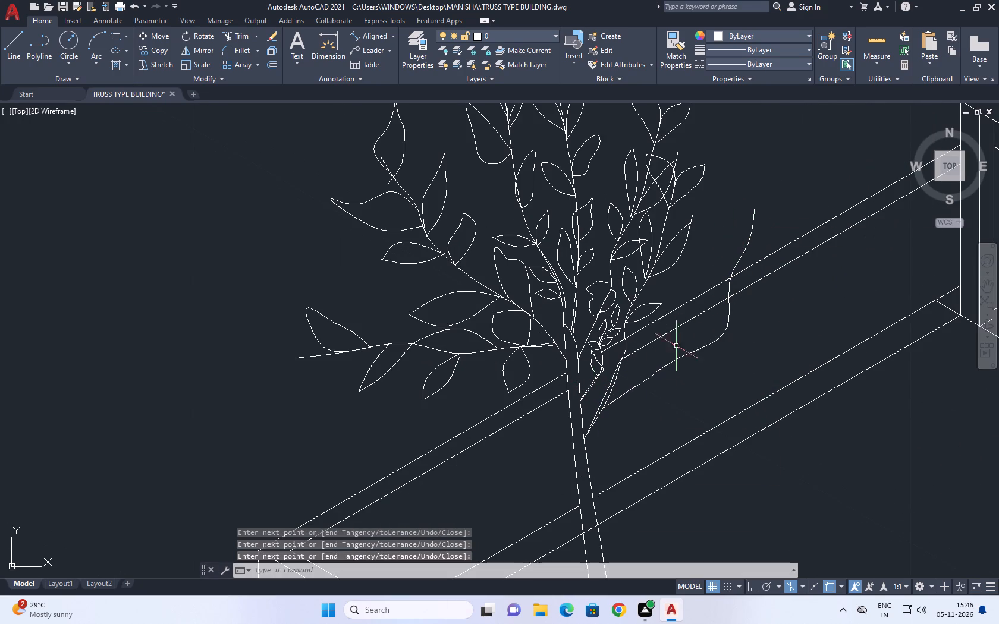
Draw the first leaf above the new right branch near its base, using two splines that meet at a pointed tip.
{"action": "key", "text": "space"}
{"action": "scroll", "coordinate": [629, 396], "scroll_direction": "up", "scroll_amount": 2}
{"action": "left_click", "coordinate": [621, 391]}
{"action": "left_click", "coordinate": [619, 358]}
{"action": "left_click_drag", "start_coordinate": [634, 332], "coordinate": [641, 322]}
{"action": "left_click", "coordinate": [648, 307]}
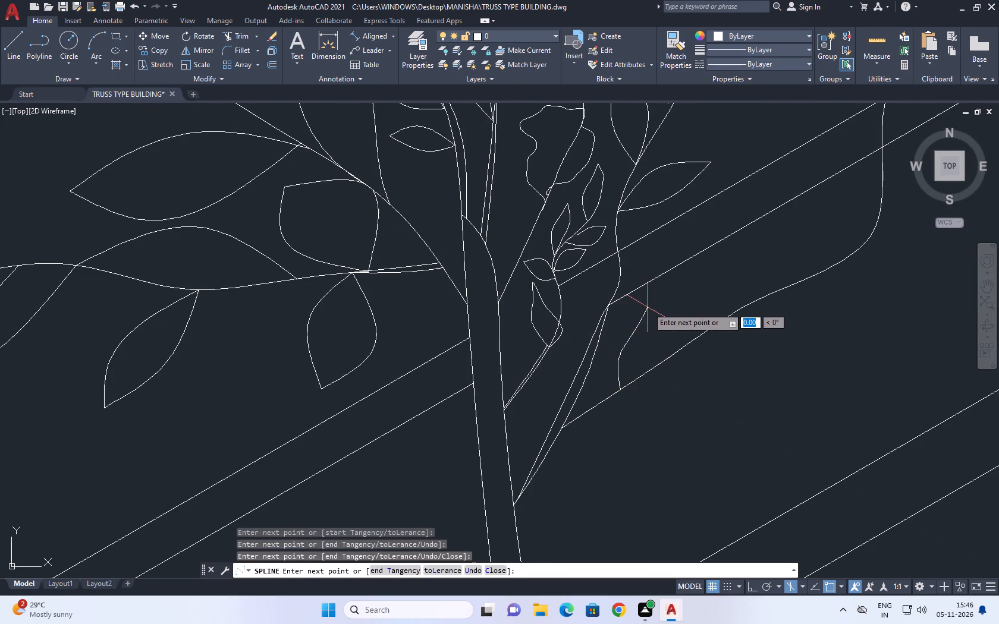
{"action": "key", "text": "space"}
{"action": "key", "text": "space"}
{"action": "left_click", "coordinate": [617, 393]}
{"action": "left_click", "coordinate": [658, 339]}
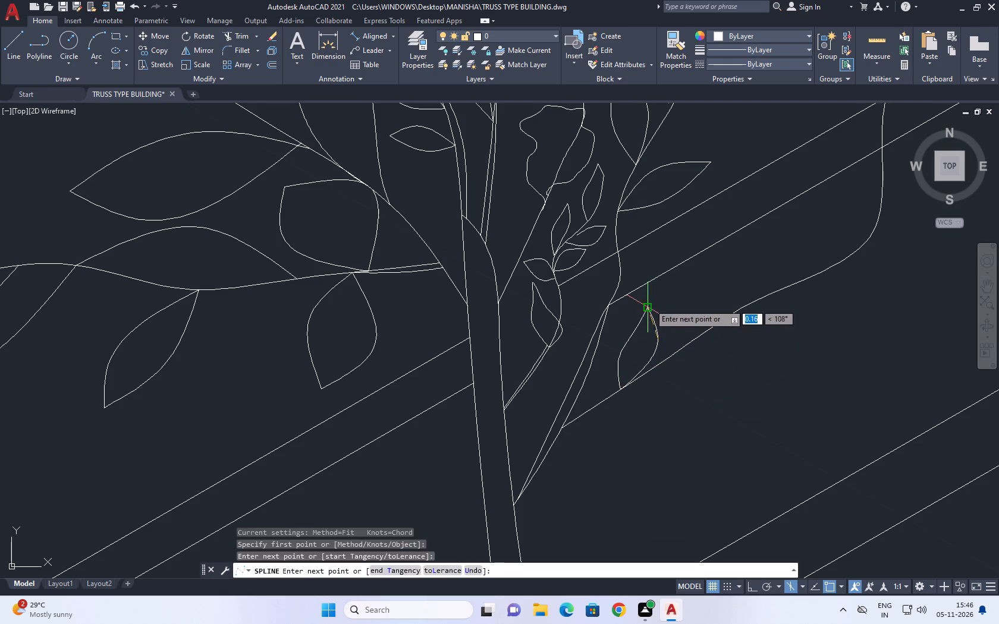
{"action": "left_click", "coordinate": [649, 304]}
{"action": "key", "text": "space"}
Draw two short splines at the new right branch beside its first leaf, and erase the one that crosses the leaf.
{"action": "key", "text": "space"}
{"action": "left_click", "coordinate": [634, 385]}
{"action": "left_click", "coordinate": [659, 355]}
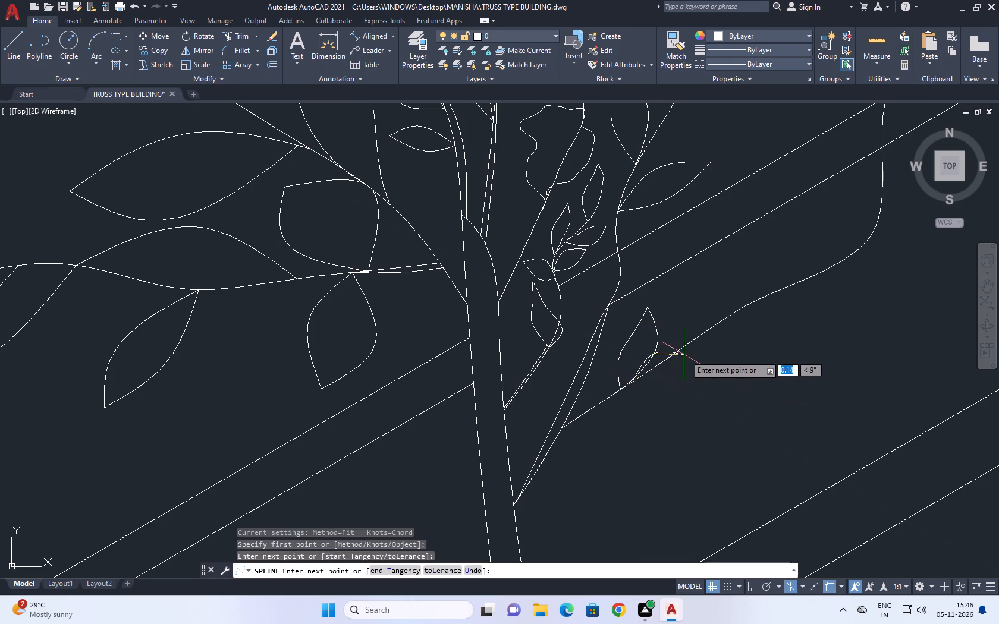
{"action": "key", "text": "space"}
{"action": "key", "text": "space"}
{"action": "left_click", "coordinate": [661, 367]}
{"action": "left_click", "coordinate": [681, 356]}
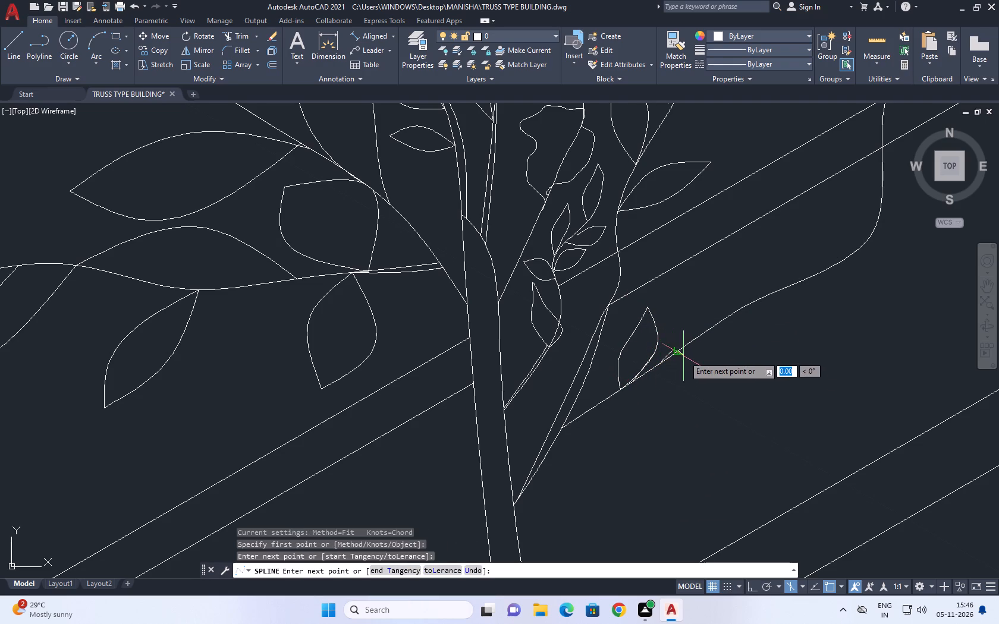
{"action": "key", "text": "space"}
{"action": "scroll", "coordinate": [654, 371], "scroll_direction": "up", "scroll_amount": 4}
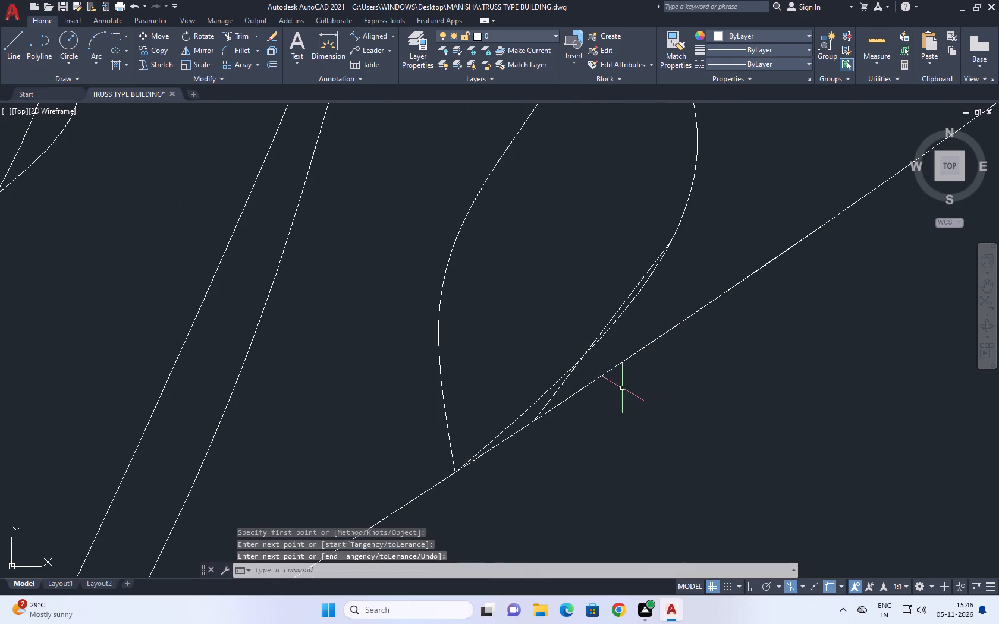
{"action": "left_click", "coordinate": [559, 386]}
{"action": "key", "text": "Delete"}
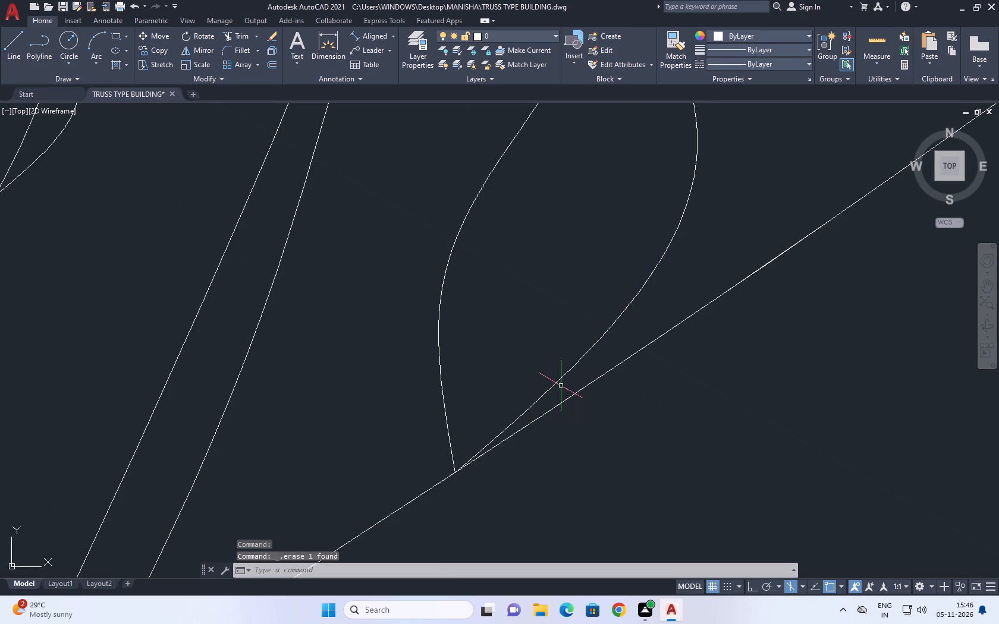
Draw a leaf below the new right branch, just past the first leaf, from an upper and a lower edge spline.
{"action": "scroll", "coordinate": [561, 386], "scroll_direction": "down", "scroll_amount": 2}
{"action": "key", "text": "s"}
{"action": "type", "text": "PL"}
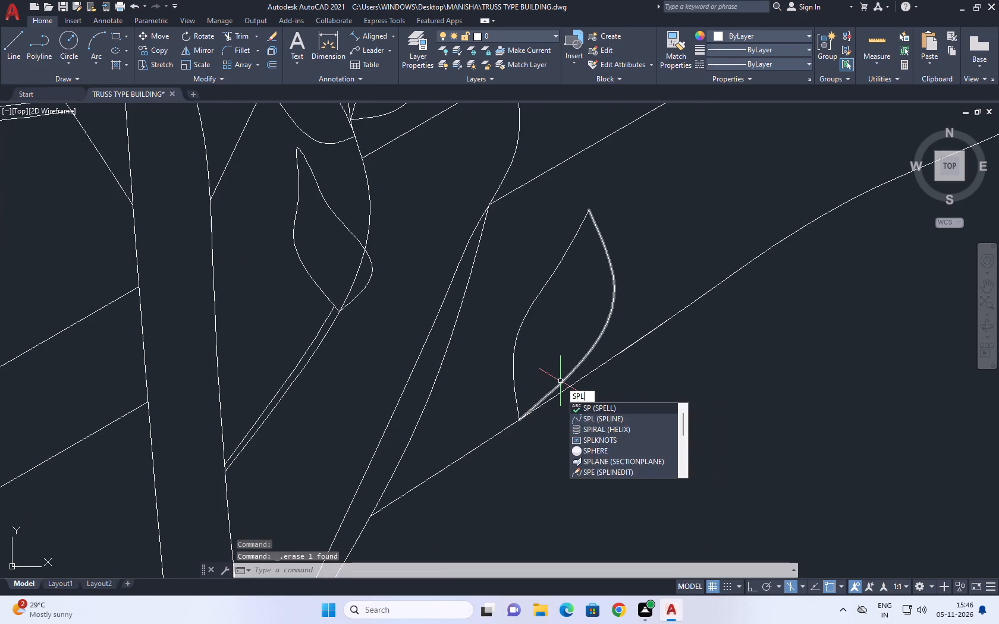
{"action": "key", "text": "space"}
{"action": "left_click", "coordinate": [577, 384]}
{"action": "left_click", "coordinate": [621, 364]}
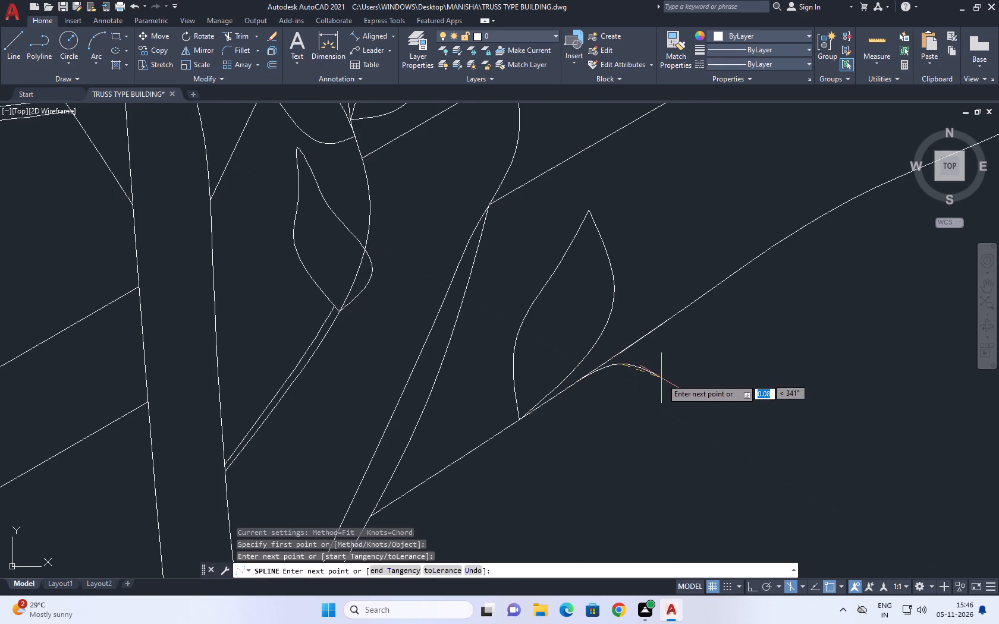
{"action": "left_click", "coordinate": [676, 384]}
{"action": "left_click_drag", "start_coordinate": [718, 402], "coordinate": [738, 405]}
{"action": "key", "text": "space"}
{"action": "key", "text": "space"}
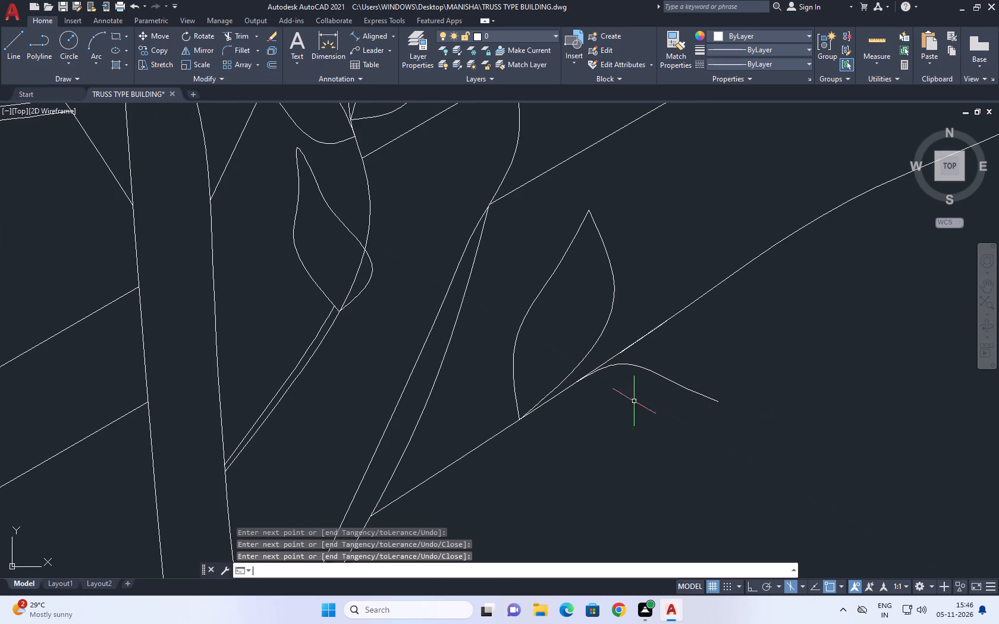
{"action": "left_click", "coordinate": [575, 386]}
{"action": "left_click", "coordinate": [642, 408]}
{"action": "left_click", "coordinate": [709, 415]}
{"action": "left_click", "coordinate": [716, 401]}
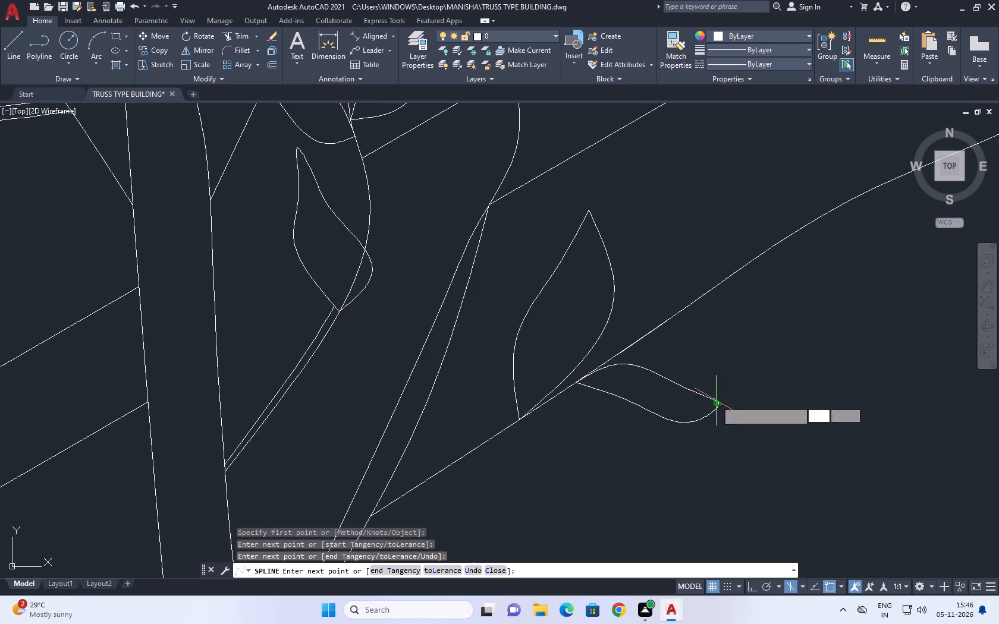
{"action": "key", "text": "space"}
Draw another leaf above the new right branch, farther out than the first, from two splines starting on the branch.
{"action": "middle_click_drag", "start_coordinate": [724, 355], "coordinate": [643, 448]}
{"action": "key", "text": "space"}
{"action": "left_click", "coordinate": [590, 405]}
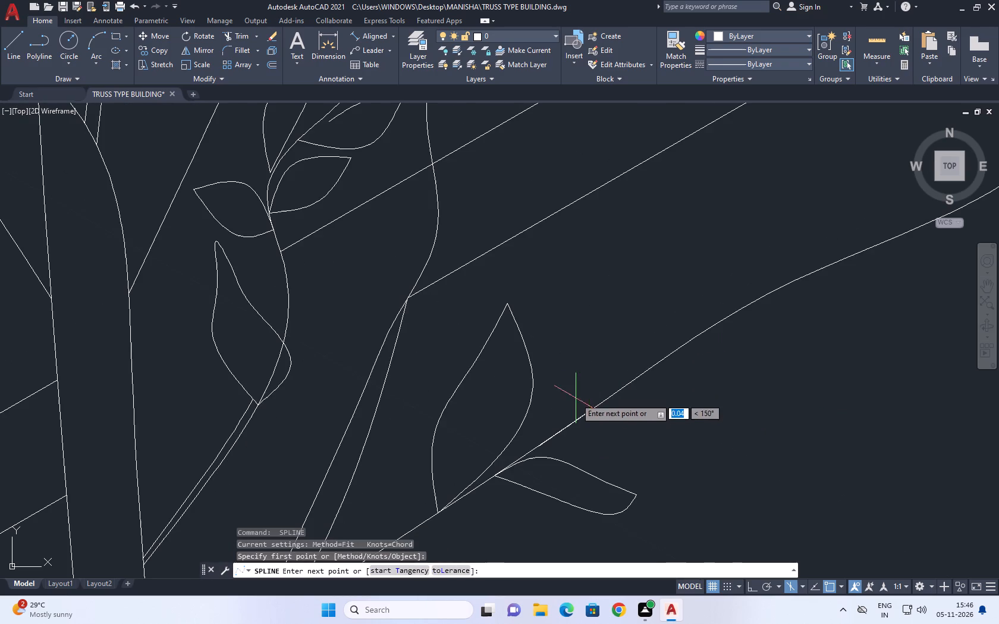
{"action": "left_click", "coordinate": [591, 352]}
{"action": "left_click", "coordinate": [613, 300]}
{"action": "left_click", "coordinate": [648, 272]}
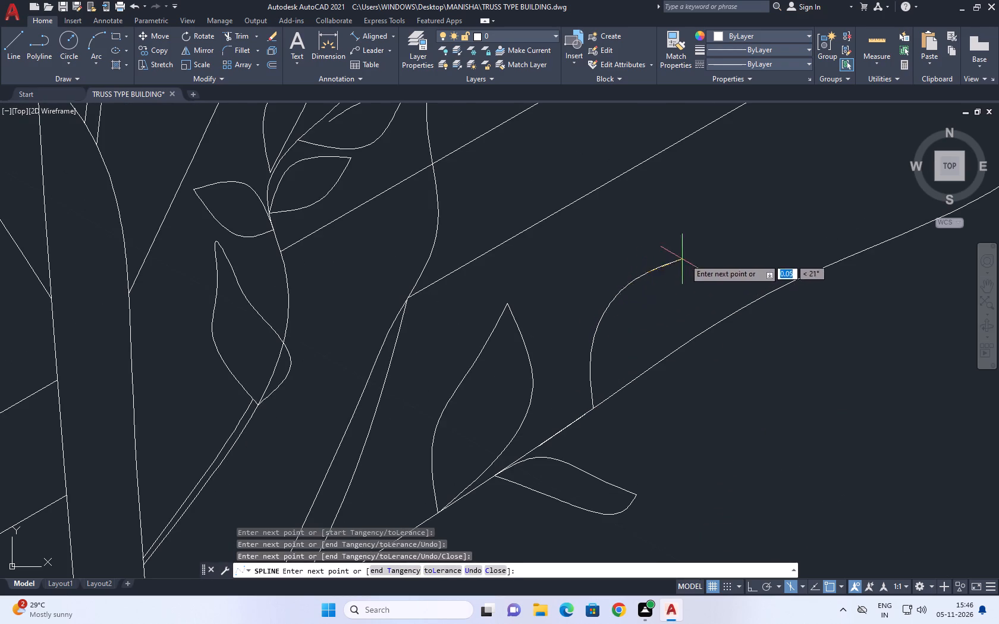
{"action": "key", "text": "space"}
{"action": "key", "text": "space"}
{"action": "left_click", "coordinate": [591, 408]}
{"action": "left_click", "coordinate": [640, 338]}
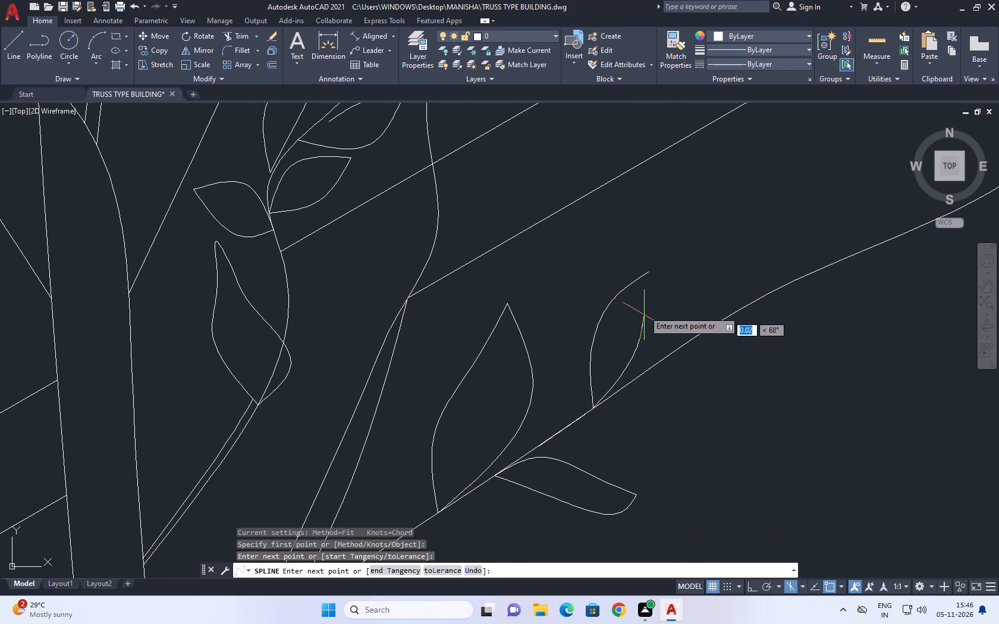
{"action": "left_click", "coordinate": [643, 267]}
{"action": "key", "text": "space"}
Draw a third leaf above the new right branch, beyond the previous one, from two splines meeting near a pointed tip.
{"action": "key", "text": "space"}
{"action": "left_click", "coordinate": [662, 368]}
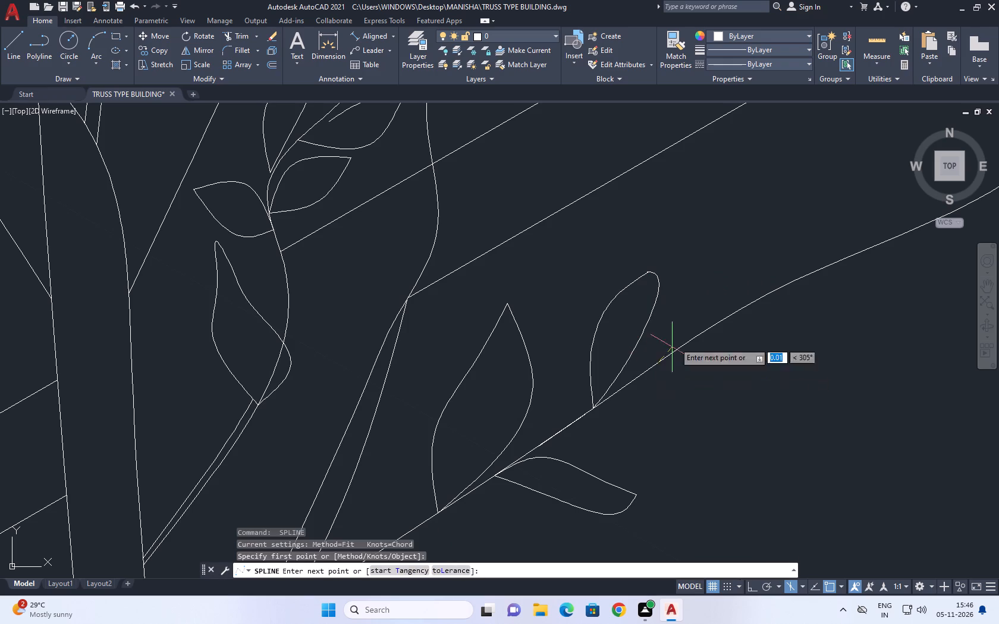
{"action": "middle_click_drag", "start_coordinate": [711, 277], "coordinate": [543, 410]}
{"action": "left_click", "coordinate": [558, 330]}
{"action": "left_click", "coordinate": [600, 292]}
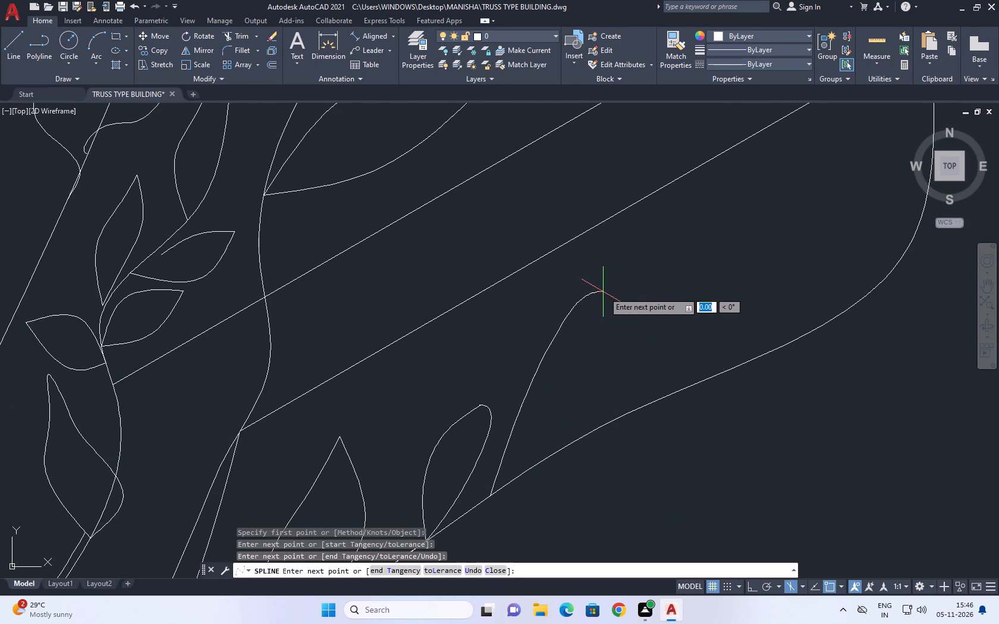
{"action": "key", "text": "space"}
{"action": "key", "text": "space"}
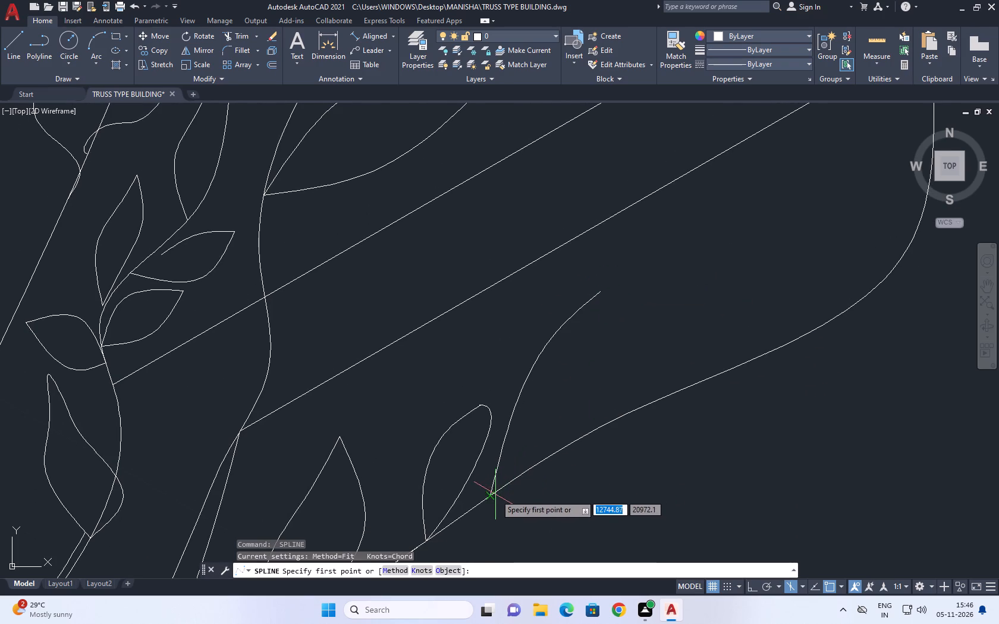
{"action": "left_click_drag", "start_coordinate": [495, 494], "coordinate": [525, 482]}
{"action": "left_click_drag", "start_coordinate": [582, 406], "coordinate": [585, 401]}
{"action": "left_click", "coordinate": [599, 285]}
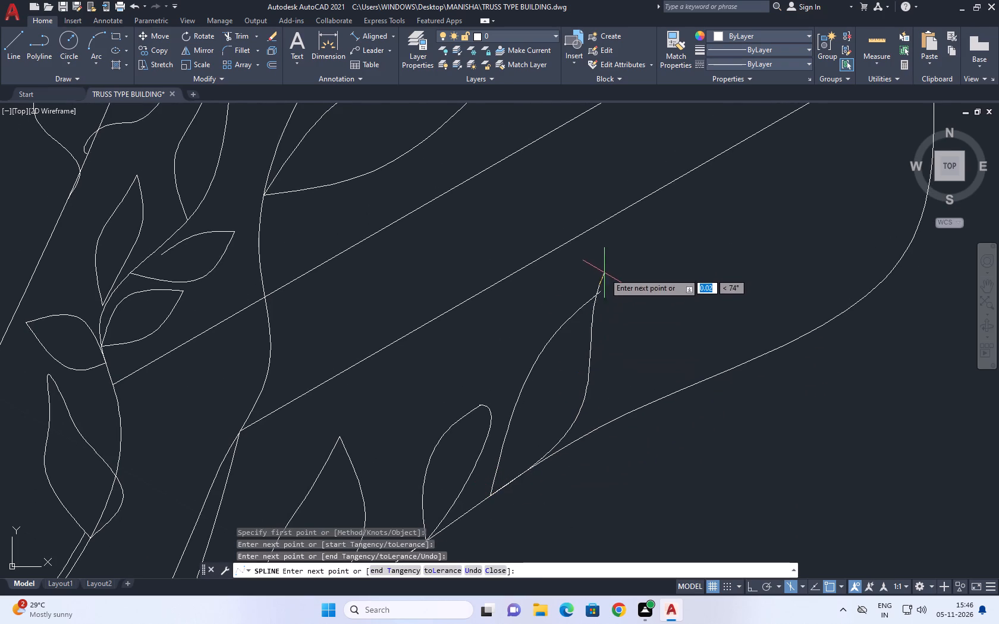
{"action": "key", "text": "space"}
Draw a second leaf below the new right branch, just past the third upper leaf, from an upper and a lower edge spline.
{"action": "scroll", "coordinate": [623, 302], "scroll_direction": "down", "scroll_amount": 3}
{"action": "key", "text": "space"}
{"action": "scroll", "coordinate": [611, 347], "scroll_direction": "up", "scroll_amount": 3}
{"action": "left_click", "coordinate": [623, 311]}
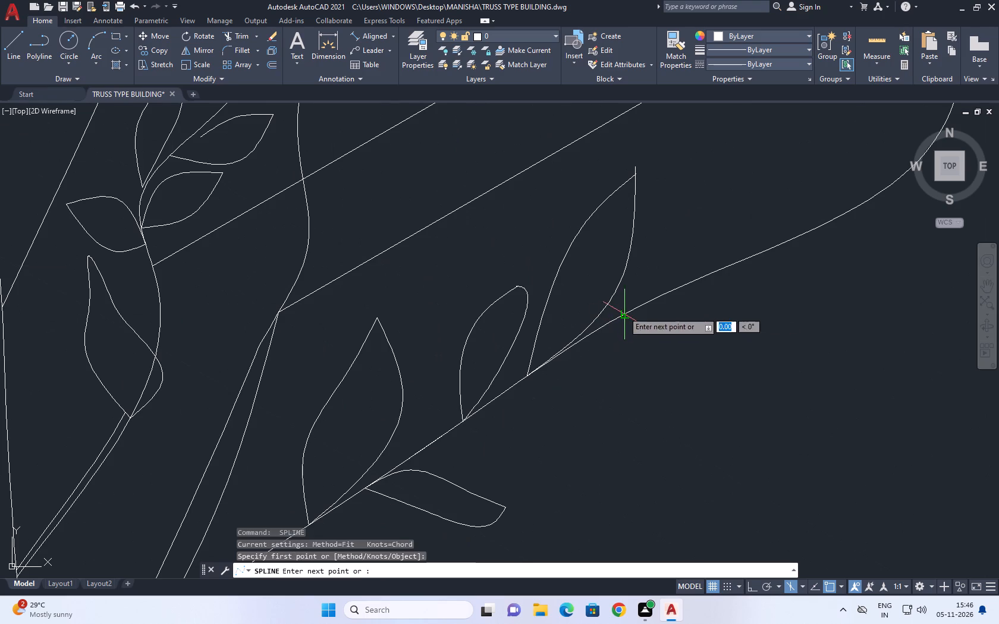
{"action": "left_click", "coordinate": [711, 300]}
{"action": "left_click", "coordinate": [810, 423]}
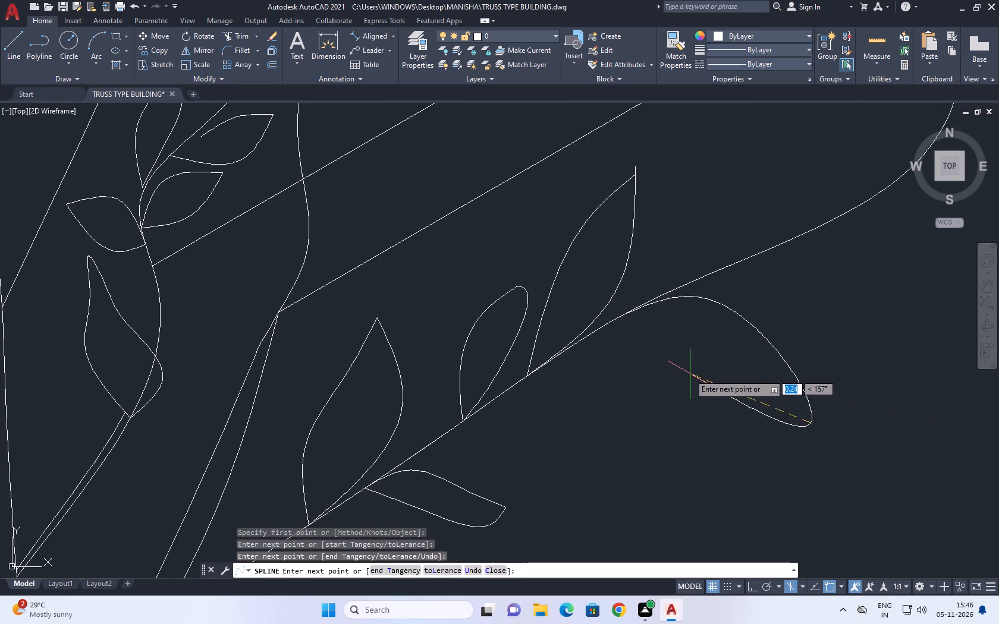
{"action": "key", "text": "space"}
{"action": "key", "text": "space"}
{"action": "left_click", "coordinate": [628, 314]}
{"action": "left_click", "coordinate": [683, 378]}
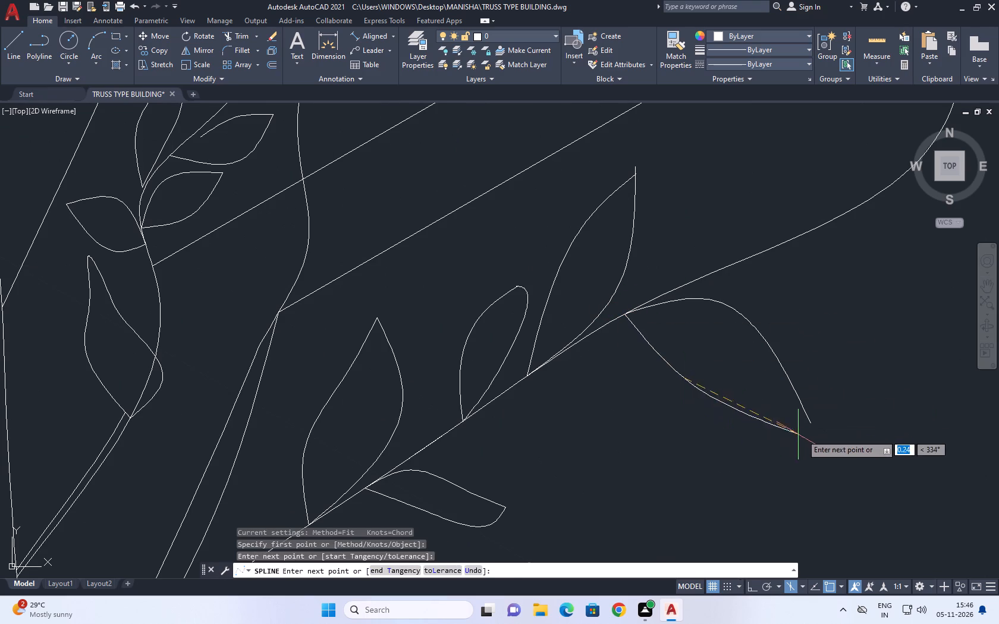
{"action": "left_click", "coordinate": [809, 419]}
{"action": "key", "text": "space"}
Draw a fourth leaf above the new right branch, past the second lower leaf, from two splines meeting at a pointed tip.
{"action": "scroll", "coordinate": [728, 387], "scroll_direction": "down", "scroll_amount": 2}
{"action": "middle_click_drag", "start_coordinate": [768, 307], "coordinate": [677, 400]}
{"action": "key", "text": "space"}
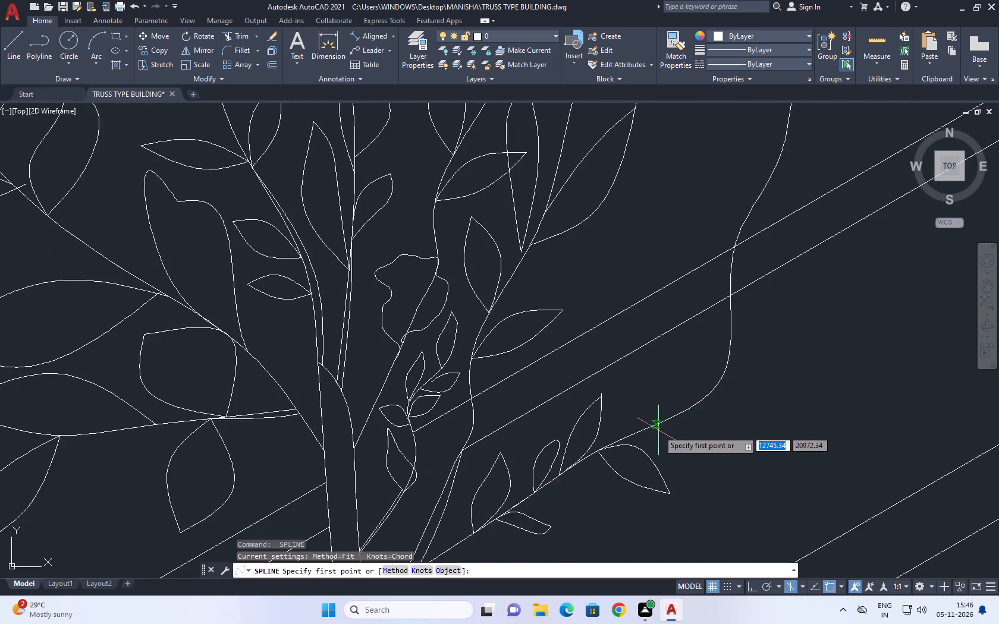
{"action": "scroll", "coordinate": [658, 430], "scroll_direction": "up", "scroll_amount": 1}
{"action": "left_click", "coordinate": [633, 429]}
{"action": "left_click", "coordinate": [623, 360]}
{"action": "left_click", "coordinate": [667, 300]}
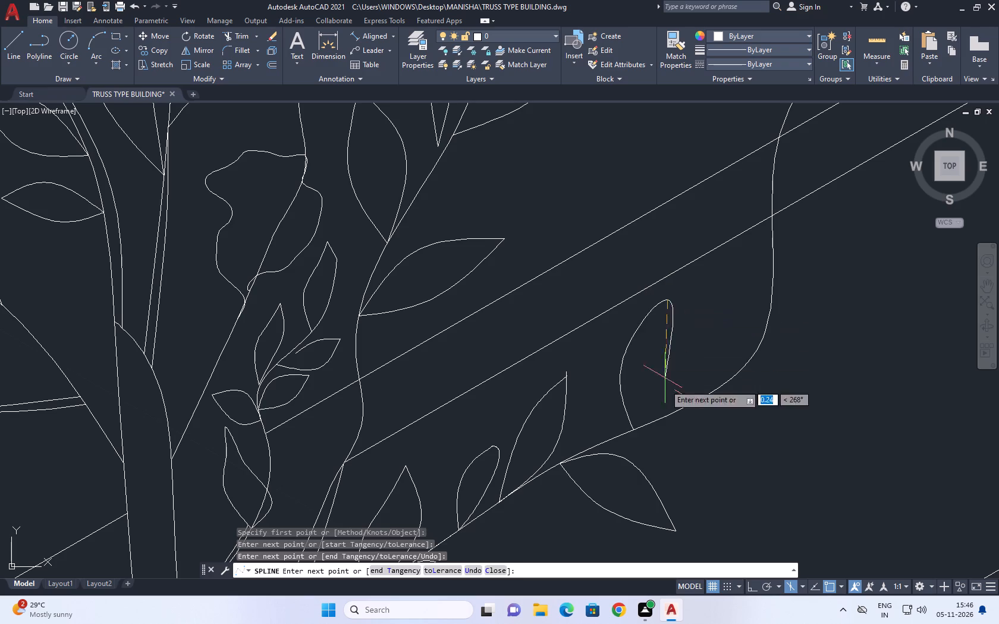
{"action": "key", "text": "space"}
{"action": "key", "text": "space"}
{"action": "left_click", "coordinate": [635, 433]}
{"action": "left_click", "coordinate": [673, 367]}
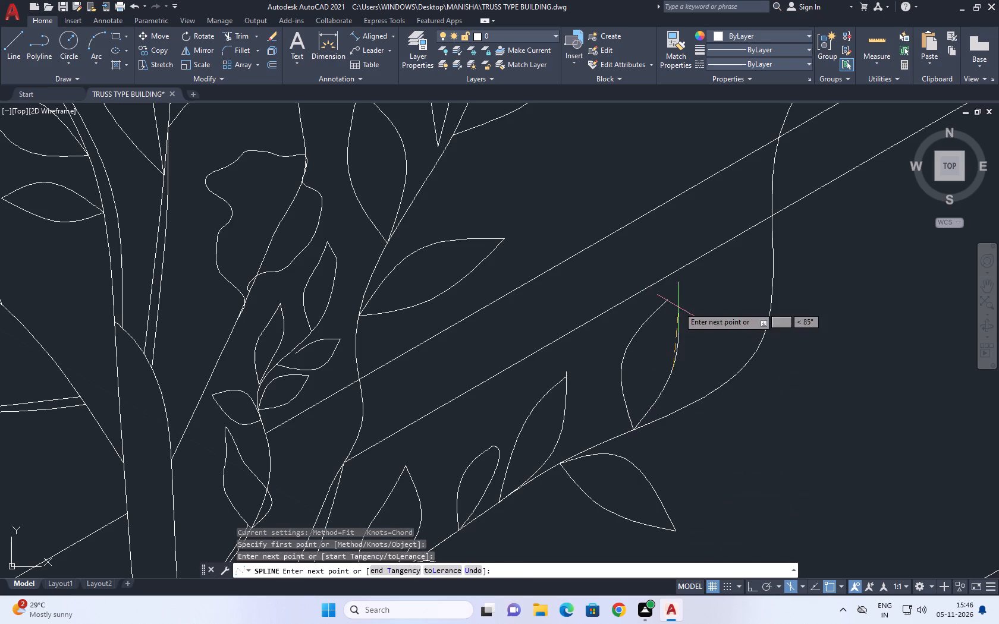
{"action": "left_click", "coordinate": [670, 300]}
{"action": "key", "text": "space"}
Draw a leaf on the inner side of the new right branch where it bends upward, using two three-point splines.
{"action": "middle_click_drag", "start_coordinate": [714, 347], "coordinate": [698, 416]}
{"action": "key", "text": "space"}
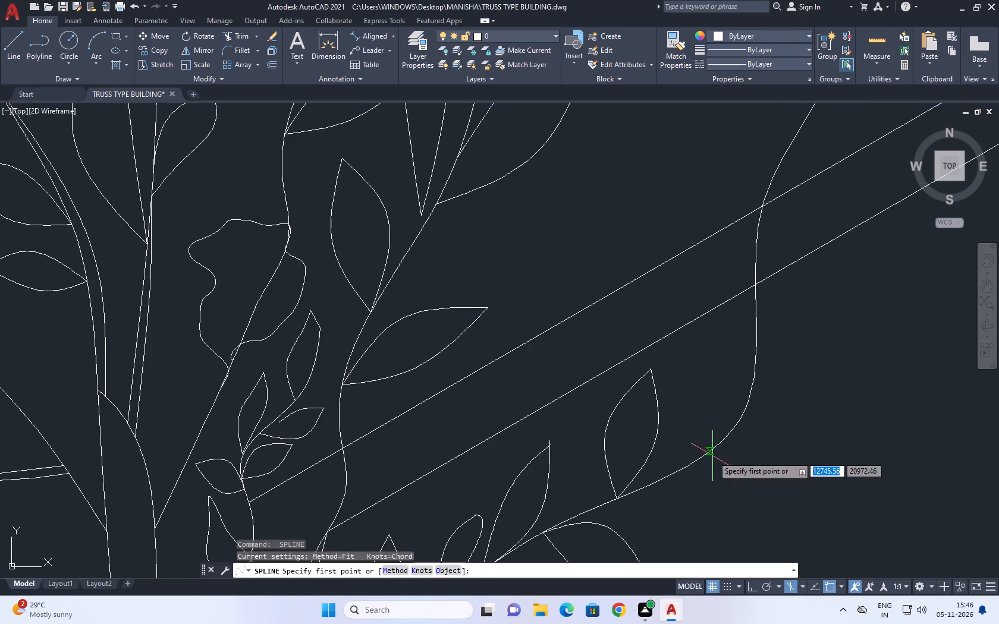
{"action": "left_click_drag", "start_coordinate": [712, 456], "coordinate": [710, 448]}
{"action": "left_click", "coordinate": [678, 370]}
{"action": "left_click", "coordinate": [707, 314]}
{"action": "key", "text": "space"}
{"action": "key", "text": "space"}
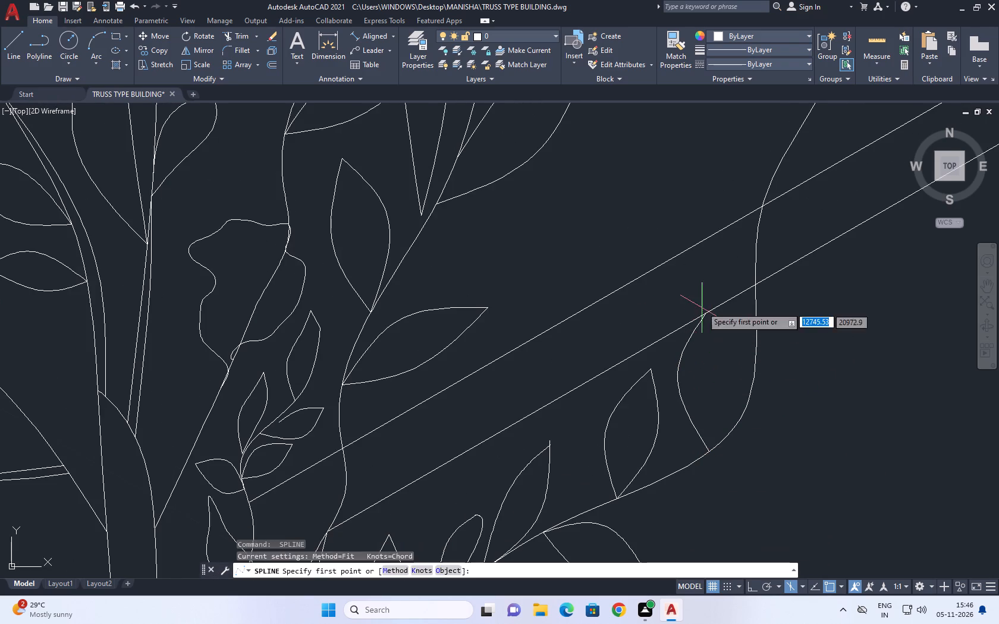
{"action": "left_click", "coordinate": [702, 307]}
{"action": "left_click", "coordinate": [747, 406]}
{"action": "left_click", "coordinate": [716, 450]}
{"action": "key", "text": "space"}
Draw a narrow pointed leaf on the left side of the new right branch near its upper end, using two splines.
{"action": "scroll", "coordinate": [717, 398], "scroll_direction": "down", "scroll_amount": 3}
{"action": "middle_click_drag", "start_coordinate": [714, 330], "coordinate": [694, 414]}
{"action": "key", "text": "space"}
{"action": "left_click", "coordinate": [712, 421]}
{"action": "left_click_drag", "start_coordinate": [692, 399], "coordinate": [690, 392]}
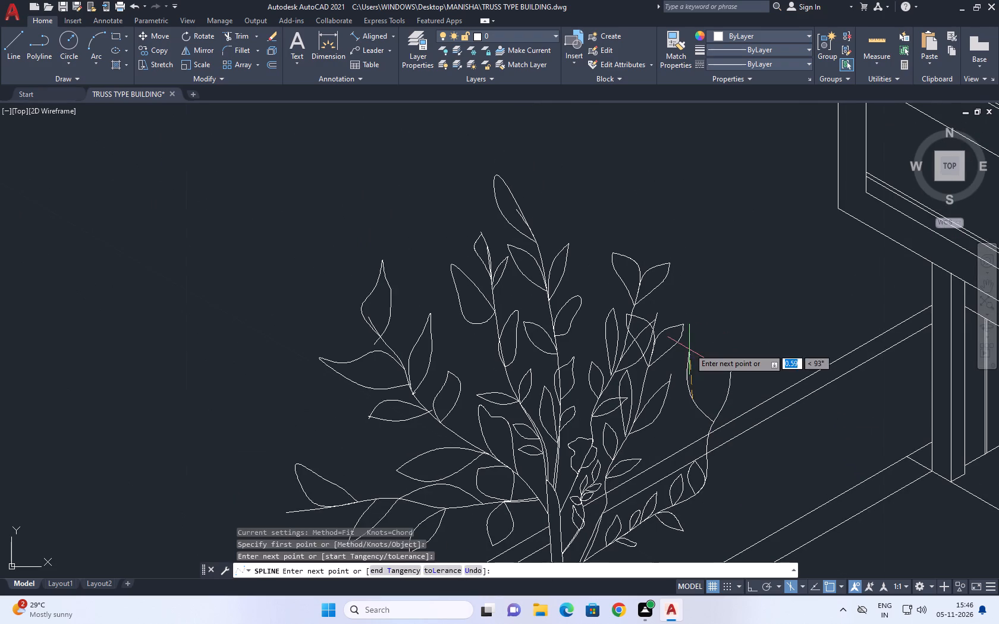
{"action": "left_click", "coordinate": [689, 348]}
{"action": "key", "text": "space"}
{"action": "key", "text": "space"}
{"action": "left_click", "coordinate": [689, 346]}
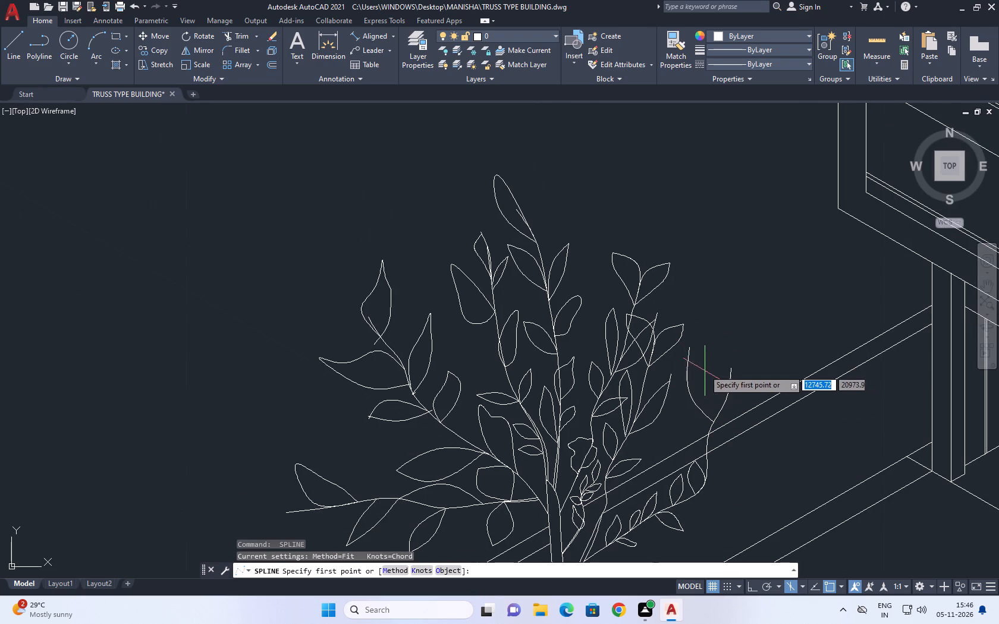
{"action": "left_click", "coordinate": [689, 349]}
{"action": "left_click", "coordinate": [709, 385]}
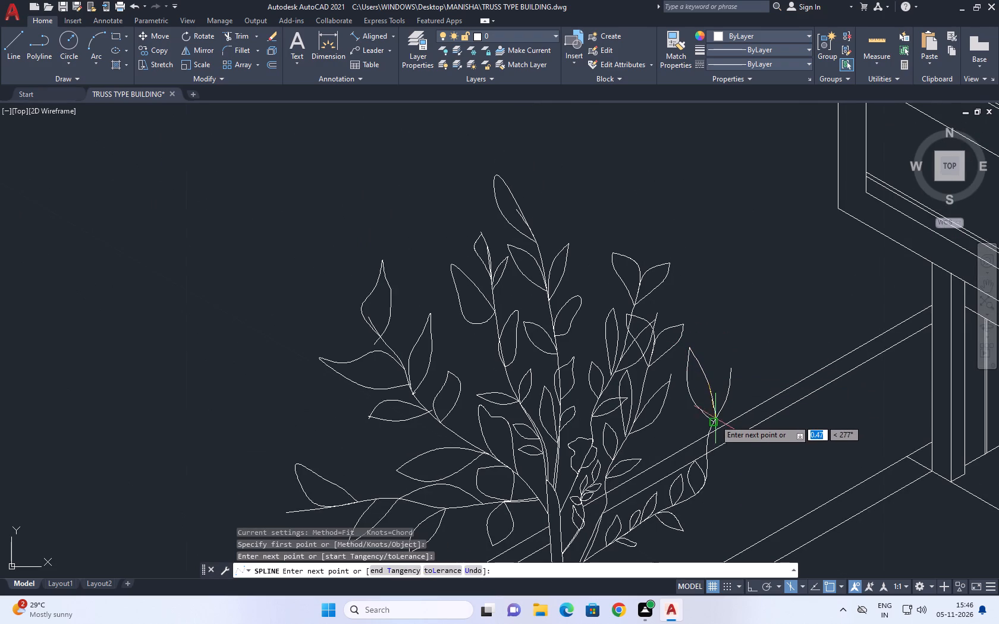
{"action": "left_click", "coordinate": [714, 420]}
{"action": "key", "text": "space"}
Draw a pointed leaf at the tip of the new right branch, its left edge starting just below the branch end.
{"action": "scroll", "coordinate": [725, 387], "scroll_direction": "up", "scroll_amount": 2}
{"action": "key", "text": "space"}
{"action": "left_click", "coordinate": [730, 409]}
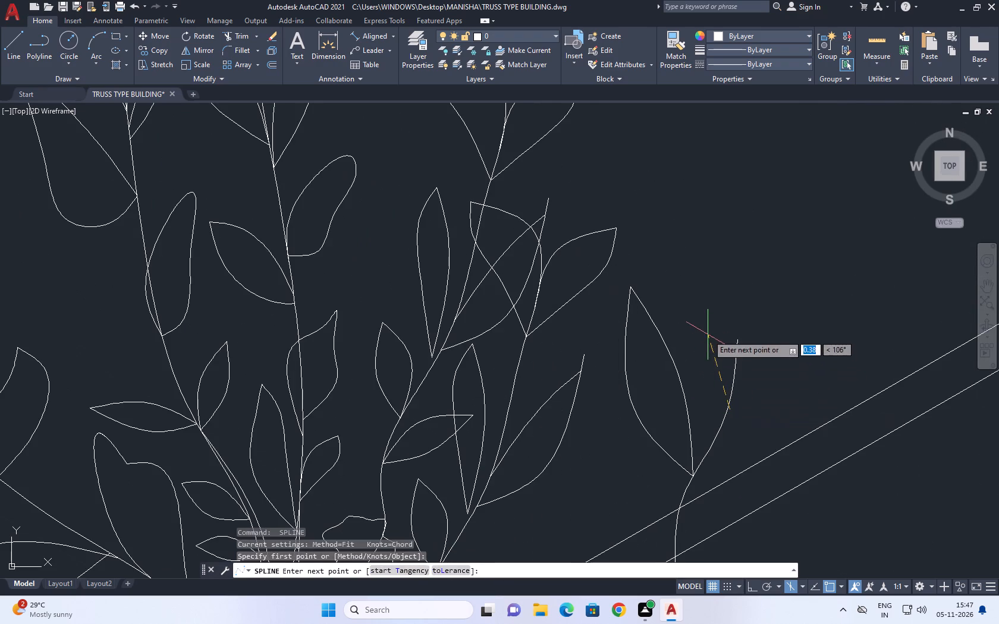
{"action": "left_click", "coordinate": [705, 326]}
{"action": "left_click", "coordinate": [717, 224]}
{"action": "key", "text": "space"}
{"action": "key", "text": "space"}
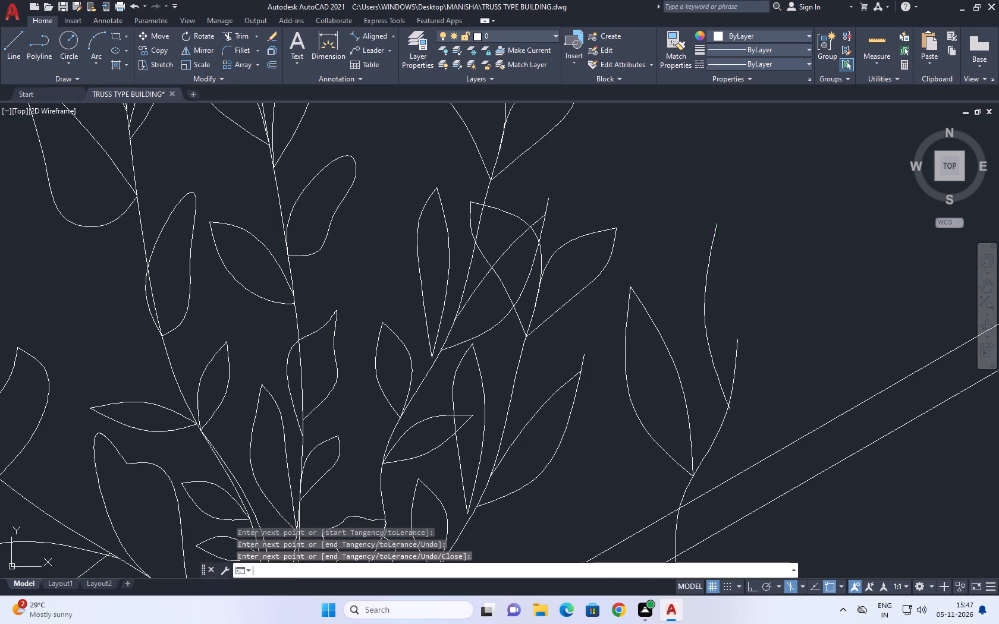
{"action": "left_click", "coordinate": [717, 223]}
{"action": "left_click", "coordinate": [740, 301]}
{"action": "left_click", "coordinate": [738, 343]}
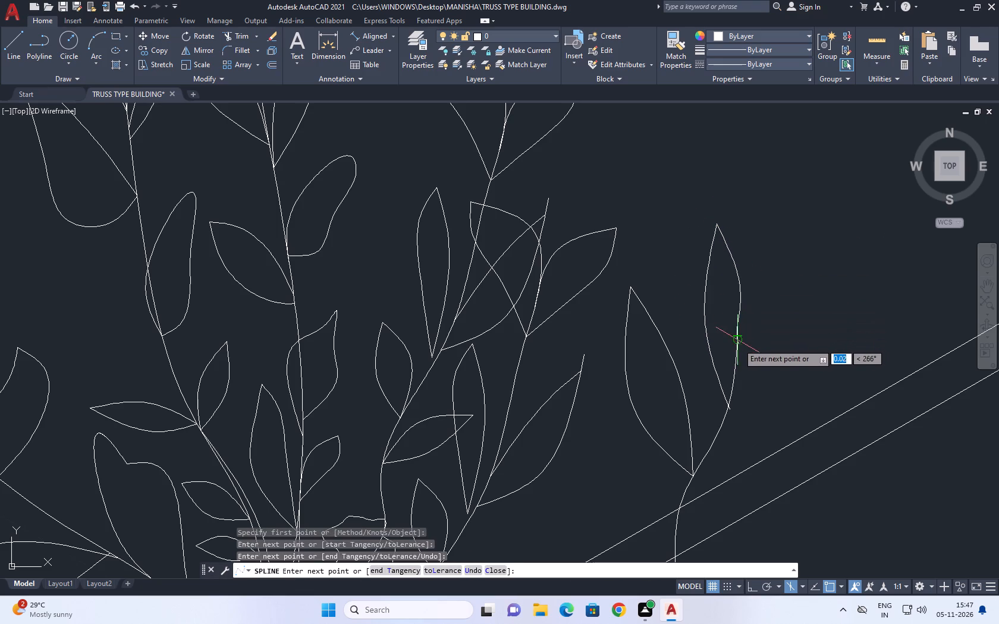
{"action": "key", "text": "space"}
Stretch the lower end of the tip leaf's left edge spline back onto the branch curve, and clear the selection.
{"action": "scroll", "coordinate": [733, 413], "scroll_direction": "up", "scroll_amount": 4}
{"action": "left_click", "coordinate": [717, 377]}
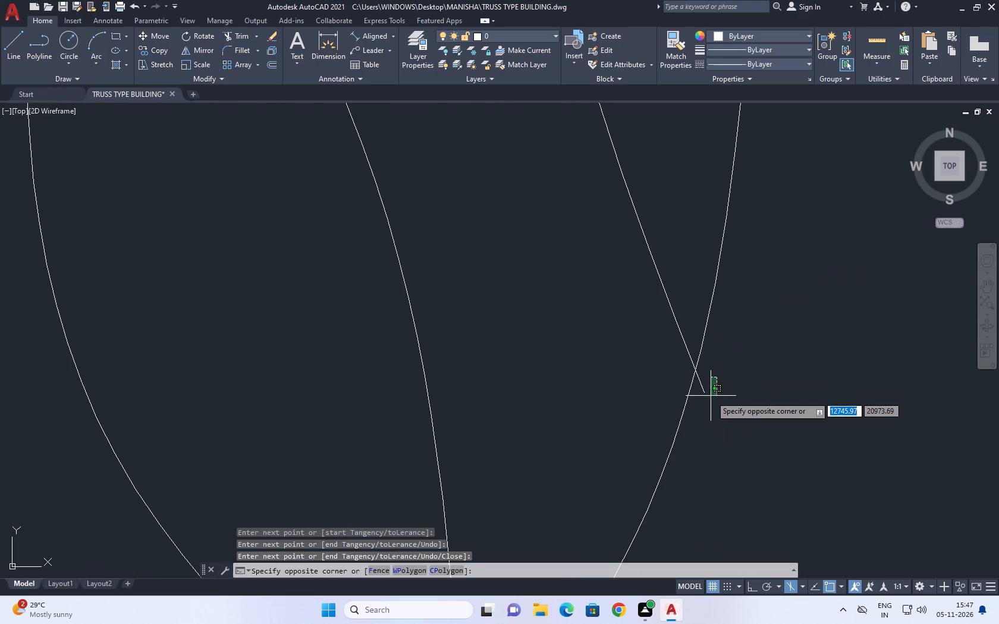
{"action": "left_click", "coordinate": [702, 400]}
{"action": "left_click", "coordinate": [703, 392]}
{"action": "left_click", "coordinate": [694, 370]}
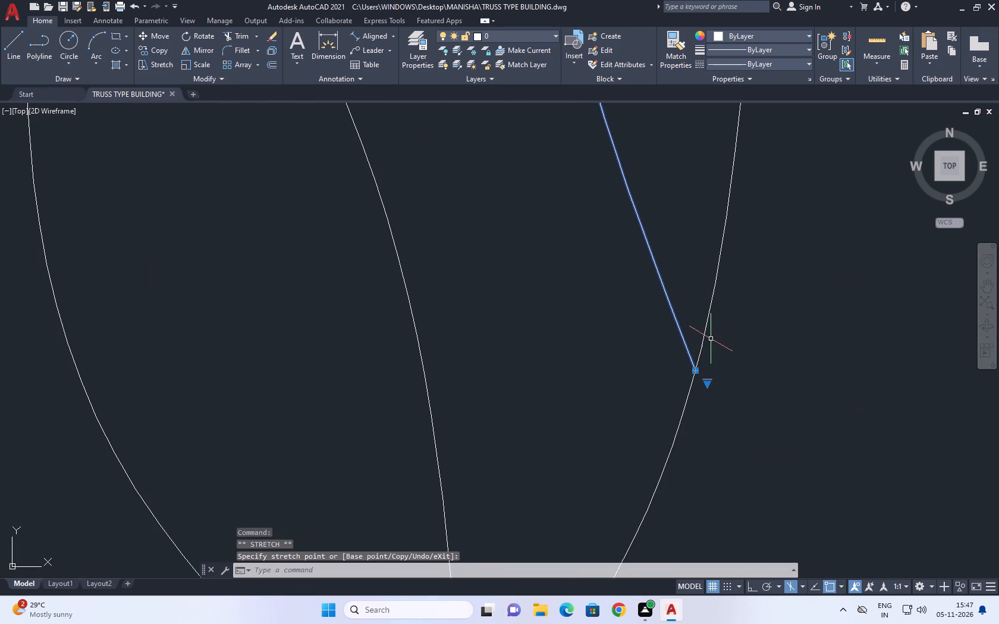
{"action": "right_click_drag", "start_coordinate": [744, 332], "coordinate": [748, 311]}
{"action": "left_click", "coordinate": [778, 499]}
{"action": "scroll", "coordinate": [696, 428], "scroll_direction": "down", "scroll_amount": 5}
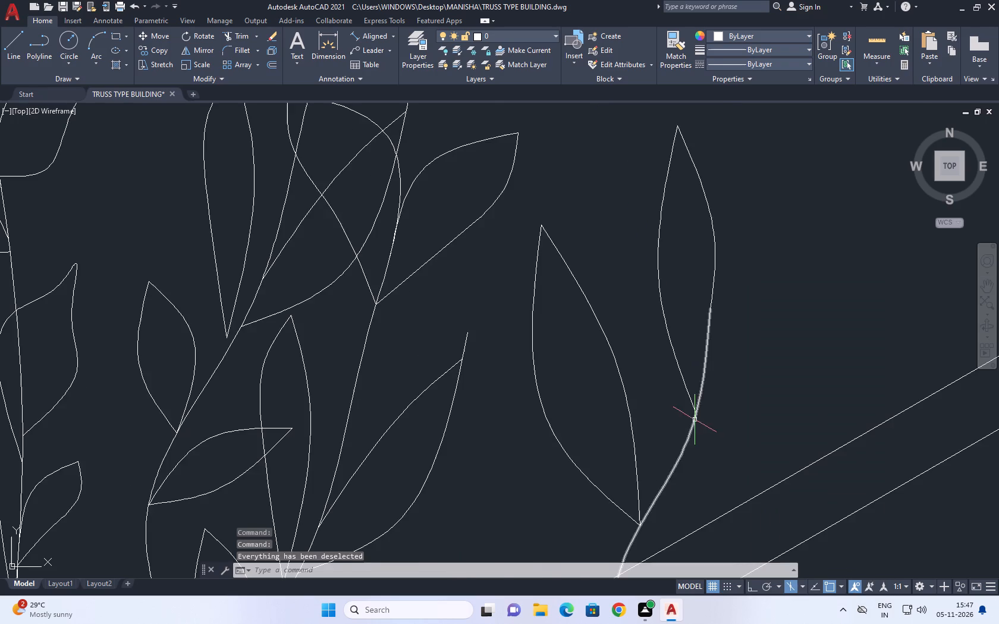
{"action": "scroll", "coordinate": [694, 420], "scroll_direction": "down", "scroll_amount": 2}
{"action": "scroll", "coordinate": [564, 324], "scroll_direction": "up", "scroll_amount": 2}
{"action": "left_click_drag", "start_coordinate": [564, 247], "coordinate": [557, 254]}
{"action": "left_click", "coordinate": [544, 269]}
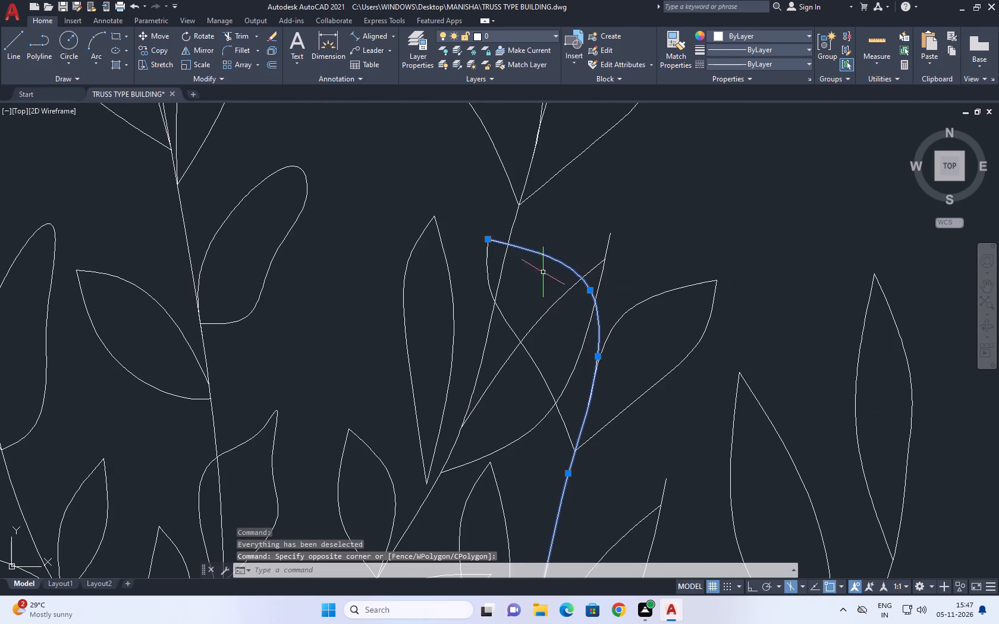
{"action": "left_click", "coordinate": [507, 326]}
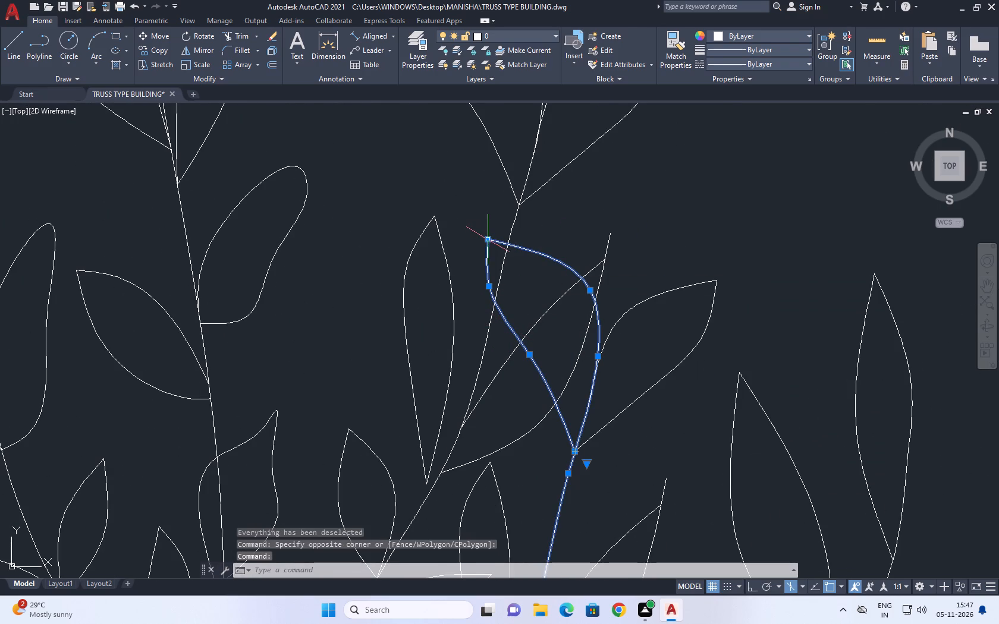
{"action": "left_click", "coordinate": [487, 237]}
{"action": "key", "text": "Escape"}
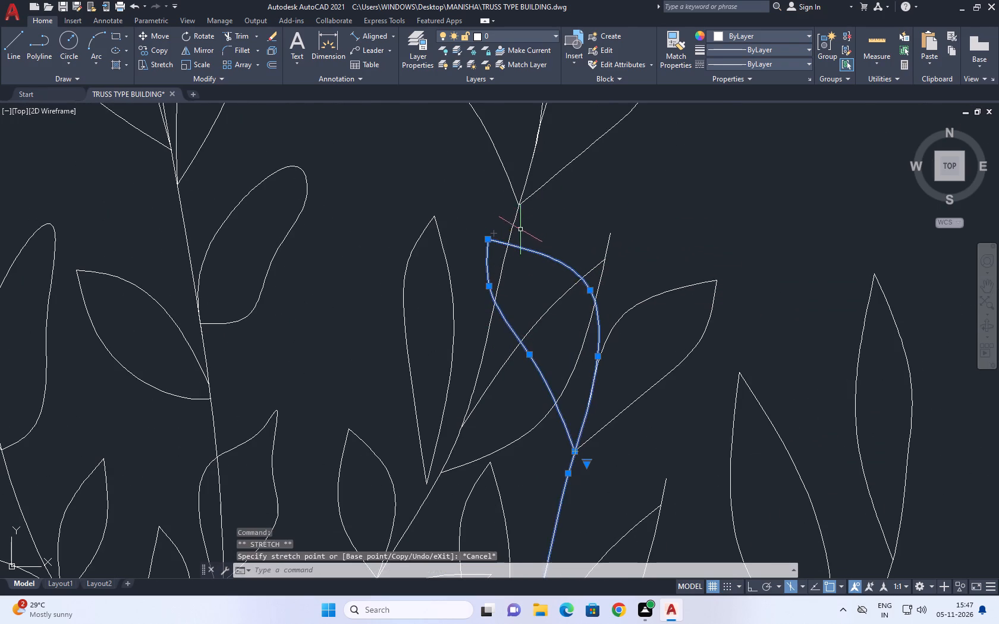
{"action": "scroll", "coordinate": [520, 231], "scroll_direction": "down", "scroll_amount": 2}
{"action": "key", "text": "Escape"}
Draw a broad leaf on the left of the new right branch's upright part, between the boundary wall lines, from two splines.
{"action": "scroll", "coordinate": [555, 256], "scroll_direction": "down", "scroll_amount": 2}
{"action": "middle_click_drag", "start_coordinate": [636, 305], "coordinate": [617, 251]}
{"action": "middle_click_drag", "start_coordinate": [570, 272], "coordinate": [579, 293]}
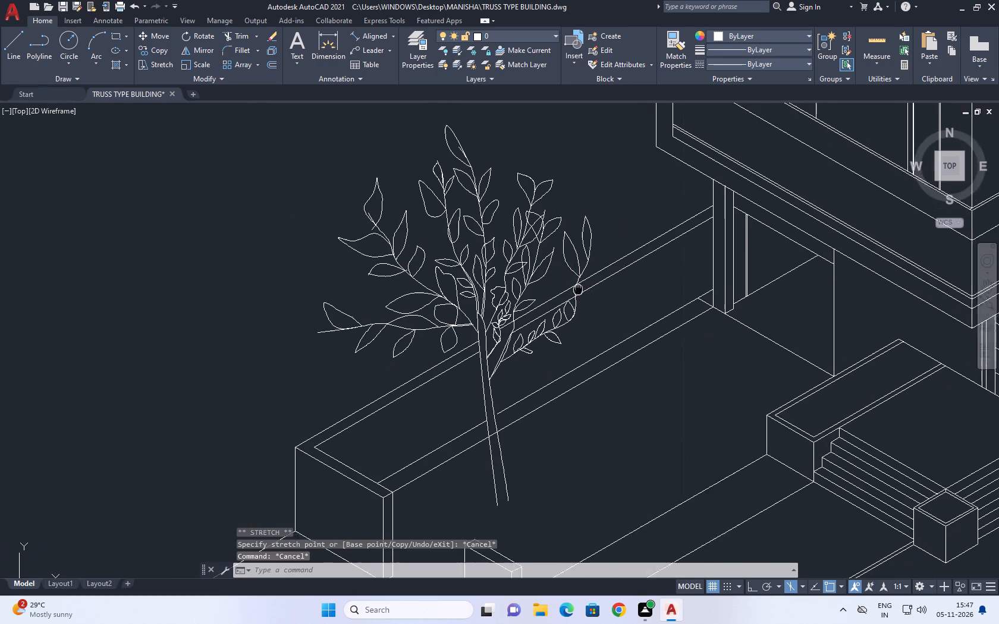
{"action": "middle_click_drag", "start_coordinate": [579, 293], "coordinate": [582, 301]}
{"action": "middle_click_drag", "start_coordinate": [542, 328], "coordinate": [571, 367]}
{"action": "key", "text": "s"}
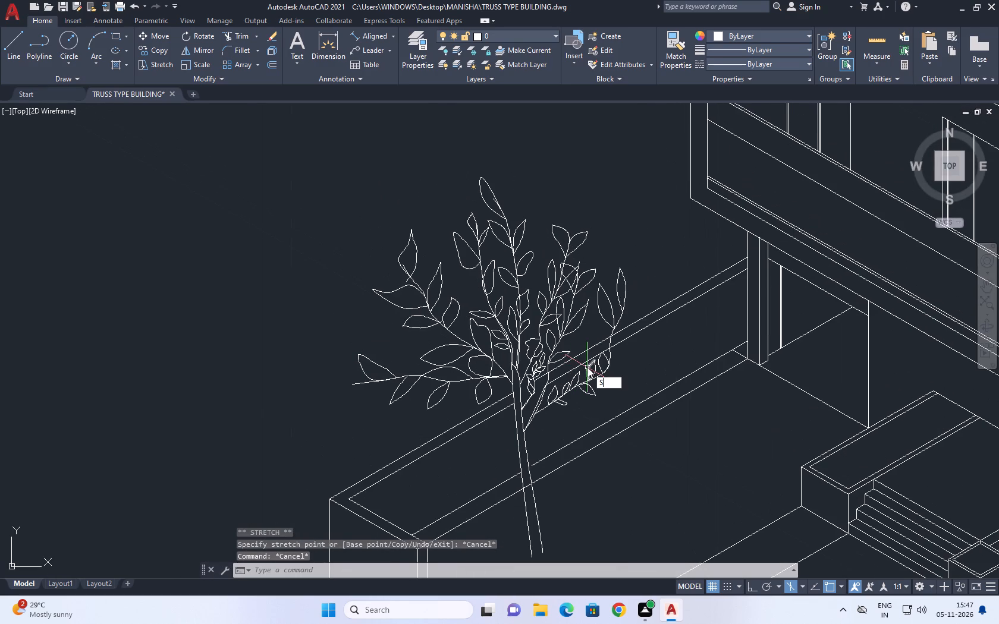
{"action": "key", "text": "p"}
{"action": "type", "text": "L"}
{"action": "key", "text": "space"}
{"action": "scroll", "coordinate": [588, 343], "scroll_direction": "up", "scroll_amount": 4}
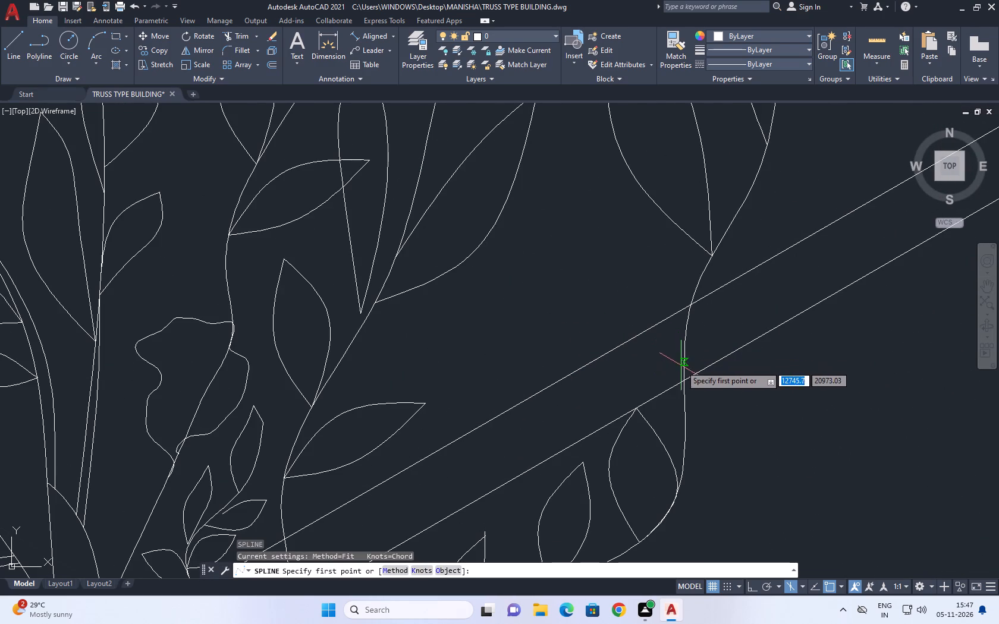
{"action": "left_click", "coordinate": [683, 372]}
{"action": "left_click", "coordinate": [566, 346]}
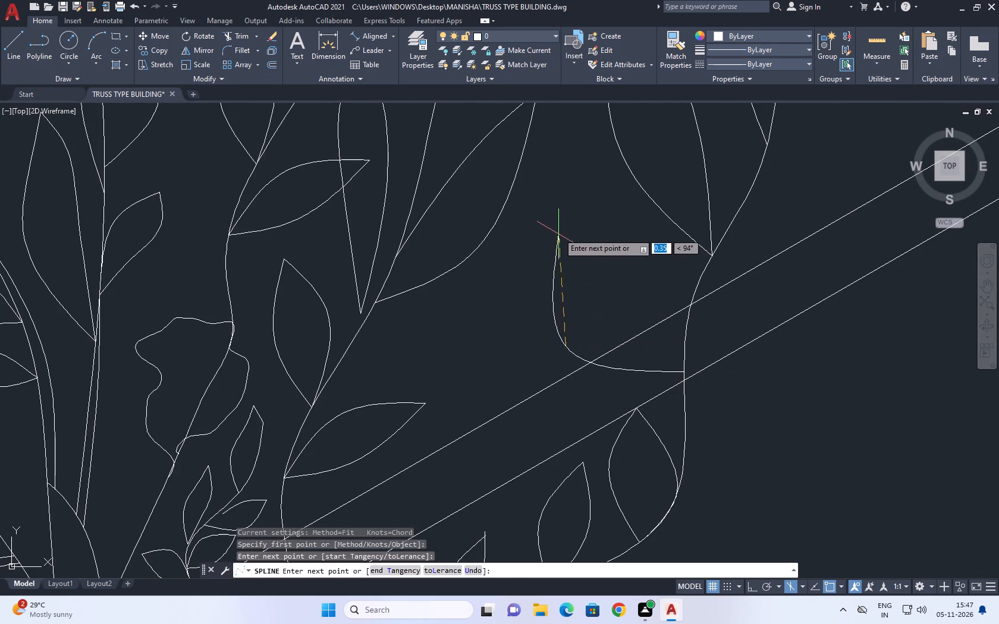
{"action": "left_click", "coordinate": [552, 220]}
{"action": "key", "text": "space"}
{"action": "key", "text": "space"}
{"action": "left_click", "coordinate": [554, 222]}
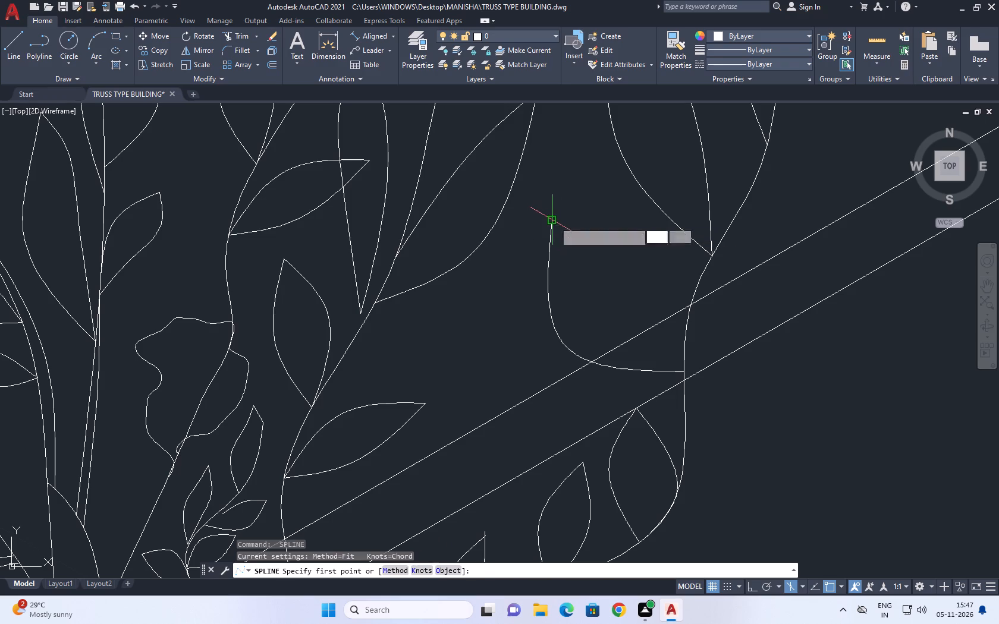
{"action": "left_click", "coordinate": [615, 240]}
{"action": "left_click", "coordinate": [684, 373]}
{"action": "key", "text": "space"}
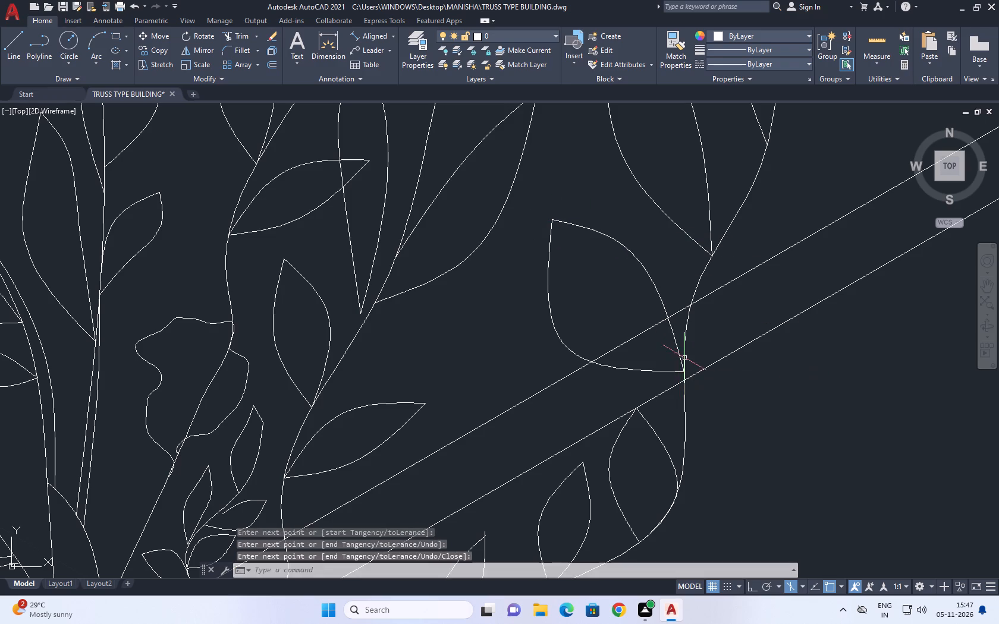
Draw a small leaf on the right of the branch opposite the broad leaf, from two splines sharing its base point.
{"action": "key", "text": "space"}
{"action": "left_click", "coordinate": [686, 366]}
{"action": "left_click", "coordinate": [720, 303]}
{"action": "left_click", "coordinate": [773, 282]}
{"action": "key", "text": "space"}
{"action": "key", "text": "space"}
{"action": "left_click", "coordinate": [687, 371]}
{"action": "left_click_drag", "start_coordinate": [742, 339], "coordinate": [753, 336]}
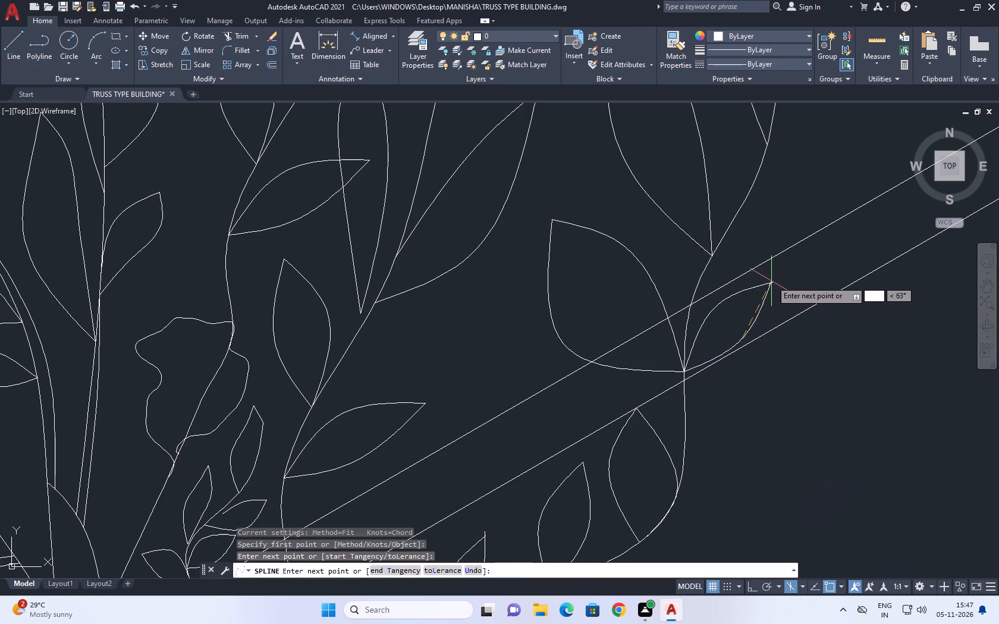
{"action": "left_click", "coordinate": [771, 279]}
{"action": "key", "text": "space"}
Draw a pointed leaf on the outer side of the right branch's bend, below the small leaf, from two splines meeting at the tip.
{"action": "scroll", "coordinate": [762, 278], "scroll_direction": "down", "scroll_amount": 3}
{"action": "key", "text": "space"}
{"action": "scroll", "coordinate": [738, 320], "scroll_direction": "up", "scroll_amount": 2}
{"action": "left_click", "coordinate": [742, 337]}
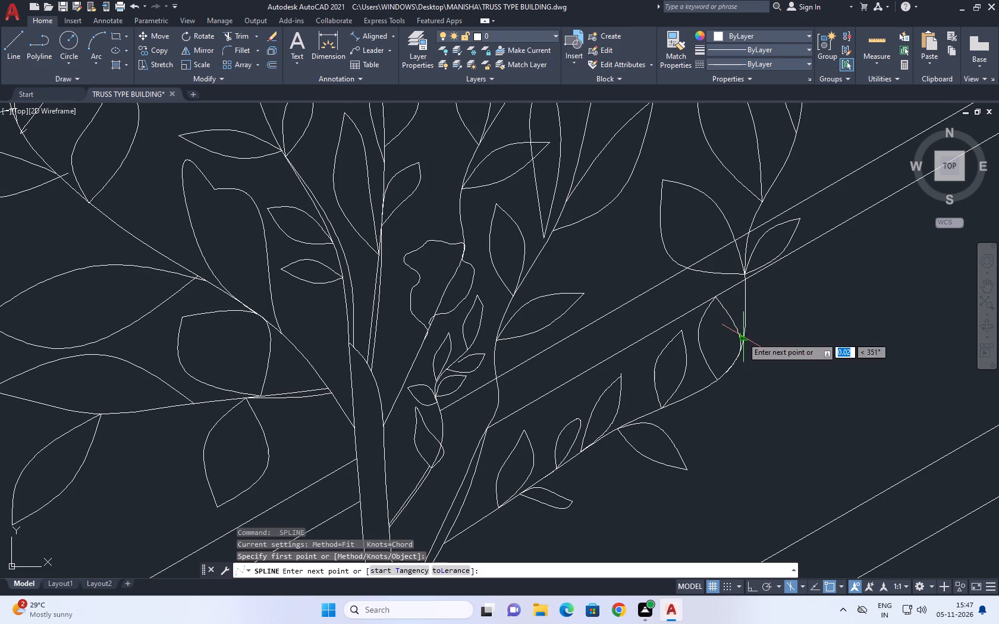
{"action": "key", "text": "space"}
{"action": "key", "text": "space"}
{"action": "left_click", "coordinate": [747, 338]}
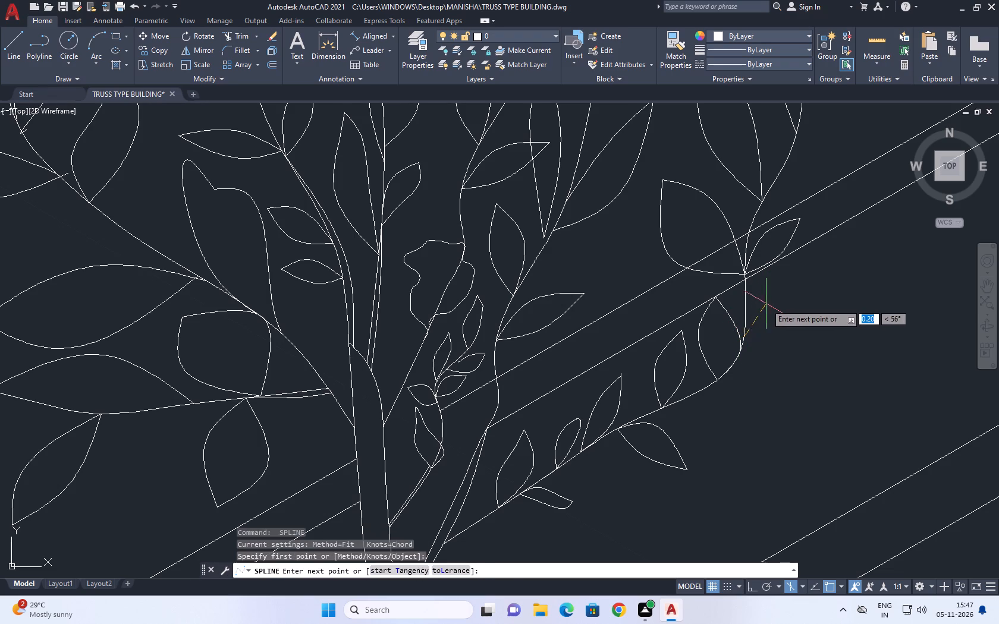
{"action": "left_click", "coordinate": [766, 304]}
{"action": "left_click", "coordinate": [825, 288]}
{"action": "key", "text": "space"}
{"action": "key", "text": "space"}
{"action": "left_click", "coordinate": [743, 346]}
{"action": "left_click", "coordinate": [793, 333]}
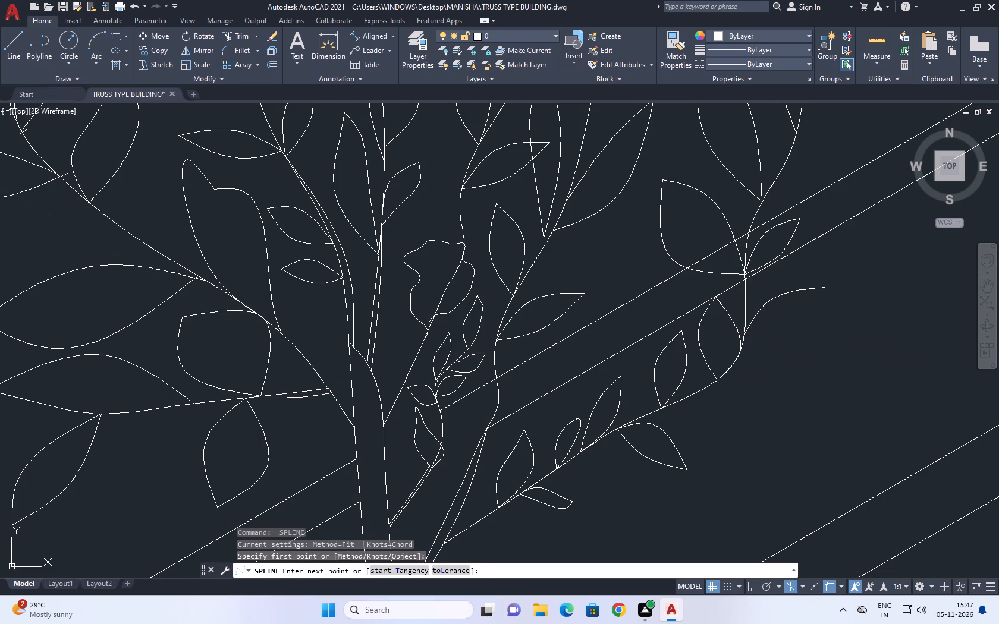
{"action": "left_click", "coordinate": [824, 286]}
{"action": "key", "text": "space"}
Draw a pointed leaf on the lower side of the right branch, just below the bend, from two splines sharing base and tip.
{"action": "key", "text": "space"}
{"action": "left_click", "coordinate": [725, 377]}
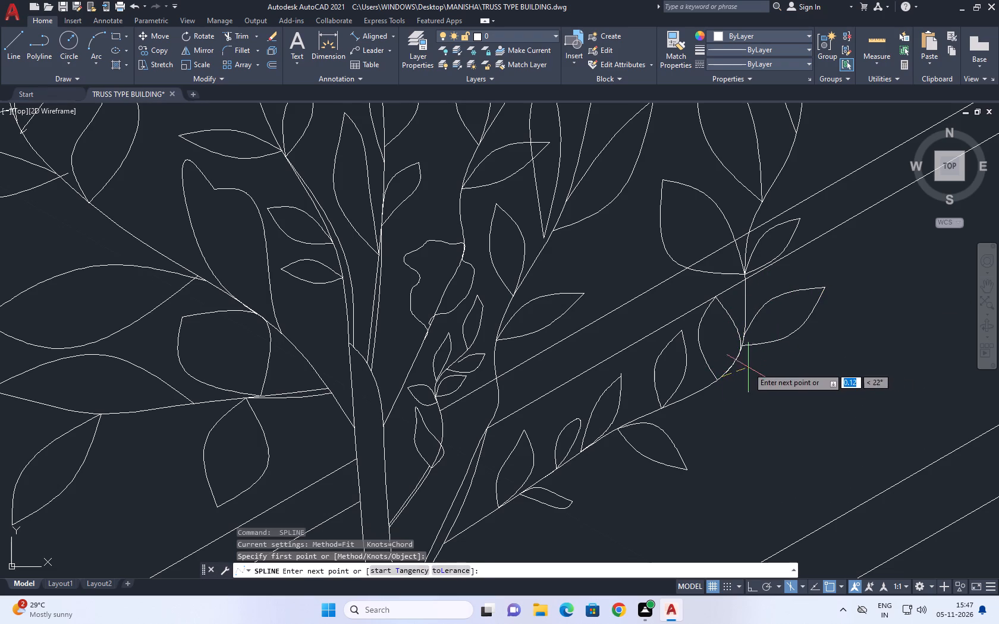
{"action": "left_click", "coordinate": [772, 364]}
{"action": "left_click_drag", "start_coordinate": [809, 374], "coordinate": [819, 374]}
{"action": "key", "text": "space"}
{"action": "key", "text": "space"}
{"action": "left_click", "coordinate": [725, 377]}
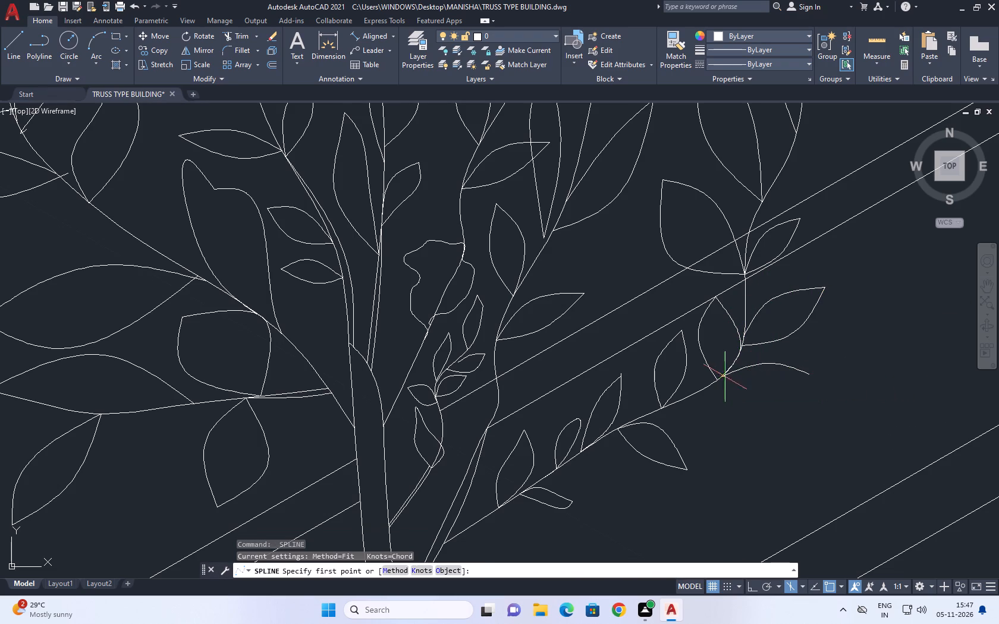
{"action": "left_click_drag", "start_coordinate": [767, 395], "coordinate": [772, 392]}
{"action": "left_click", "coordinate": [812, 374]}
{"action": "key", "text": "space"}
Draw a leaf pointing down and outward from the underside of the right branch, inward of the previous leaf, from two splines.
{"action": "key", "text": "space"}
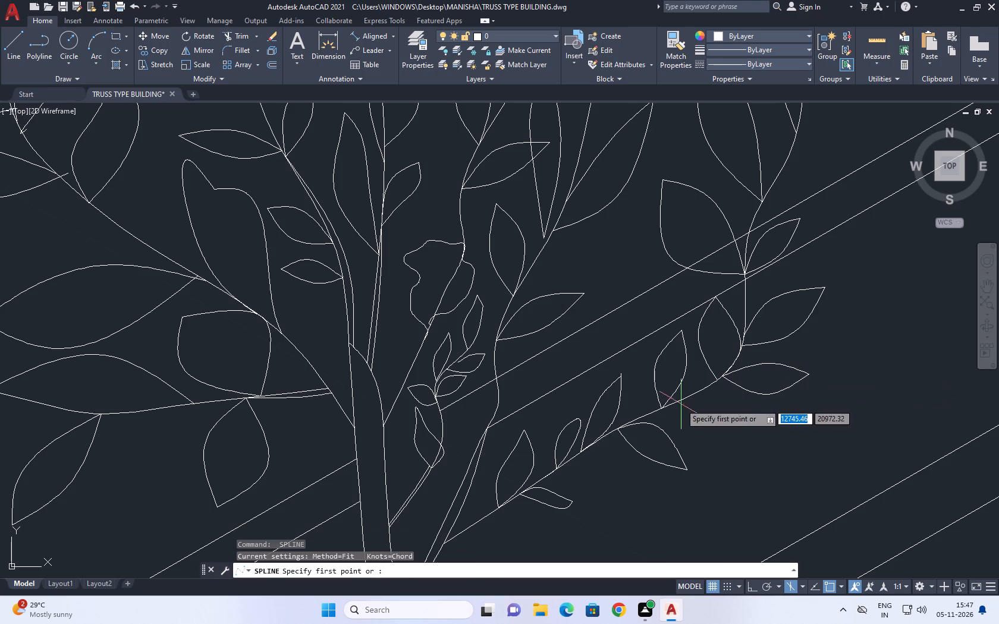
{"action": "left_click_drag", "start_coordinate": [671, 401], "coordinate": [678, 401]}
{"action": "key", "text": "space"}
{"action": "key", "text": "space"}
{"action": "left_click", "coordinate": [691, 398]}
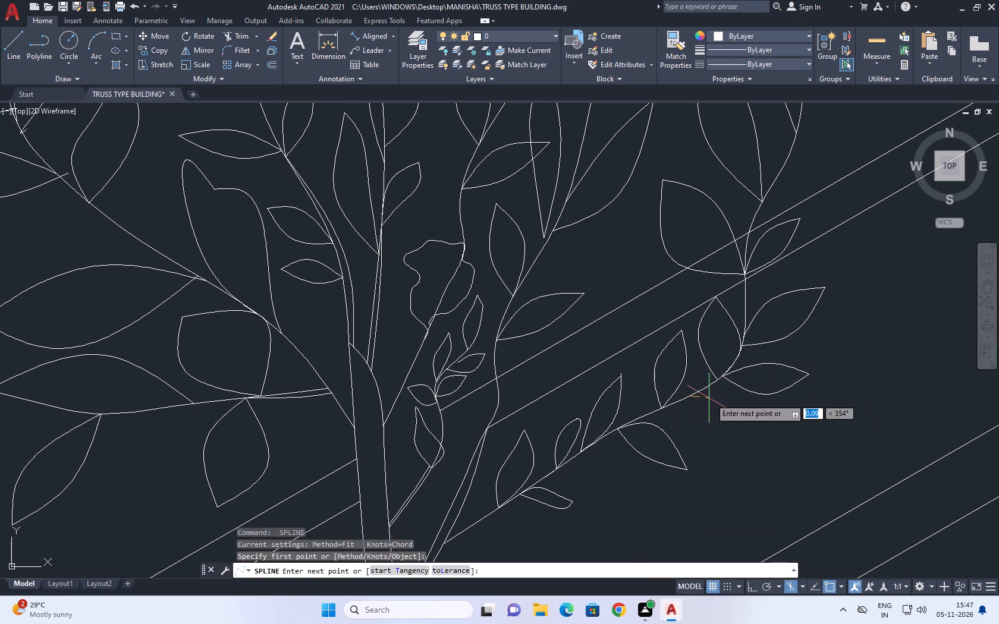
{"action": "left_click", "coordinate": [731, 401]}
{"action": "left_click_drag", "start_coordinate": [778, 428], "coordinate": [786, 428]}
{"action": "key", "text": "space"}
{"action": "key", "text": "space"}
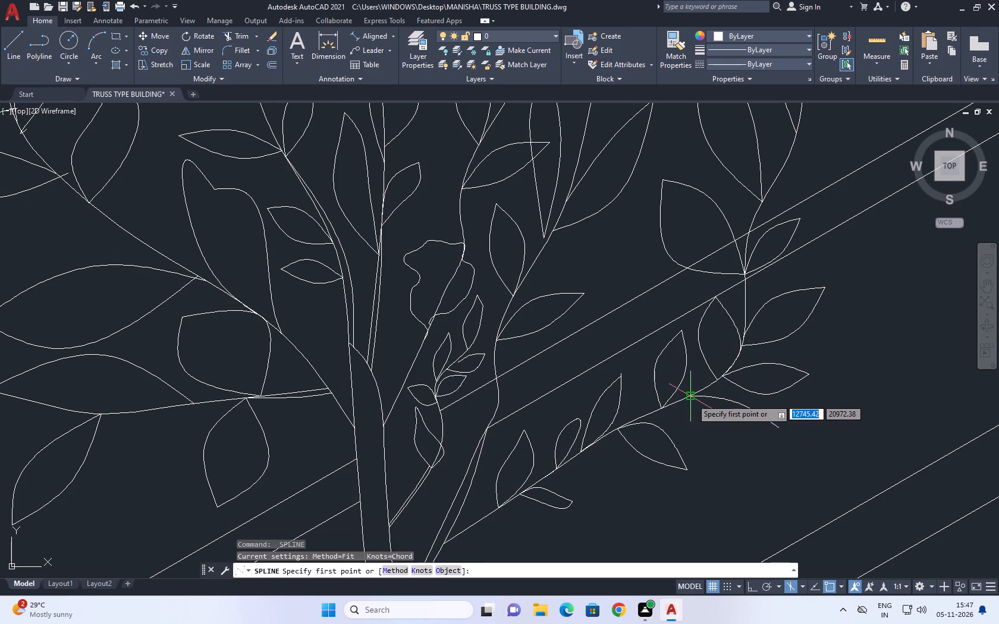
{"action": "left_click", "coordinate": [692, 399]}
{"action": "left_click_drag", "start_coordinate": [751, 445], "coordinate": [761, 447]}
{"action": "left_click", "coordinate": [781, 427]}
{"action": "key", "text": "space"}
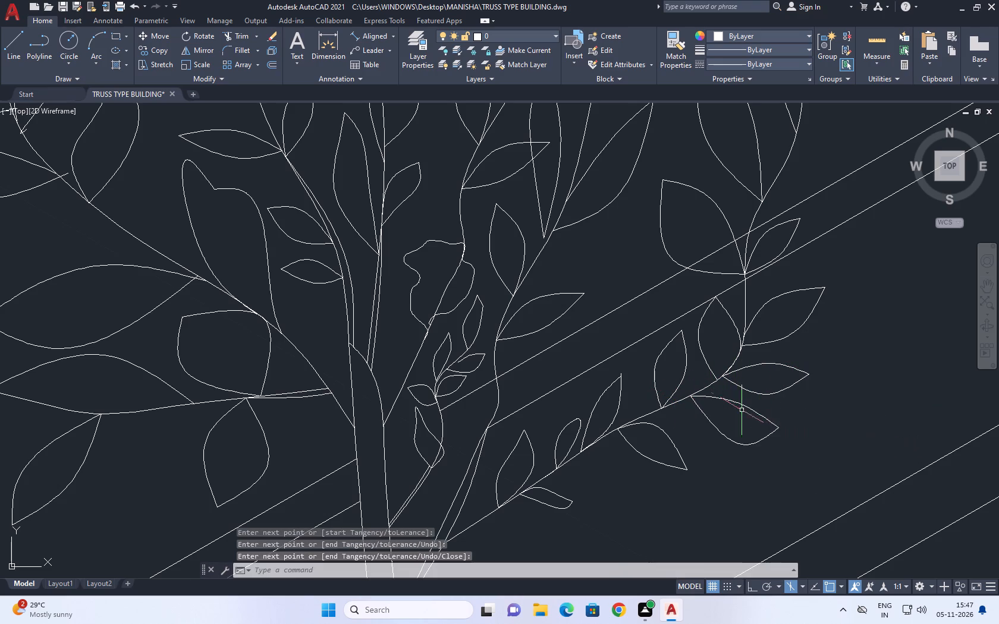
Draw a new low left branch as a spline from the trunk's left edge, curving outward beneath the existing left branch.
{"action": "scroll", "coordinate": [702, 395], "scroll_direction": "down", "scroll_amount": 1}
{"action": "scroll", "coordinate": [720, 325], "scroll_direction": "down", "scroll_amount": 1}
{"action": "middle_click_drag", "start_coordinate": [748, 329], "coordinate": [703, 349]}
{"action": "scroll", "coordinate": [617, 397], "scroll_direction": "down", "scroll_amount": 2}
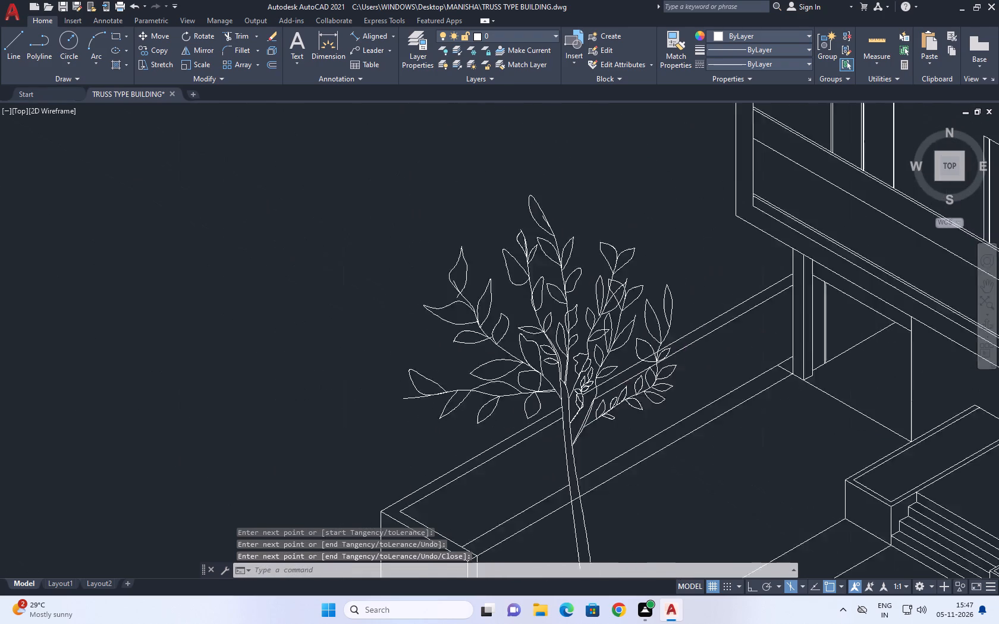
{"action": "scroll", "coordinate": [570, 421], "scroll_direction": "up", "scroll_amount": 2}
{"action": "middle_click_drag", "start_coordinate": [594, 423], "coordinate": [648, 431]}
{"action": "key", "text": "space"}
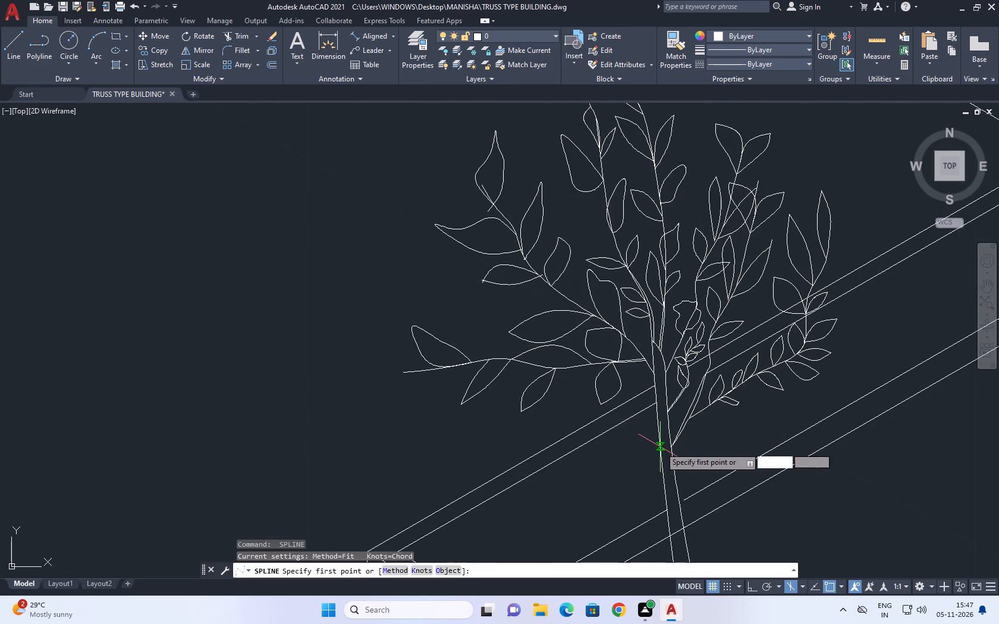
{"action": "left_click", "coordinate": [662, 448]}
{"action": "left_click", "coordinate": [622, 437]}
{"action": "left_click_drag", "start_coordinate": [574, 432], "coordinate": [565, 430]}
{"action": "left_click", "coordinate": [482, 413]}
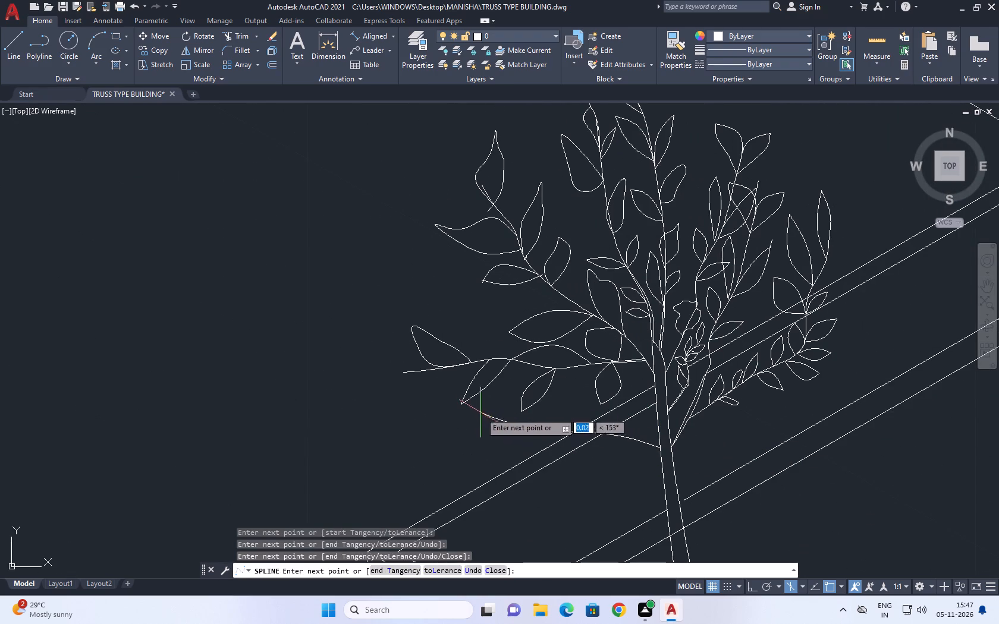
{"action": "key", "text": "space"}
Draw an upright pointed leaf above the middle of the new left branch from two splines.
{"action": "key", "text": "space"}
{"action": "left_click", "coordinate": [571, 433]}
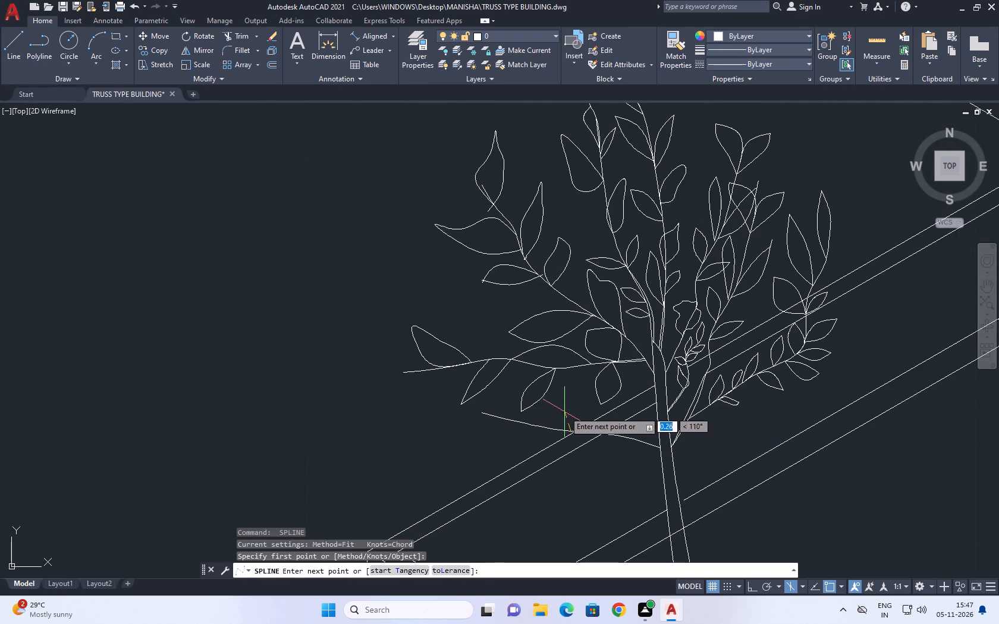
{"action": "left_click", "coordinate": [569, 407]}
{"action": "left_click", "coordinate": [581, 383]}
{"action": "key", "text": "space"}
{"action": "key", "text": "space"}
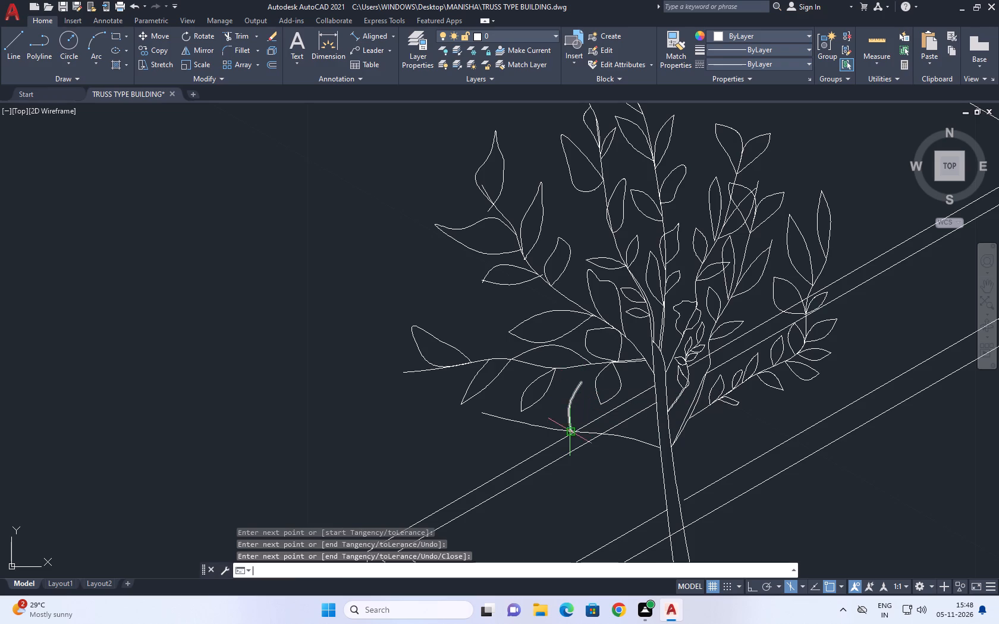
{"action": "left_click_drag", "start_coordinate": [570, 431], "coordinate": [577, 428]}
{"action": "left_click_drag", "start_coordinate": [586, 414], "coordinate": [586, 406]}
{"action": "left_click", "coordinate": [583, 380]}
{"action": "key", "text": "space"}
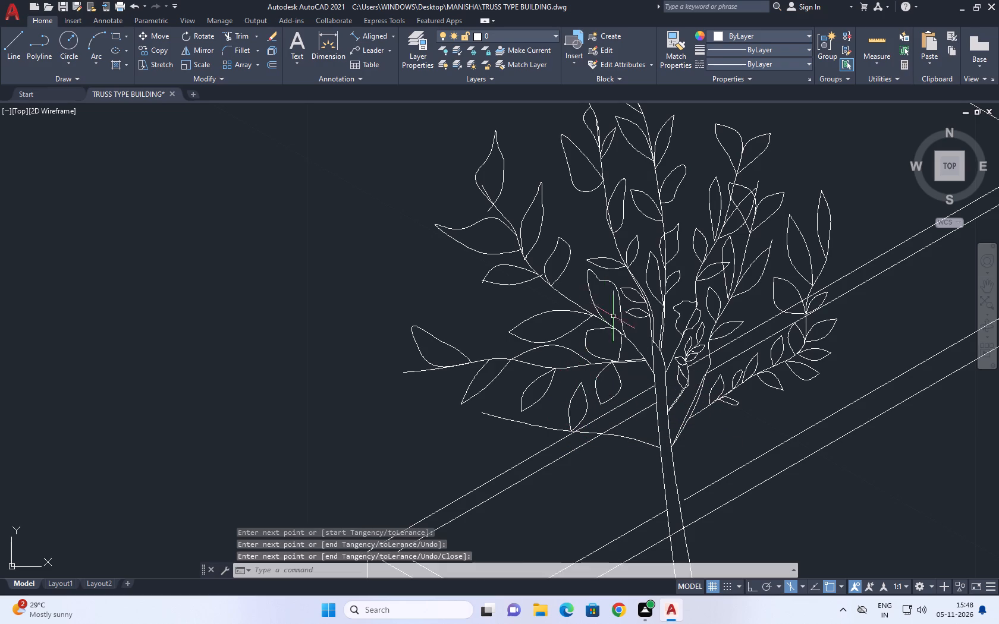
Draw a small narrow leaf above the new left branch, between the upright leaf and the trunk, from two splines.
{"action": "middle_click_drag", "start_coordinate": [652, 384], "coordinate": [597, 243]}
{"action": "key", "text": "space"}
{"action": "scroll", "coordinate": [541, 290], "scroll_direction": "up", "scroll_amount": 4}
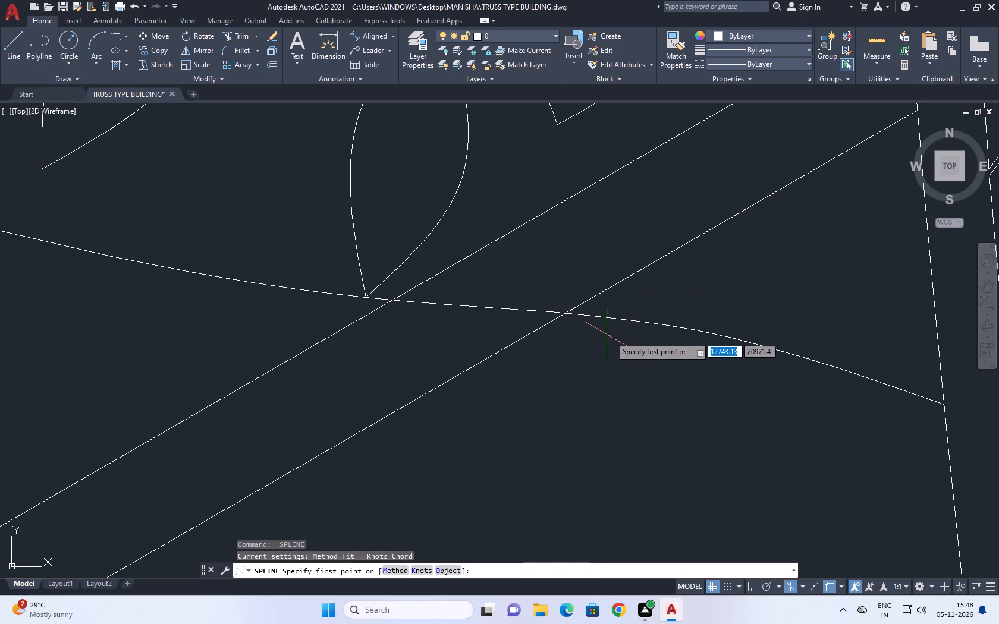
{"action": "left_click", "coordinate": [692, 324]}
{"action": "left_click", "coordinate": [618, 264]}
{"action": "left_click", "coordinate": [602, 210]}
{"action": "left_click", "coordinate": [602, 155]}
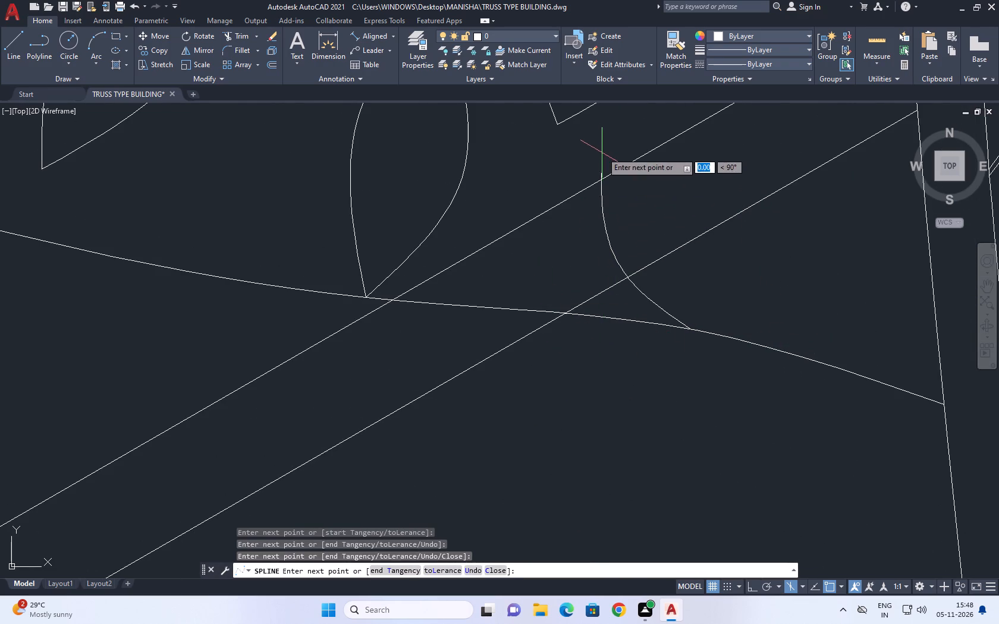
{"action": "key", "text": "space"}
{"action": "key", "text": "space"}
{"action": "left_click", "coordinate": [601, 151]}
{"action": "left_click_drag", "start_coordinate": [643, 200], "coordinate": [646, 206]}
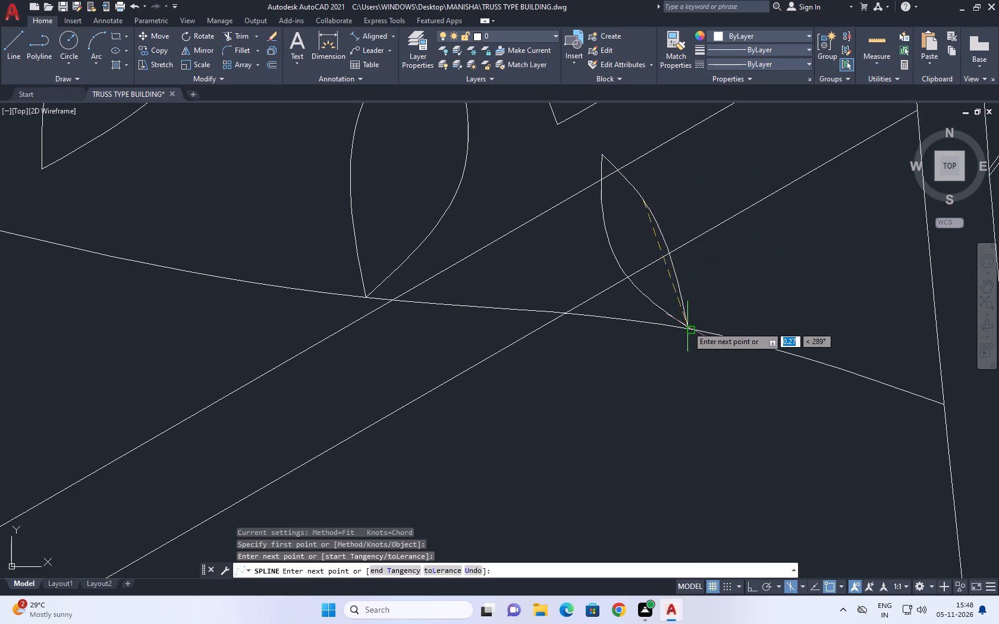
{"action": "left_click", "coordinate": [687, 329]}
{"action": "key", "text": "space"}
Draw a larger leaf above the new left branch, between the narrow leaf and the trunk, from two splines.
{"action": "key", "text": "space"}
{"action": "middle_click_drag", "start_coordinate": [801, 341], "coordinate": [685, 412]}
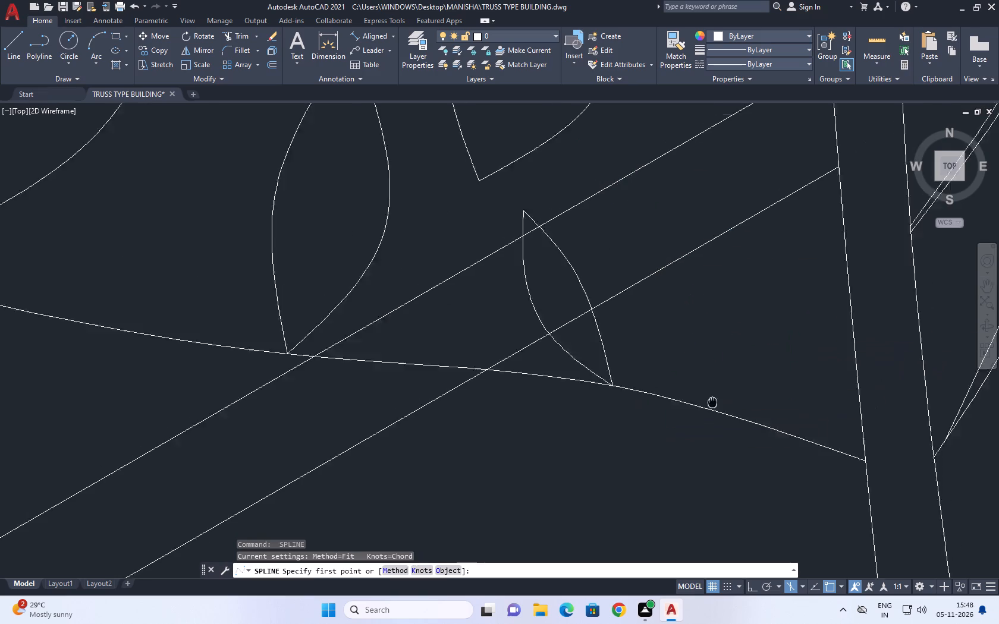
{"action": "middle_click_drag", "start_coordinate": [685, 412], "coordinate": [644, 420]}
{"action": "left_click_drag", "start_coordinate": [665, 442], "coordinate": [655, 420]}
{"action": "left_click_drag", "start_coordinate": [601, 327], "coordinate": [598, 314]}
{"action": "left_click_drag", "start_coordinate": [596, 232], "coordinate": [601, 225]}
{"action": "left_click", "coordinate": [616, 165]}
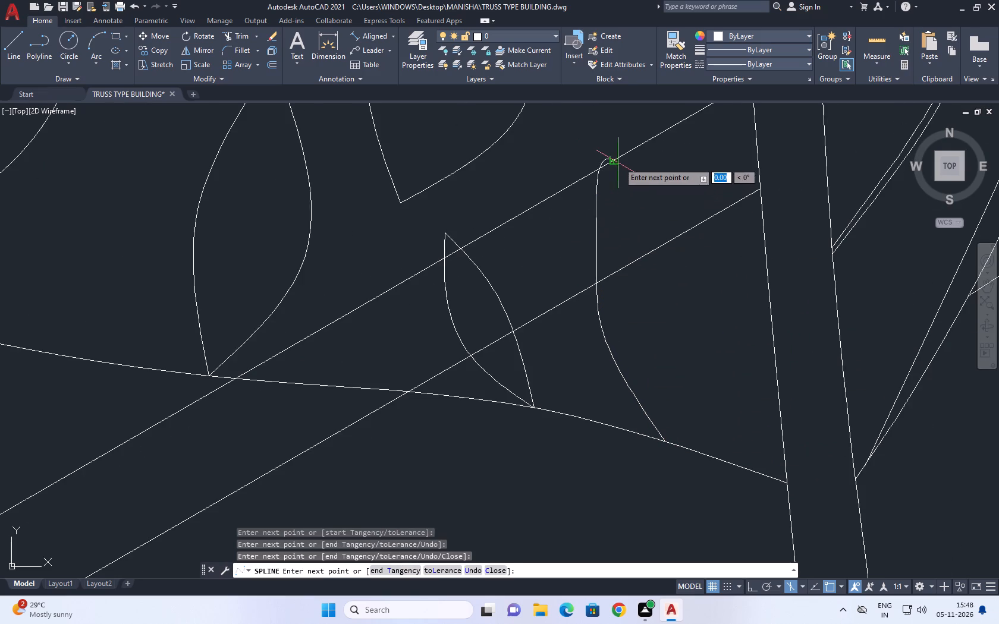
{"action": "key", "text": "space"}
{"action": "key", "text": "space"}
{"action": "left_click", "coordinate": [618, 159]}
{"action": "left_click_drag", "start_coordinate": [728, 241], "coordinate": [726, 254]}
{"action": "left_click_drag", "start_coordinate": [692, 371], "coordinate": [676, 405]}
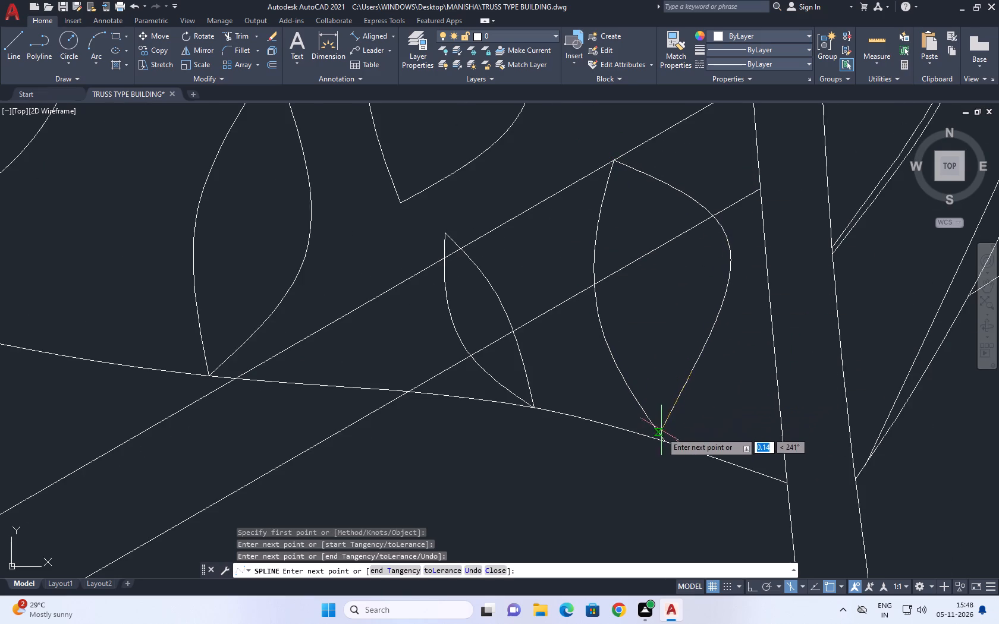
{"action": "left_click", "coordinate": [670, 445]}
{"action": "key", "text": "space"}
Draw a slim leaf along the outer end of the new left branch, its lower edge crossing the branch, from two splines.
{"action": "scroll", "coordinate": [673, 391], "scroll_direction": "down", "scroll_amount": 3}
{"action": "key", "text": "space"}
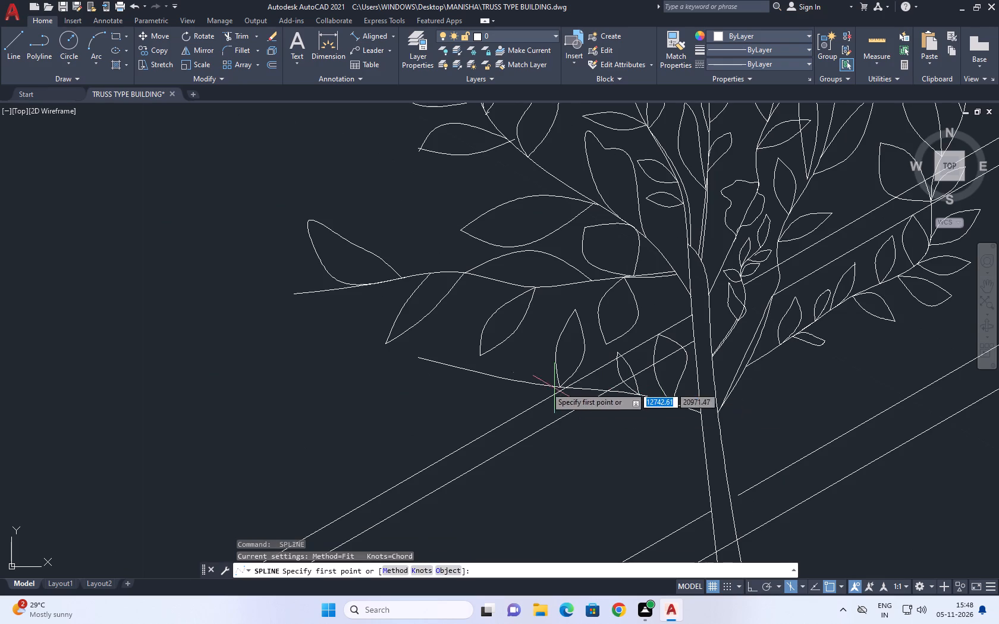
{"action": "scroll", "coordinate": [519, 382], "scroll_direction": "up", "scroll_amount": 1}
{"action": "left_click", "coordinate": [517, 381]}
{"action": "left_click", "coordinate": [455, 352]}
{"action": "left_click", "coordinate": [377, 317]}
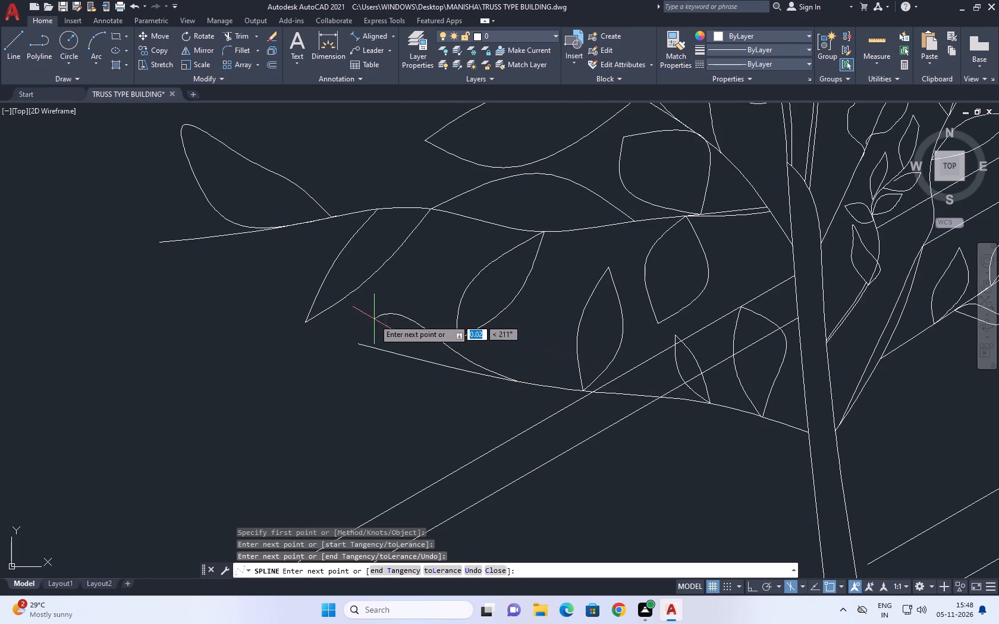
{"action": "key", "text": "space"}
{"action": "key", "text": "space"}
{"action": "left_click", "coordinate": [376, 319]}
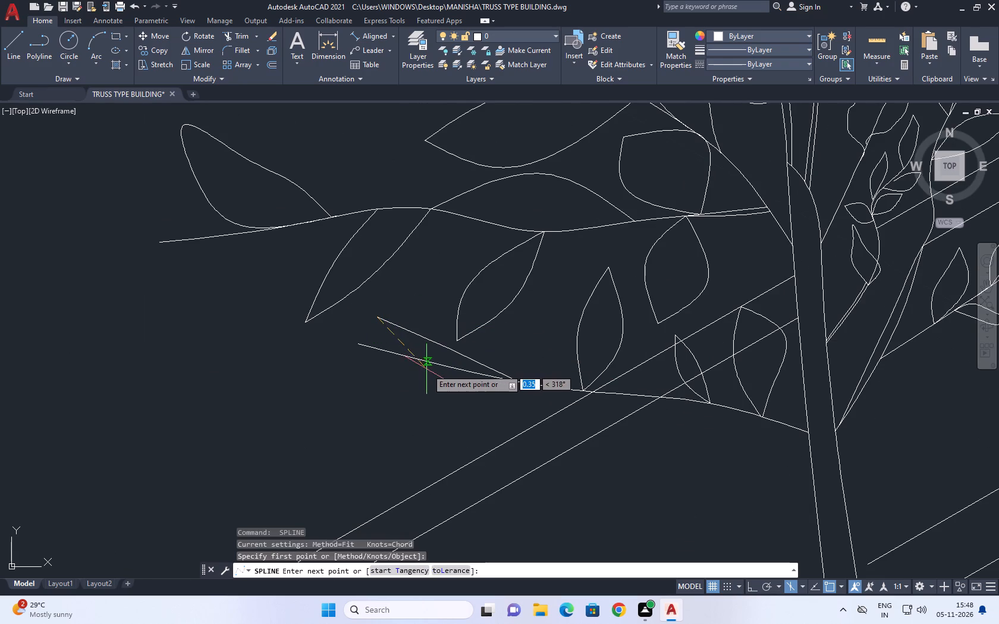
{"action": "left_click", "coordinate": [438, 367]}
{"action": "left_click", "coordinate": [517, 382]}
{"action": "key", "text": "space"}
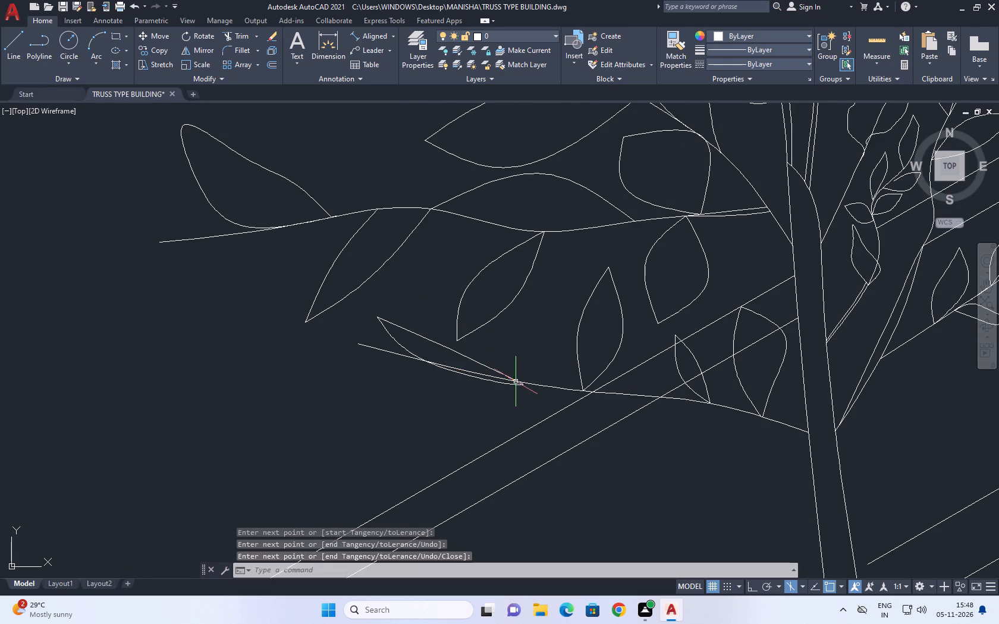
Draw a broad leaf below the middle of the new left branch, its tip at the boundary wall line, from two splines.
{"action": "scroll", "coordinate": [508, 387], "scroll_direction": "down", "scroll_amount": 2}
{"action": "middle_click_drag", "start_coordinate": [577, 382], "coordinate": [520, 337]}
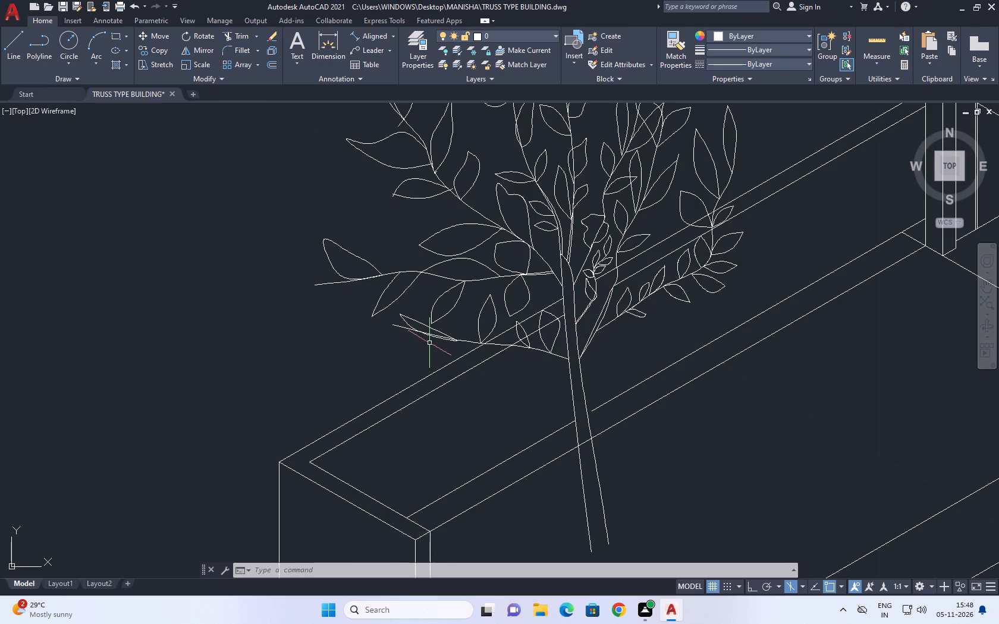
{"action": "right_click", "coordinate": [469, 319]}
{"action": "left_click", "coordinate": [534, 323]}
{"action": "scroll", "coordinate": [461, 346], "scroll_direction": "up", "scroll_amount": 2}
{"action": "left_click_drag", "start_coordinate": [486, 336], "coordinate": [483, 343]}
{"action": "left_click", "coordinate": [411, 358]}
{"action": "left_click", "coordinate": [393, 421]}
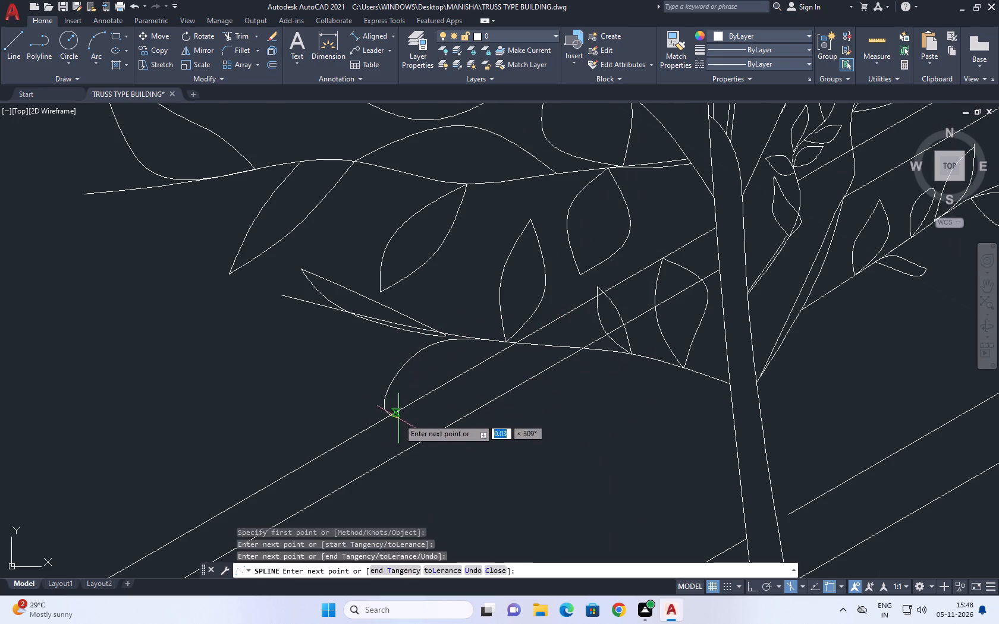
{"action": "key", "text": "space"}
{"action": "key", "text": "space"}
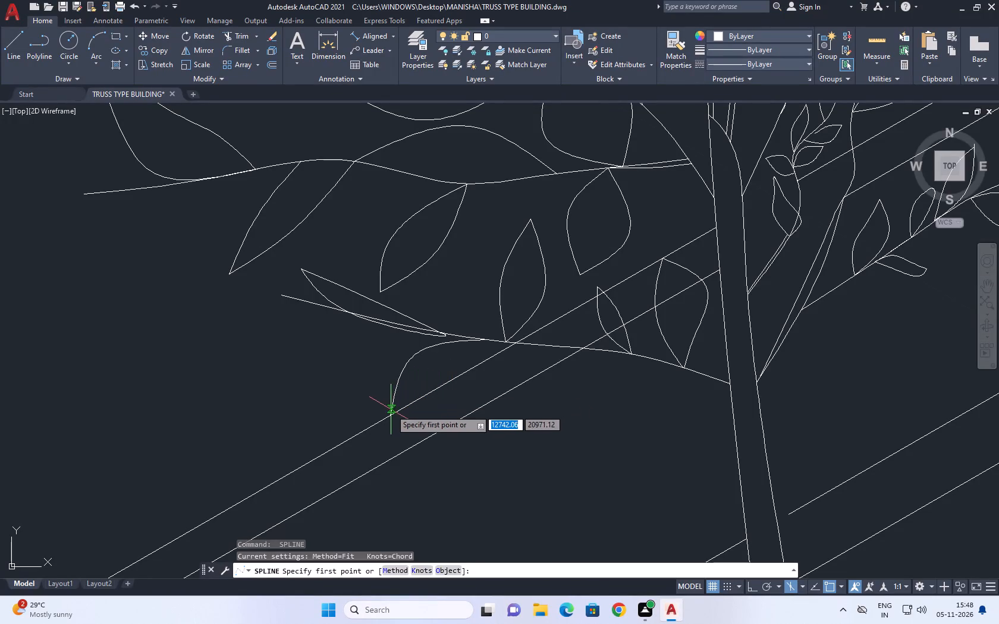
{"action": "left_click", "coordinate": [387, 411]}
{"action": "left_click_drag", "start_coordinate": [464, 410], "coordinate": [473, 402]}
{"action": "left_click_drag", "start_coordinate": [506, 335], "coordinate": [508, 343]}
{"action": "key", "text": "space"}
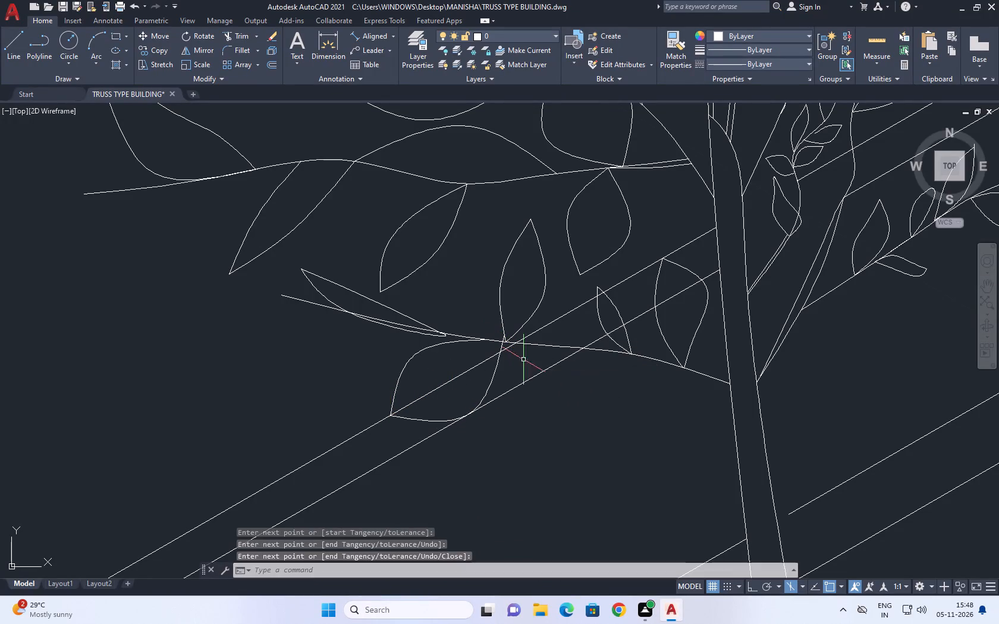
Draw a small leaf hanging below the new left branch, on the trunk side of the broad leaf, from two splines.
{"action": "key", "text": "space"}
{"action": "left_click", "coordinate": [557, 351]}
{"action": "left_click", "coordinate": [512, 389]}
{"action": "left_click_drag", "start_coordinate": [520, 425], "coordinate": [522, 431]}
{"action": "key", "text": "space"}
{"action": "key", "text": "space"}
{"action": "left_click", "coordinate": [522, 427]}
{"action": "left_click_drag", "start_coordinate": [550, 398], "coordinate": [557, 383]}
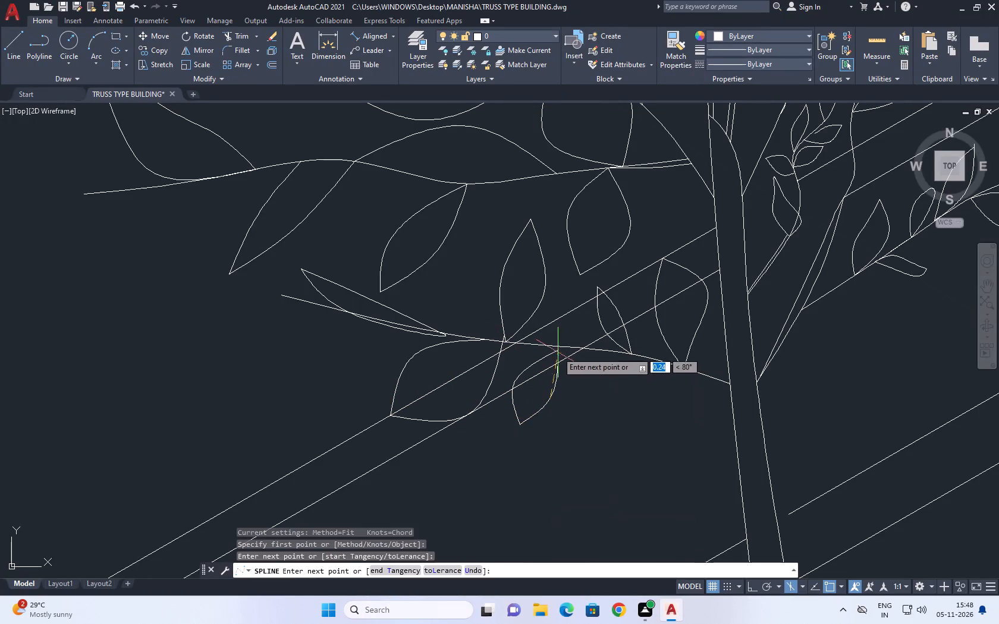
{"action": "left_click", "coordinate": [557, 348]}
{"action": "key", "text": "space"}
Draw a pointed leaf hanging below the new left branch, between the small leaf and the trunk, from two splines.
{"action": "key", "text": "space"}
{"action": "left_click", "coordinate": [647, 357]}
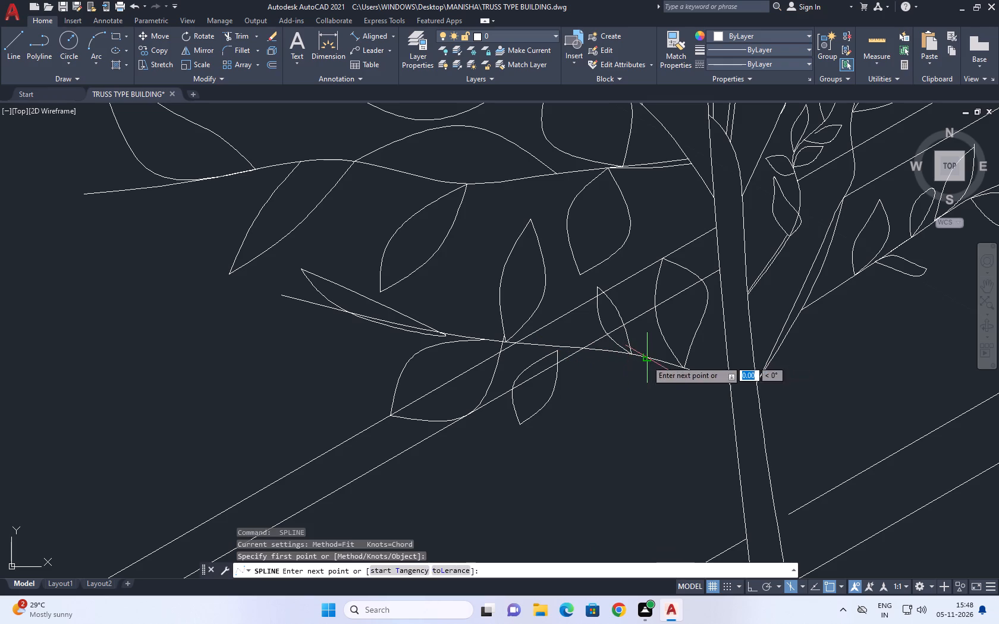
{"action": "left_click_drag", "start_coordinate": [612, 383], "coordinate": [604, 393]}
{"action": "left_click", "coordinate": [604, 446]}
{"action": "key", "text": "space"}
{"action": "key", "text": "space"}
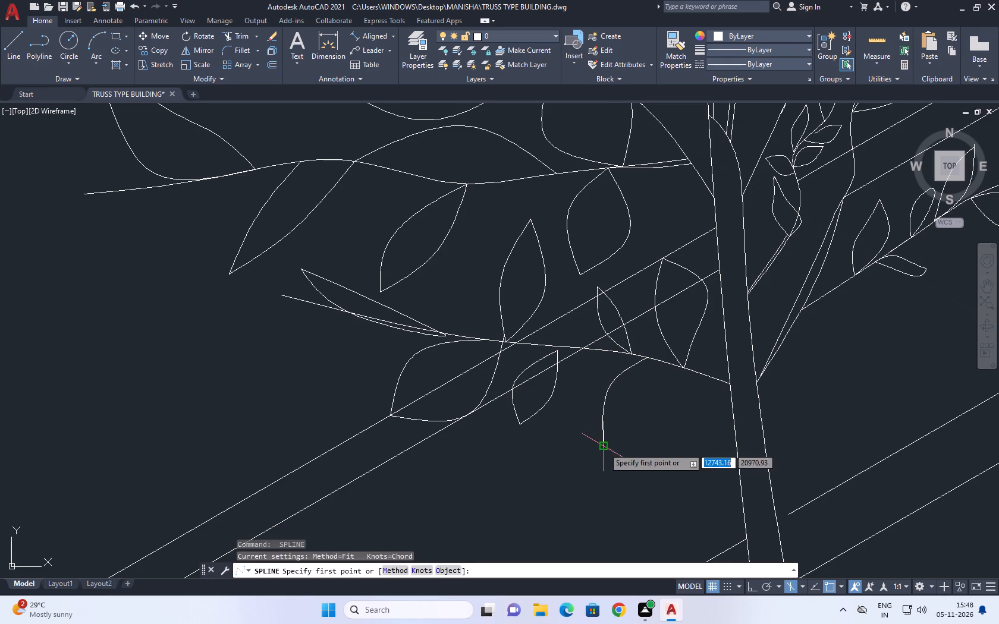
{"action": "left_click", "coordinate": [604, 447]}
{"action": "left_click_drag", "start_coordinate": [642, 419], "coordinate": [645, 409]}
{"action": "left_click", "coordinate": [647, 353]}
{"action": "key", "text": "space"}
Draw a leaf below the new left branch, with its base close to the trunk, from two splines.
{"action": "key", "text": "space"}
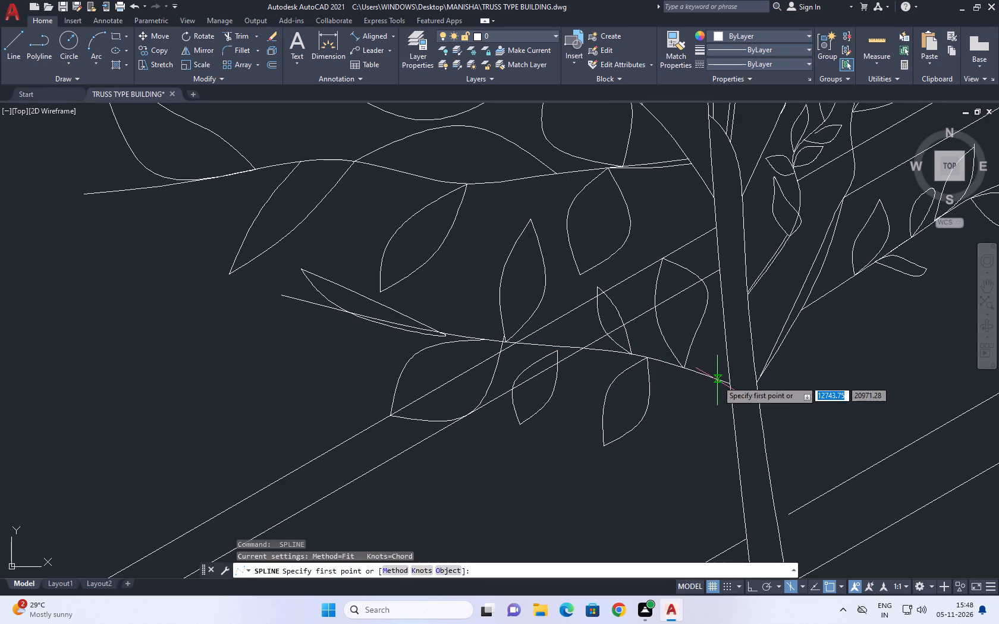
{"action": "left_click_drag", "start_coordinate": [717, 380], "coordinate": [710, 386]}
{"action": "left_click", "coordinate": [658, 411]}
{"action": "left_click_drag", "start_coordinate": [656, 453], "coordinate": [654, 459]}
{"action": "key", "text": "space"}
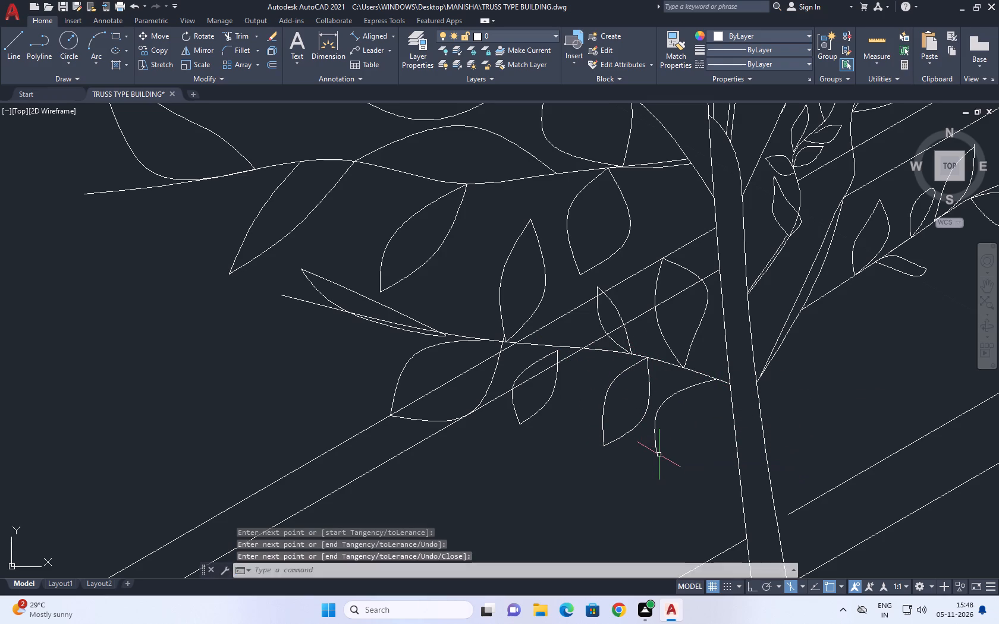
{"action": "key", "text": "space"}
{"action": "left_click", "coordinate": [658, 455]}
{"action": "left_click_drag", "start_coordinate": [700, 424], "coordinate": [702, 419]}
{"action": "left_click", "coordinate": [720, 380]}
{"action": "key", "text": "space"}
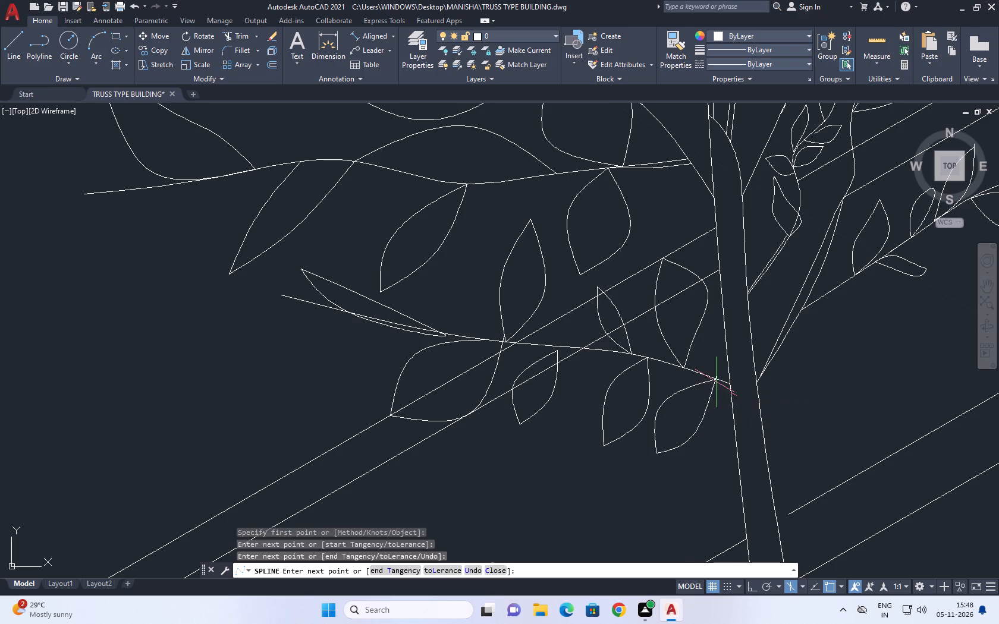
Trim away the boundary wall line pieces that cross the leaves of the tree's low left branch.
{"action": "type", "text": "TR"}
{"action": "key", "text": "space"}
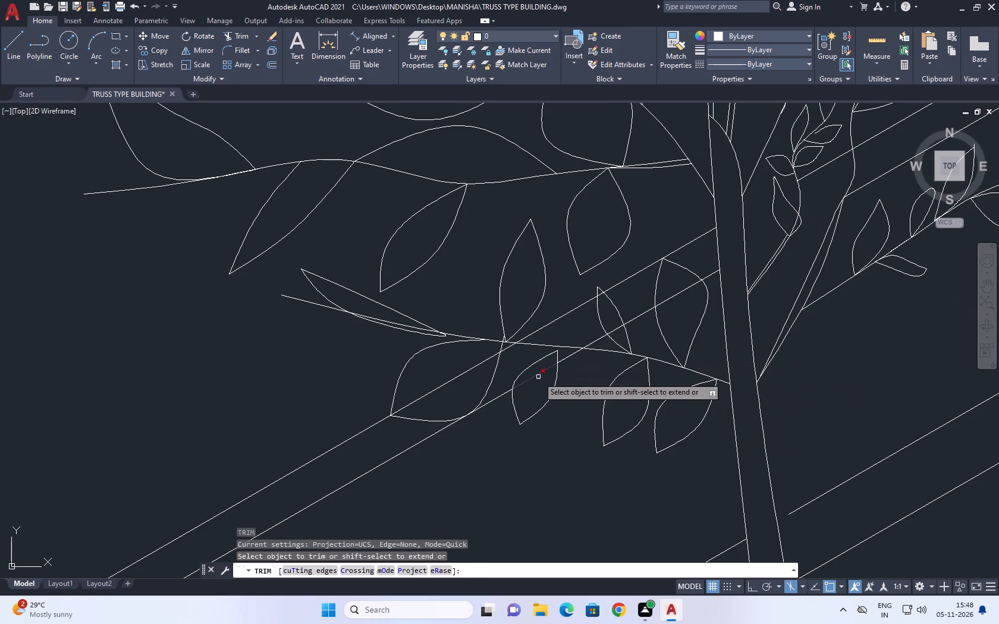
{"action": "left_click", "coordinate": [538, 377]}
{"action": "left_click", "coordinate": [617, 332]}
{"action": "left_click", "coordinate": [615, 327]}
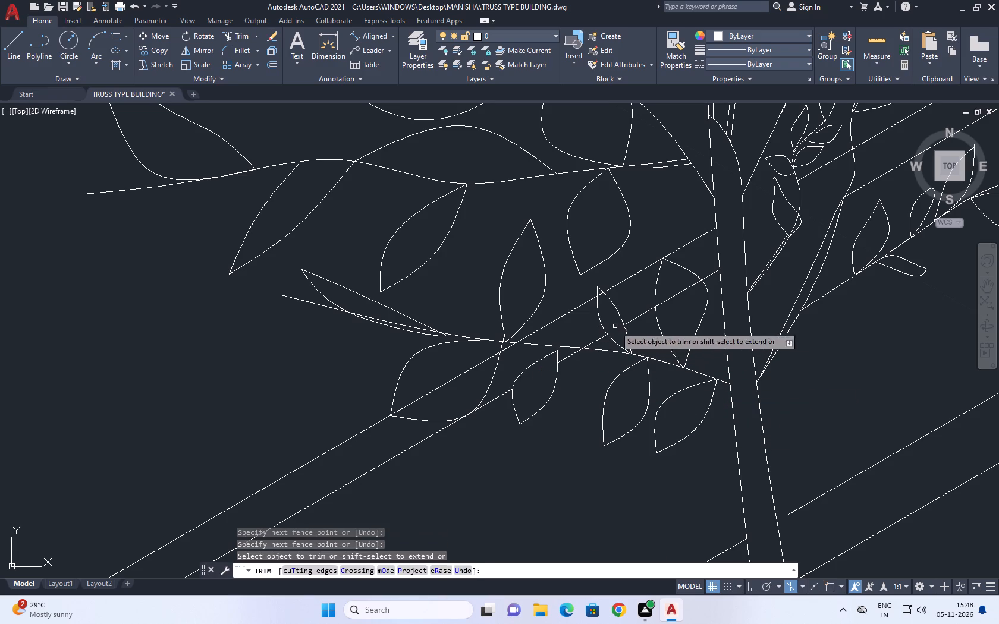
{"action": "left_click_drag", "start_coordinate": [686, 295], "coordinate": [686, 290]}
{"action": "left_click", "coordinate": [686, 279]}
{"action": "left_click_drag", "start_coordinate": [442, 370], "coordinate": [444, 380]}
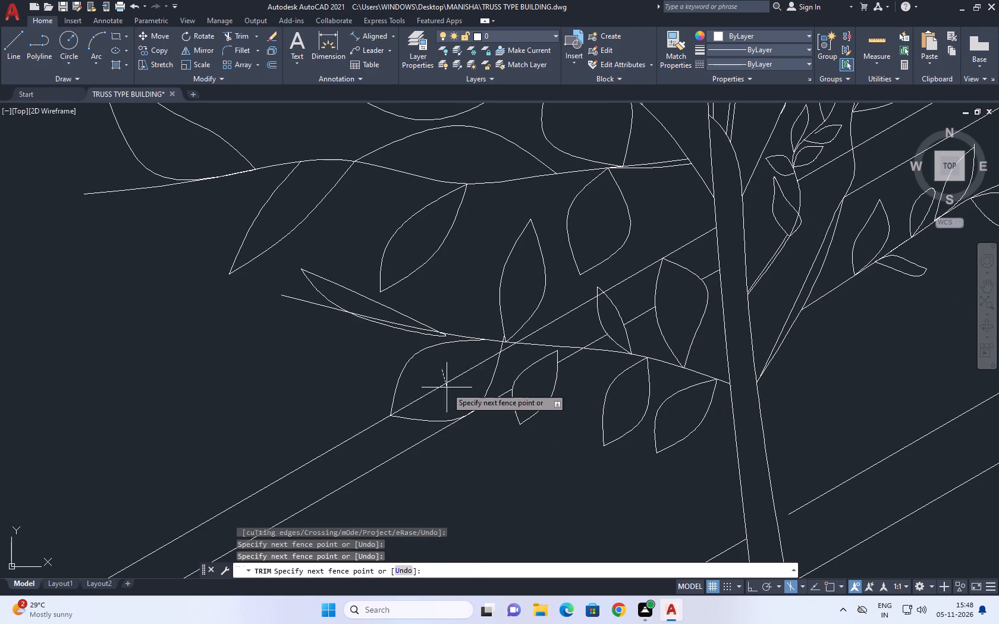
{"action": "left_click", "coordinate": [447, 387]}
{"action": "scroll", "coordinate": [488, 382], "scroll_direction": "down", "scroll_amount": 2}
{"action": "key", "text": "space"}
Reshape the narrow leaf at the low left branch's tip by moving the middle fit points of its two splines, bowing its upper edge outward.
{"action": "scroll", "coordinate": [377, 349], "scroll_direction": "up", "scroll_amount": 2}
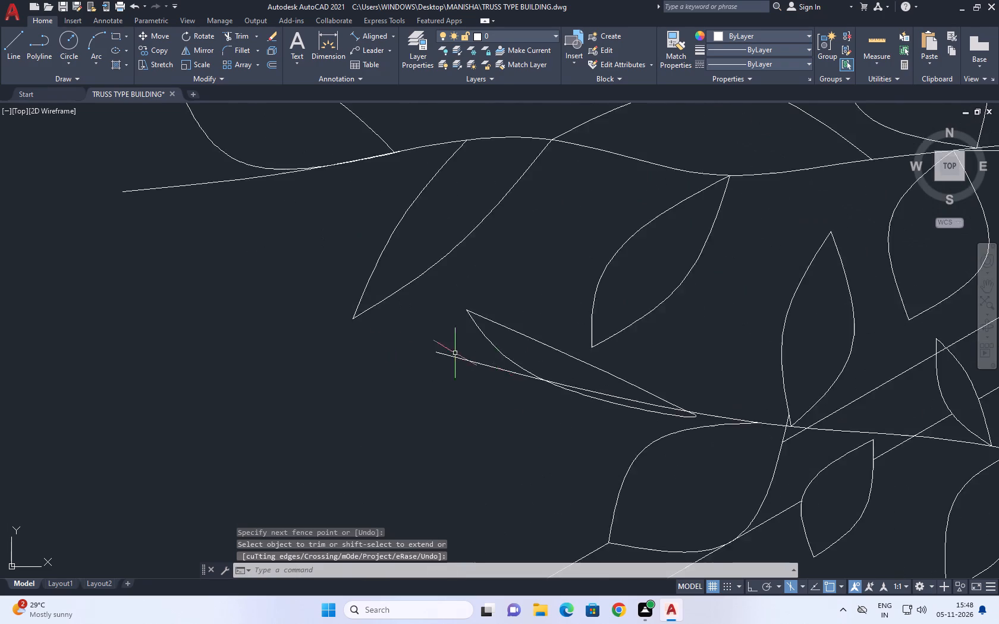
{"action": "scroll", "coordinate": [456, 354], "scroll_direction": "up", "scroll_amount": 2}
{"action": "left_click", "coordinate": [536, 364]}
{"action": "left_click", "coordinate": [516, 357]}
{"action": "left_click", "coordinate": [595, 399]}
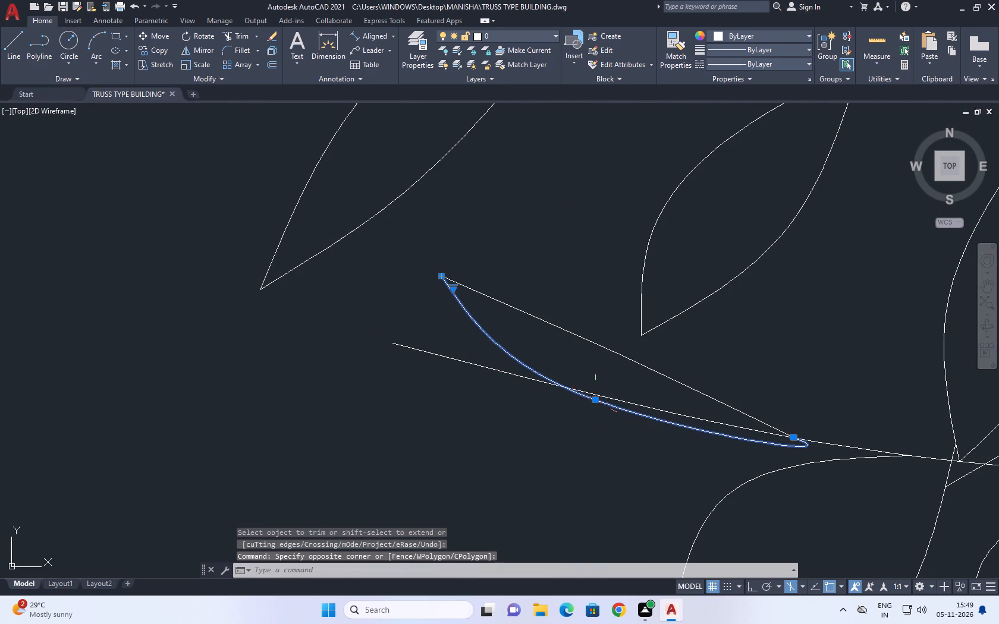
{"action": "left_click", "coordinate": [595, 389]}
{"action": "middle_click_drag", "start_coordinate": [612, 381], "coordinate": [586, 423]}
{"action": "left_click", "coordinate": [566, 437]}
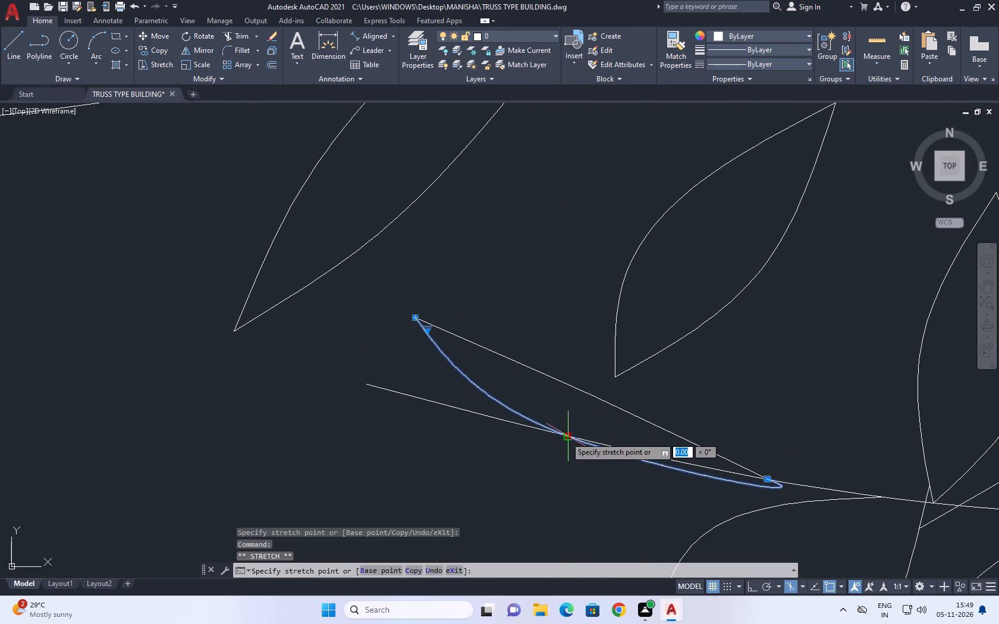
{"action": "left_click_drag", "start_coordinate": [570, 411], "coordinate": [570, 417]}
{"action": "middle_click_drag", "start_coordinate": [611, 414], "coordinate": [589, 454]}
{"action": "left_click", "coordinate": [600, 441]}
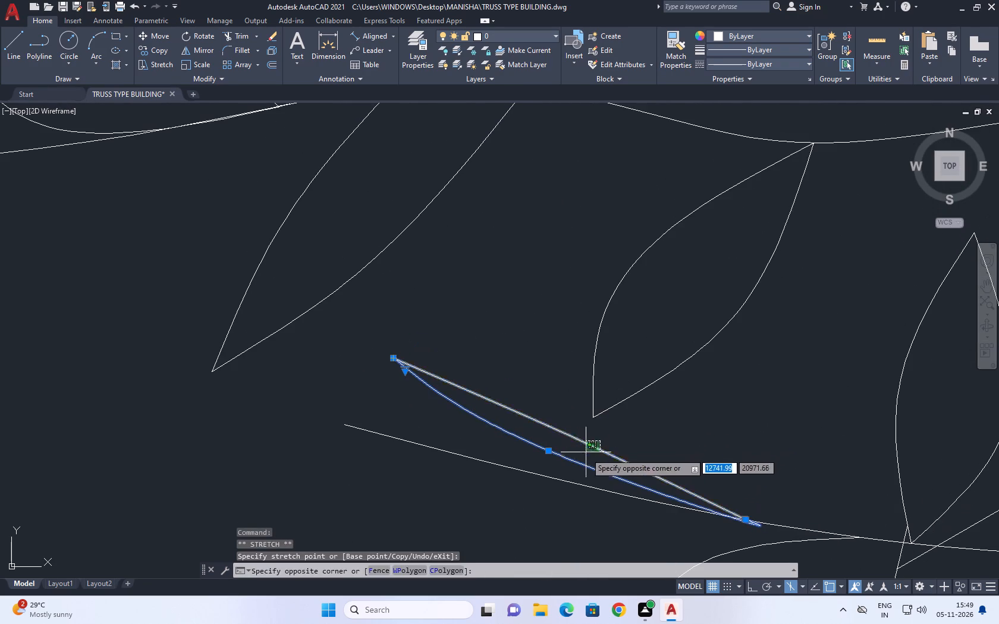
{"action": "left_click", "coordinate": [585, 455]}
{"action": "left_click", "coordinate": [588, 446]}
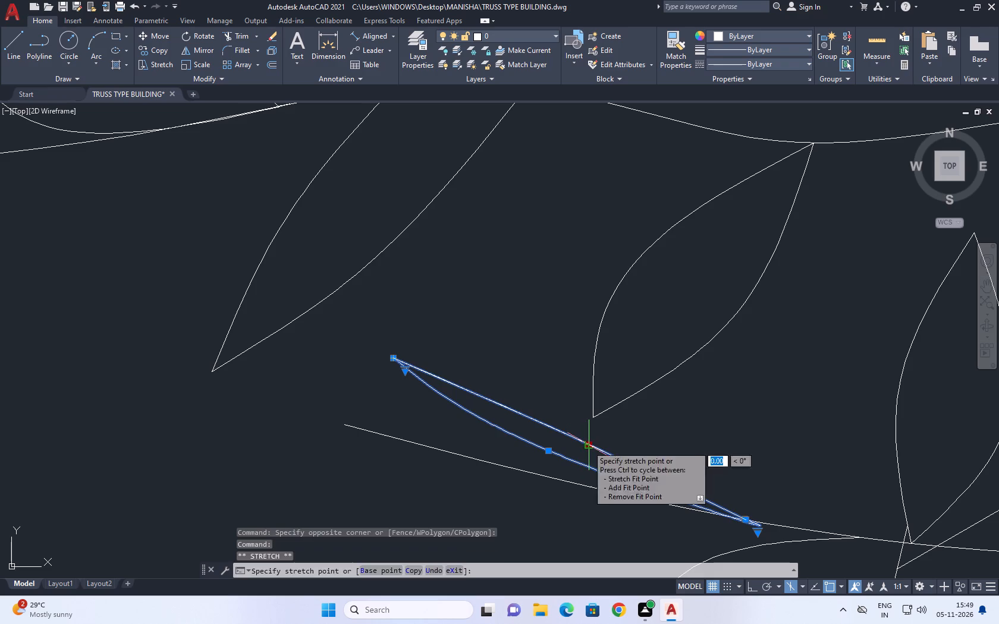
{"action": "left_click", "coordinate": [603, 388]}
{"action": "right_click_drag", "start_coordinate": [569, 295], "coordinate": [555, 283]}
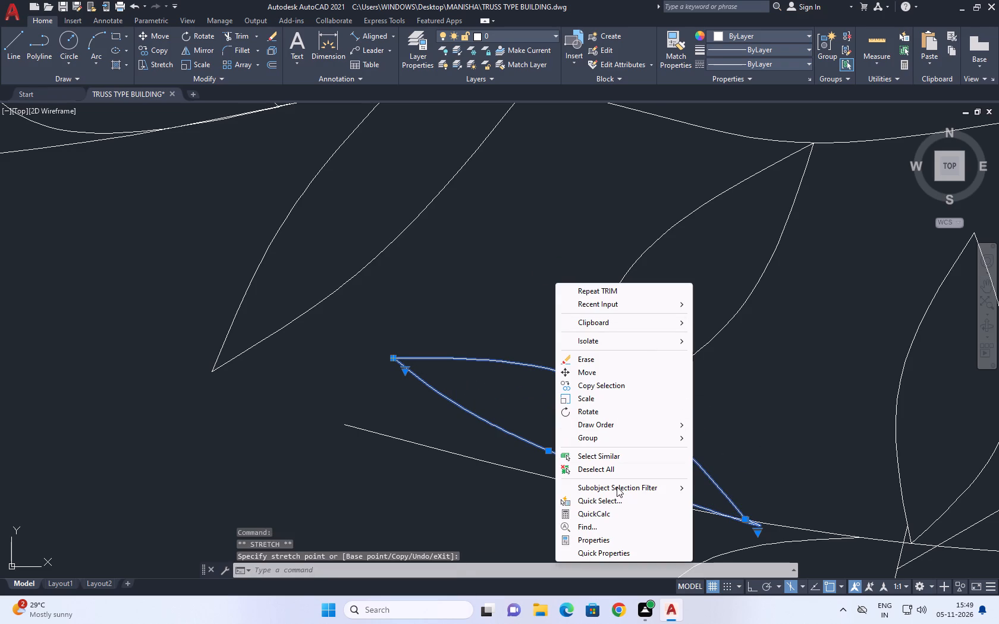
{"action": "left_click", "coordinate": [621, 469]}
Draw a pointed leaf hanging below the outer end of the long left branch above, from two splines.
{"action": "scroll", "coordinate": [608, 424], "scroll_direction": "down", "scroll_amount": 9}
{"action": "middle_click_drag", "start_coordinate": [735, 469], "coordinate": [680, 468]}
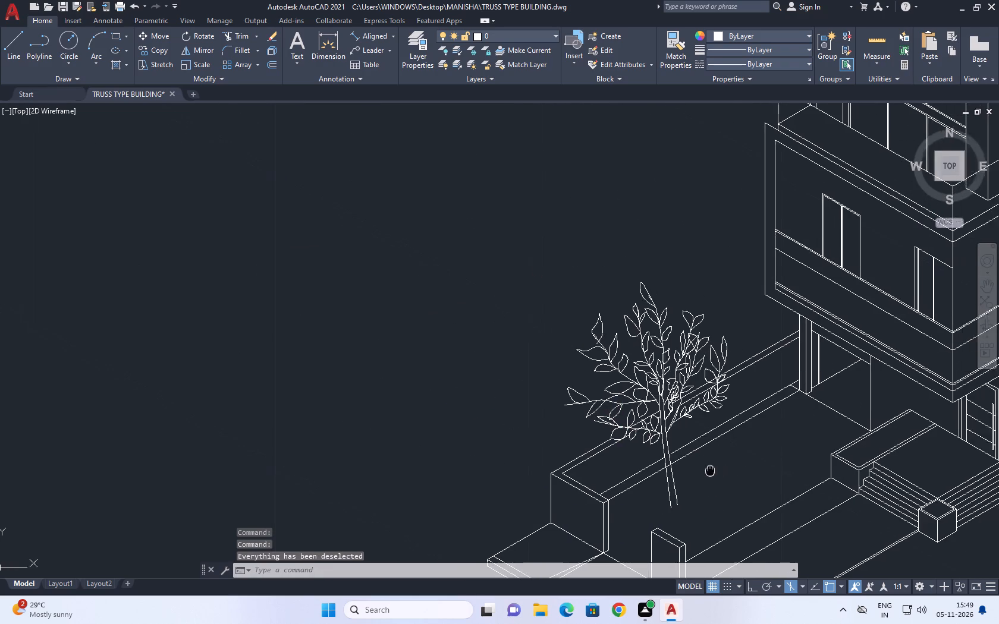
{"action": "middle_click_drag", "start_coordinate": [680, 468], "coordinate": [665, 465]}
{"action": "scroll", "coordinate": [530, 396], "scroll_direction": "up", "scroll_amount": 3}
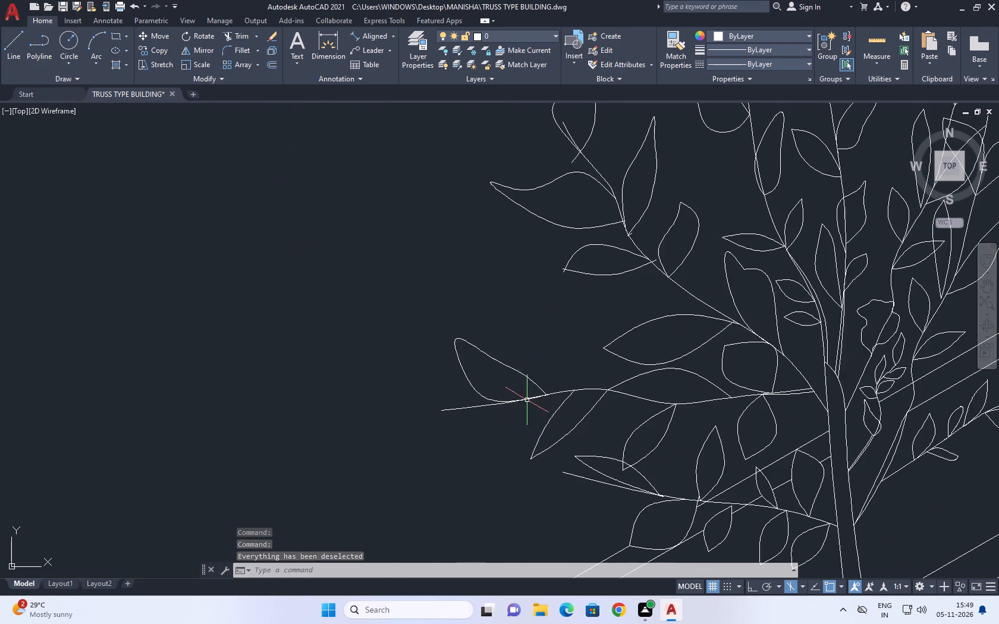
{"action": "key", "text": "s"}
{"action": "type", "text": "PL"}
{"action": "key", "text": "space"}
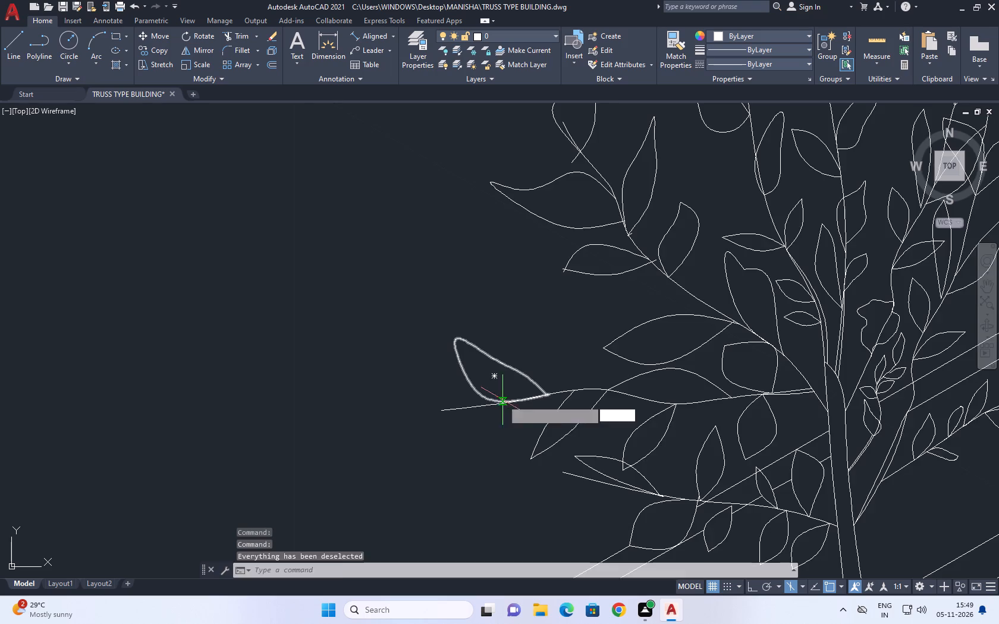
{"action": "scroll", "coordinate": [472, 411], "scroll_direction": "up", "scroll_amount": 3}
{"action": "left_click", "coordinate": [484, 401]}
{"action": "scroll", "coordinate": [390, 392], "scroll_direction": "down", "scroll_amount": 3}
{"action": "left_click", "coordinate": [381, 421]}
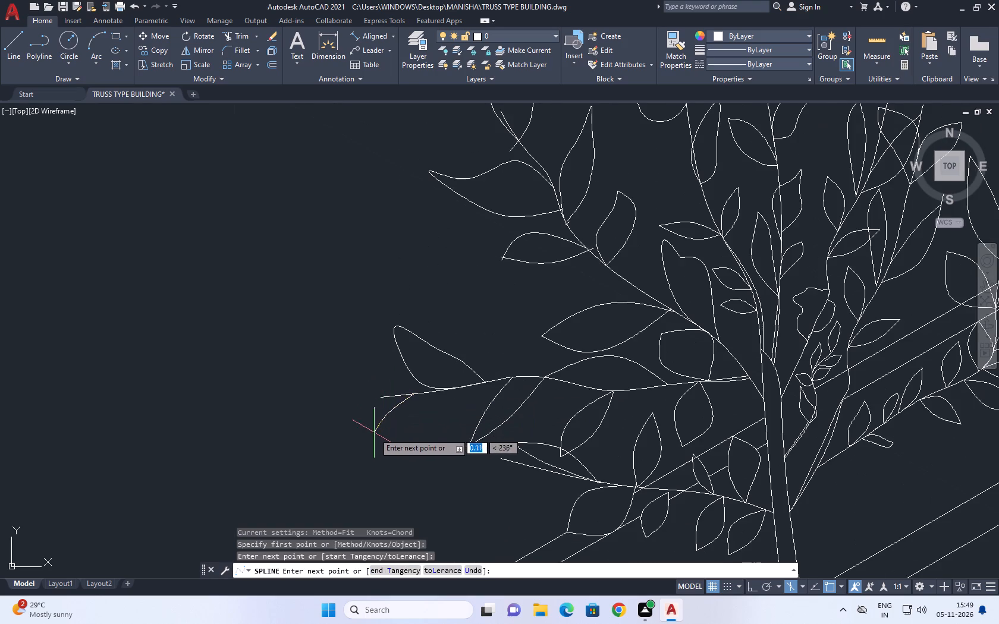
{"action": "left_click", "coordinate": [409, 508]}
{"action": "key", "text": "space"}
{"action": "key", "text": "space"}
{"action": "left_click", "coordinate": [410, 506]}
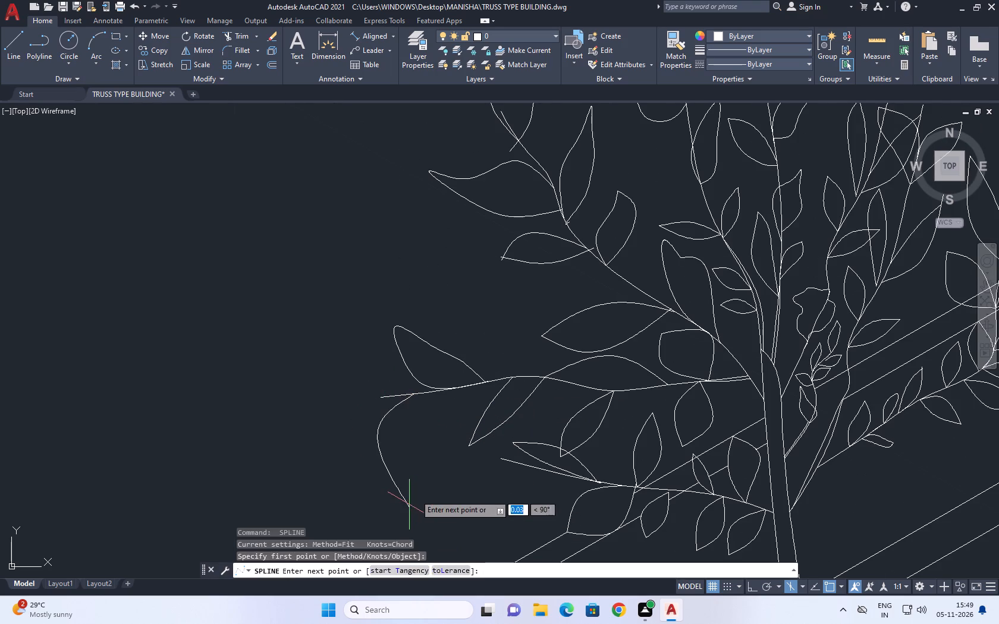
{"action": "left_click", "coordinate": [436, 461]}
{"action": "left_click", "coordinate": [411, 392]}
{"action": "key", "text": "space"}
Draw a broad upward-pointing leaf starting at the outer tip of the long left branch, from two splines.
{"action": "middle_click_drag", "start_coordinate": [394, 399], "coordinate": [490, 421]}
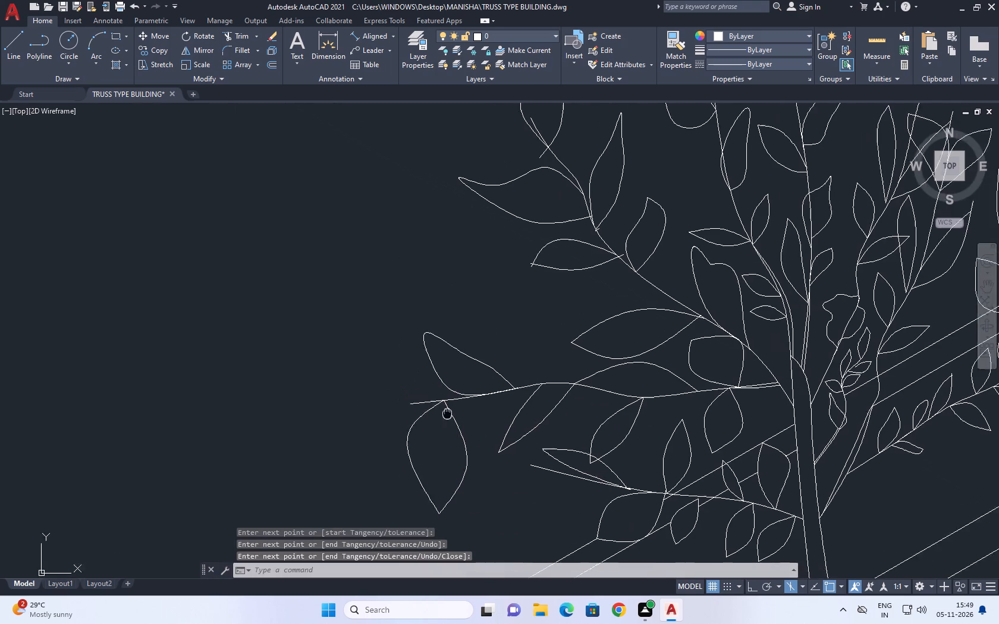
{"action": "middle_click_drag", "start_coordinate": [490, 421], "coordinate": [520, 421]}
{"action": "key", "text": "space"}
{"action": "left_click", "coordinate": [505, 420]}
{"action": "left_click_drag", "start_coordinate": [427, 377], "coordinate": [420, 375]}
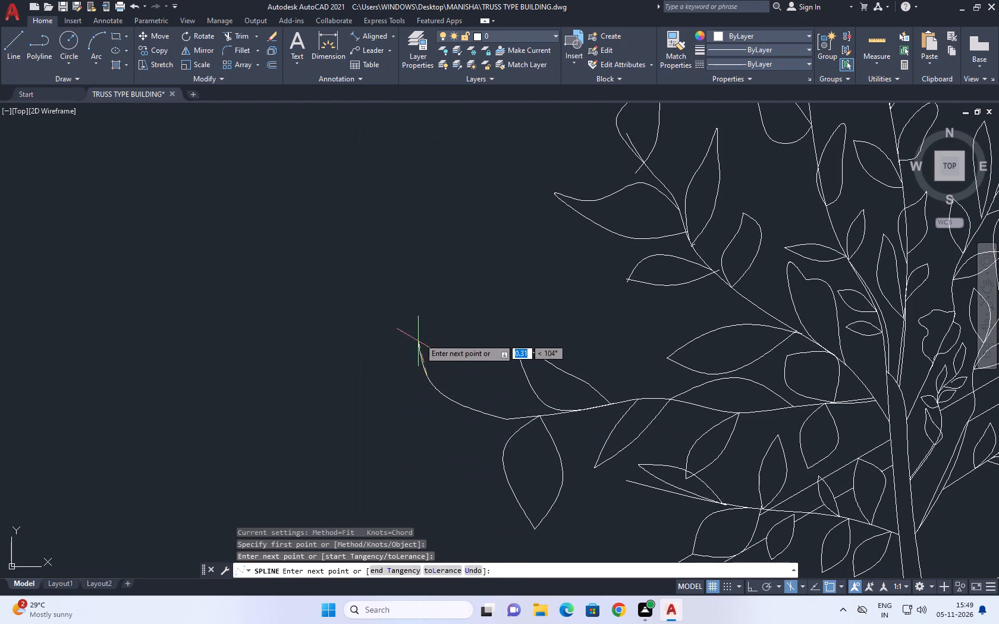
{"action": "left_click", "coordinate": [429, 307]}
{"action": "key", "text": "space"}
{"action": "key", "text": "space"}
{"action": "left_click", "coordinate": [426, 305]}
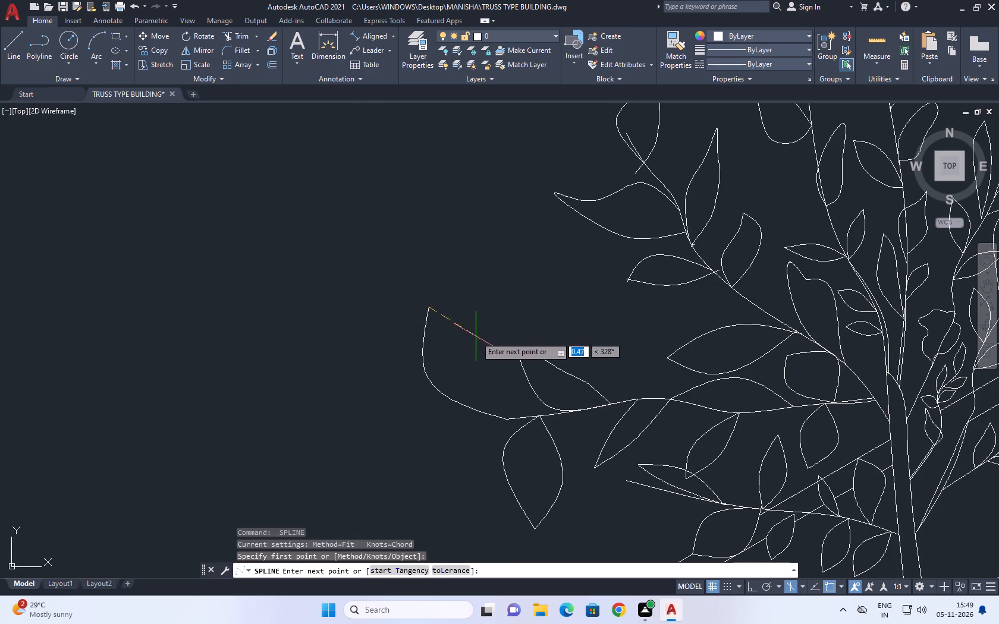
{"action": "left_click", "coordinate": [476, 336]}
{"action": "left_click", "coordinate": [508, 420]}
{"action": "key", "text": "space"}
Draw a broad leaf slanting down and outward from the tip of the long left branch, from two splines.
{"action": "middle_click_drag", "start_coordinate": [495, 450], "coordinate": [536, 293]}
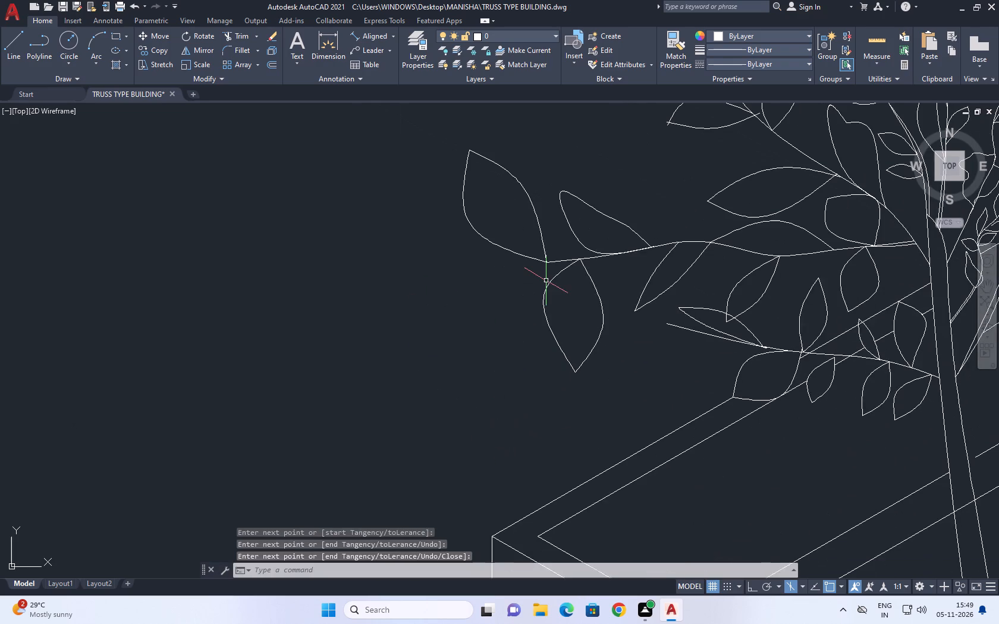
{"action": "key", "text": "space"}
{"action": "left_click", "coordinate": [544, 263]}
{"action": "left_click", "coordinate": [463, 269]}
{"action": "left_click", "coordinate": [418, 352]}
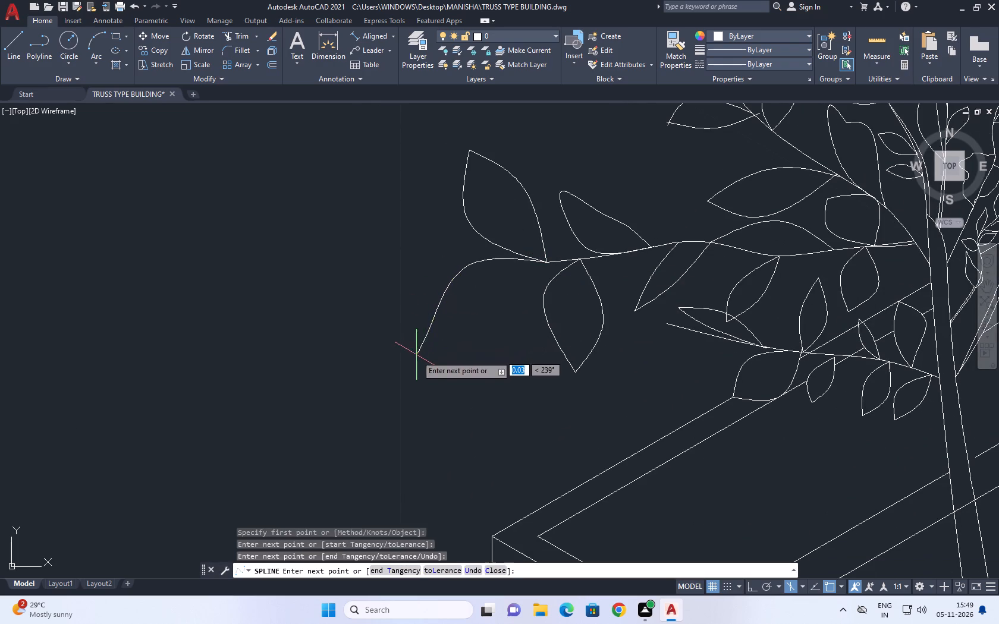
{"action": "key", "text": "space"}
{"action": "key", "text": "space"}
{"action": "left_click", "coordinate": [423, 351]}
{"action": "left_click", "coordinate": [518, 310]}
{"action": "left_click", "coordinate": [545, 261]}
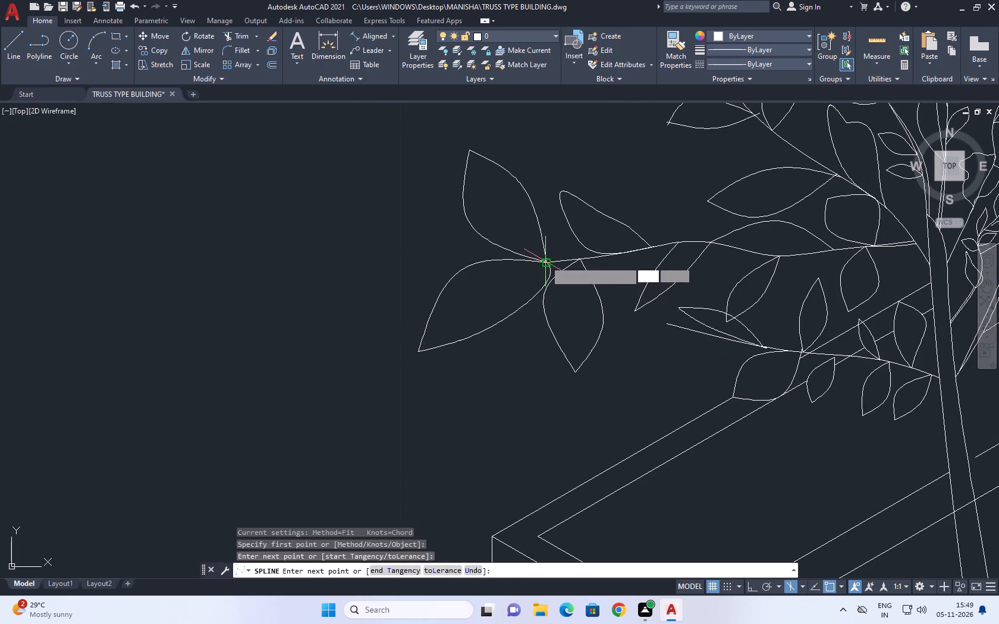
{"action": "key", "text": "space"}
Draw a slender upright leaf above the long left branch, just trunkward of the existing small upper leaf, from two splines.
{"action": "scroll", "coordinate": [542, 284], "scroll_direction": "down", "scroll_amount": 4}
{"action": "middle_click_drag", "start_coordinate": [645, 253], "coordinate": [618, 305]}
{"action": "scroll", "coordinate": [532, 342], "scroll_direction": "up", "scroll_amount": 3}
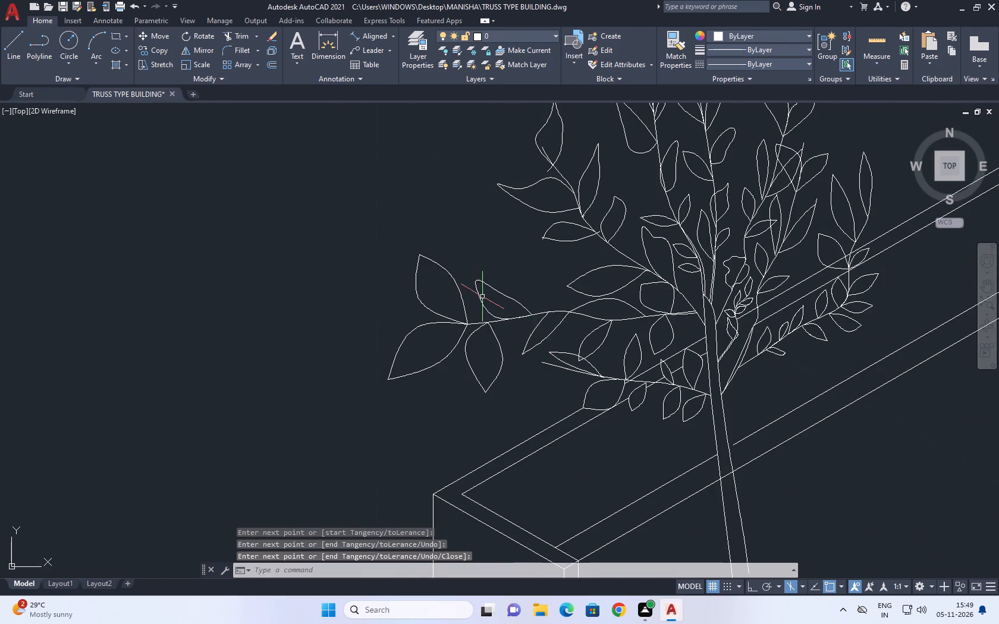
{"action": "middle_click_drag", "start_coordinate": [483, 298], "coordinate": [491, 313]}
{"action": "scroll", "coordinate": [544, 327], "scroll_direction": "up", "scroll_amount": 2}
{"action": "key", "text": "space"}
{"action": "left_click_drag", "start_coordinate": [576, 328], "coordinate": [573, 321]}
{"action": "left_click_drag", "start_coordinate": [539, 275], "coordinate": [539, 269]}
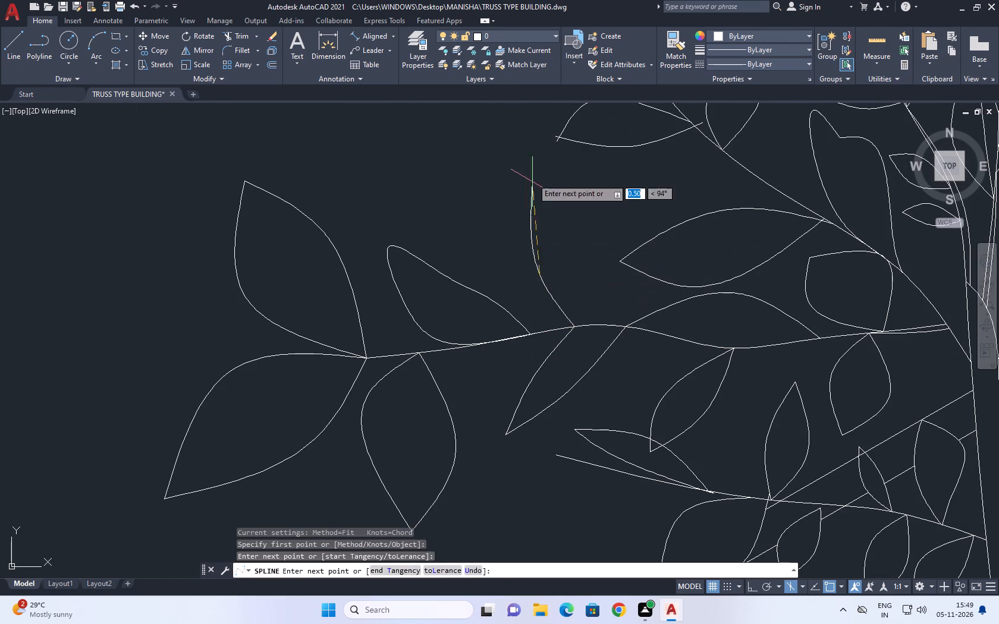
{"action": "left_click", "coordinate": [529, 160]}
{"action": "key", "text": "space"}
{"action": "key", "text": "space"}
{"action": "left_click", "coordinate": [529, 156]}
{"action": "left_click_drag", "start_coordinate": [558, 204], "coordinate": [564, 218]}
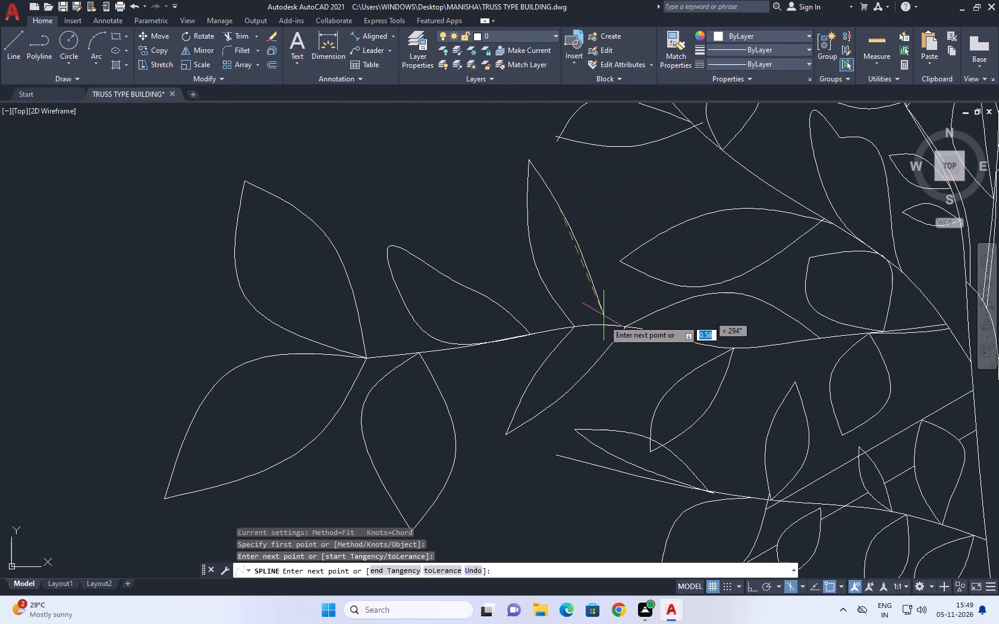
{"action": "left_click", "coordinate": [572, 323]}
{"action": "key", "text": "space"}
Scale down the three large leaves at the long left branch's outer end, using the hanging leaf's base on the branch as base point.
{"action": "scroll", "coordinate": [615, 279], "scroll_direction": "down", "scroll_amount": 4}
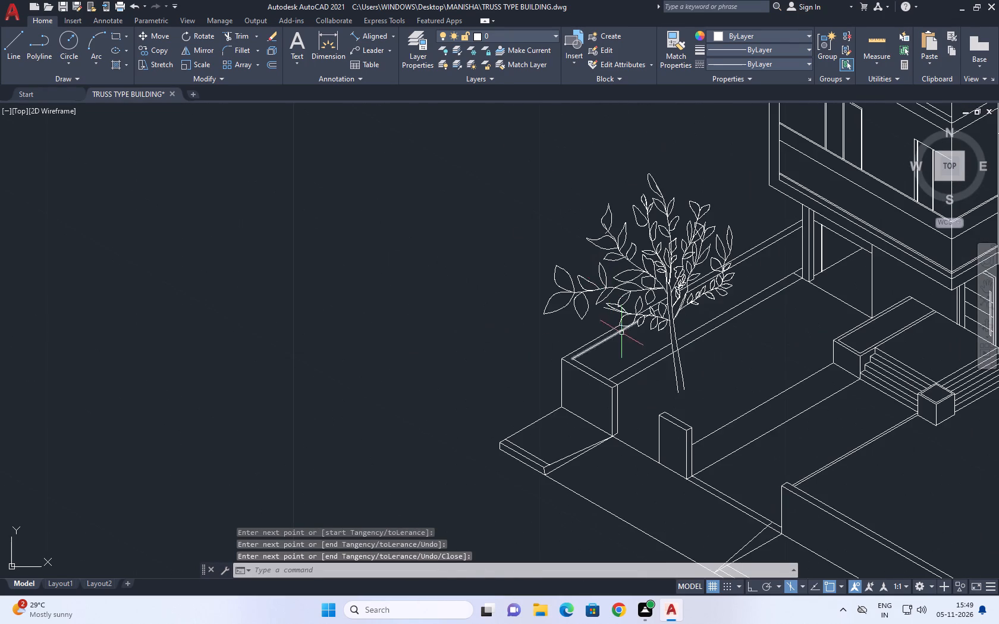
{"action": "scroll", "coordinate": [563, 276], "scroll_direction": "up", "scroll_amount": 2}
{"action": "left_click", "coordinate": [621, 374]}
{"action": "left_click", "coordinate": [589, 339]}
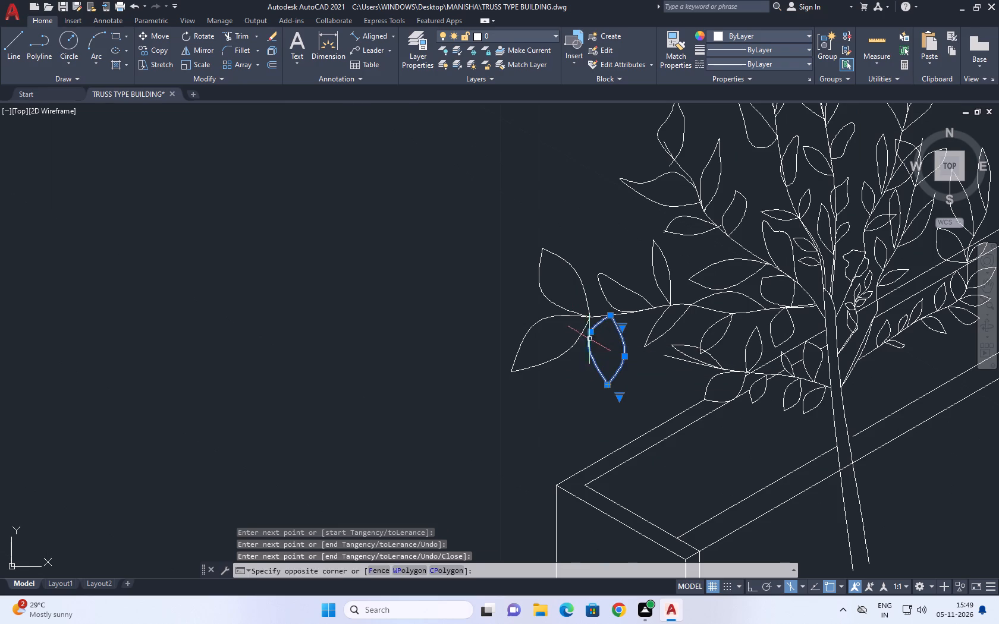
{"action": "left_click_drag", "start_coordinate": [576, 371], "coordinate": [573, 365]}
{"action": "left_click", "coordinate": [552, 336]}
{"action": "left_click_drag", "start_coordinate": [573, 237], "coordinate": [564, 247]}
{"action": "left_click", "coordinate": [533, 279]}
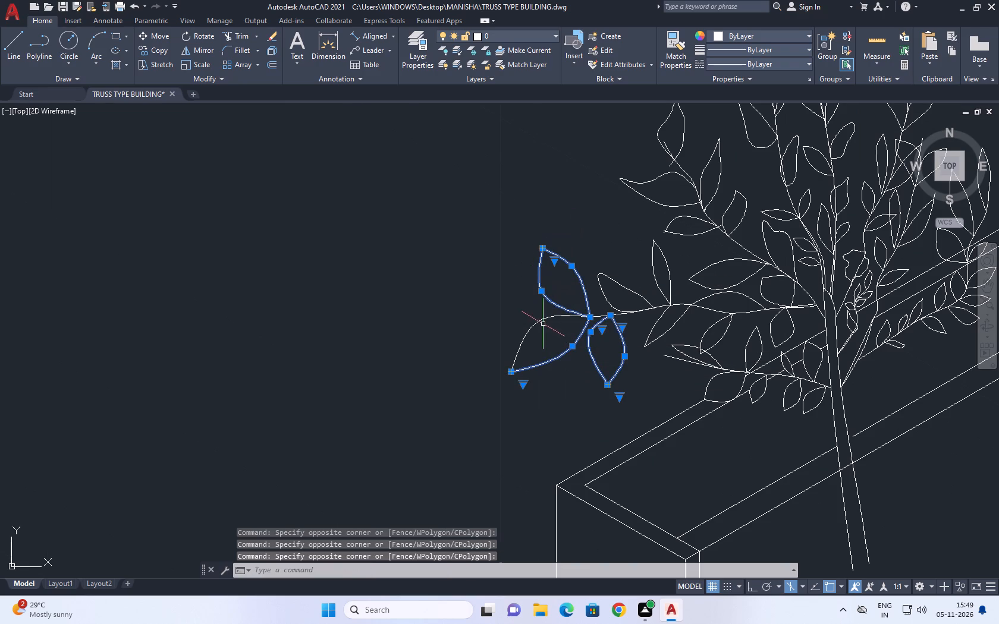
{"action": "left_click", "coordinate": [542, 324]}
{"action": "left_click", "coordinate": [512, 307]}
{"action": "key", "text": "s"}
{"action": "key", "text": "c"}
{"action": "key", "text": "space"}
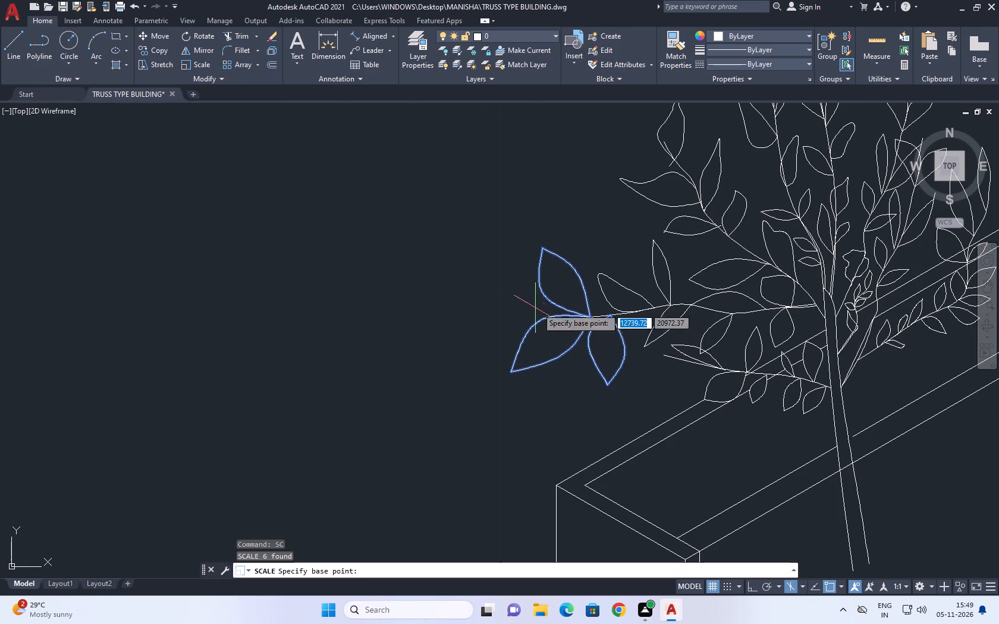
{"action": "scroll", "coordinate": [608, 327], "scroll_direction": "up", "scroll_amount": 2}
{"action": "left_click", "coordinate": [614, 300]}
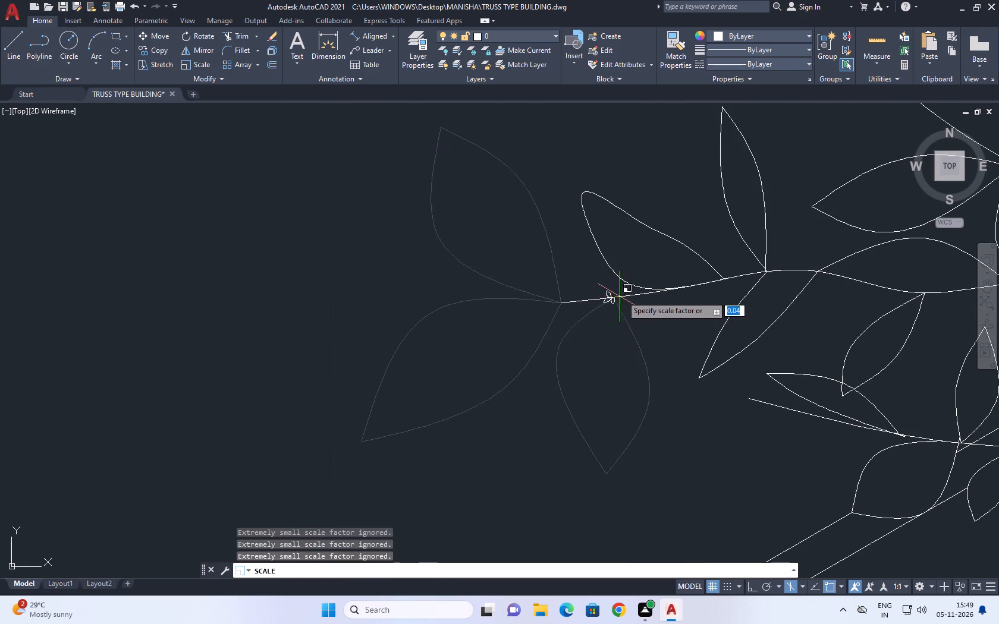
{"action": "left_click", "coordinate": [681, 306]}
Draw a three-point arc across the open bottom of the tree trunk, running slightly past its right edge.
{"action": "scroll", "coordinate": [646, 305], "scroll_direction": "down", "scroll_amount": 5}
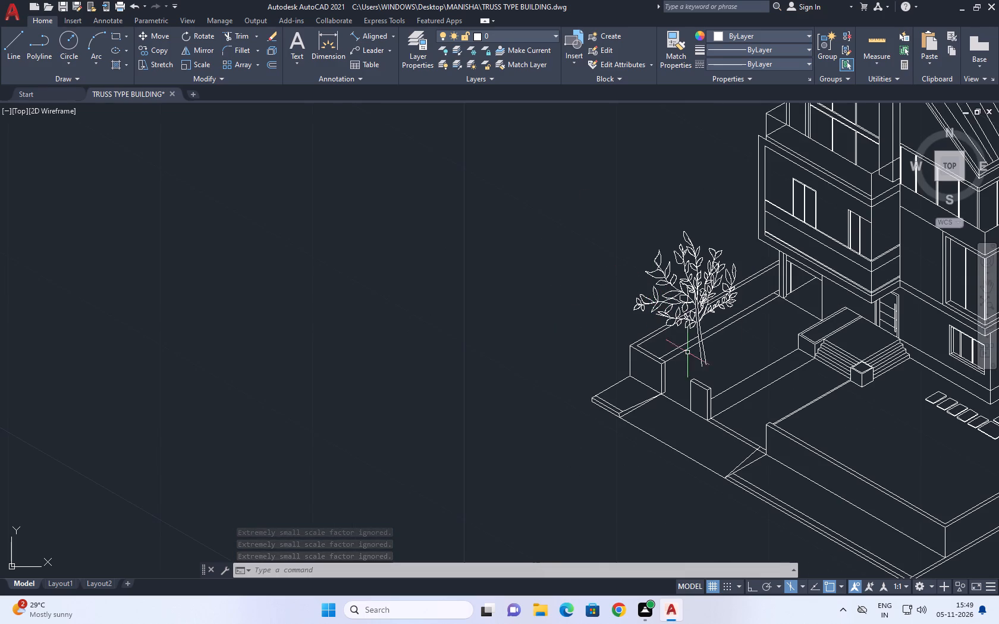
{"action": "middle_click_drag", "start_coordinate": [731, 367], "coordinate": [644, 399]}
{"action": "scroll", "coordinate": [668, 399], "scroll_direction": "up", "scroll_amount": 1}
{"action": "type", "text": "A"}
{"action": "key", "text": "space"}
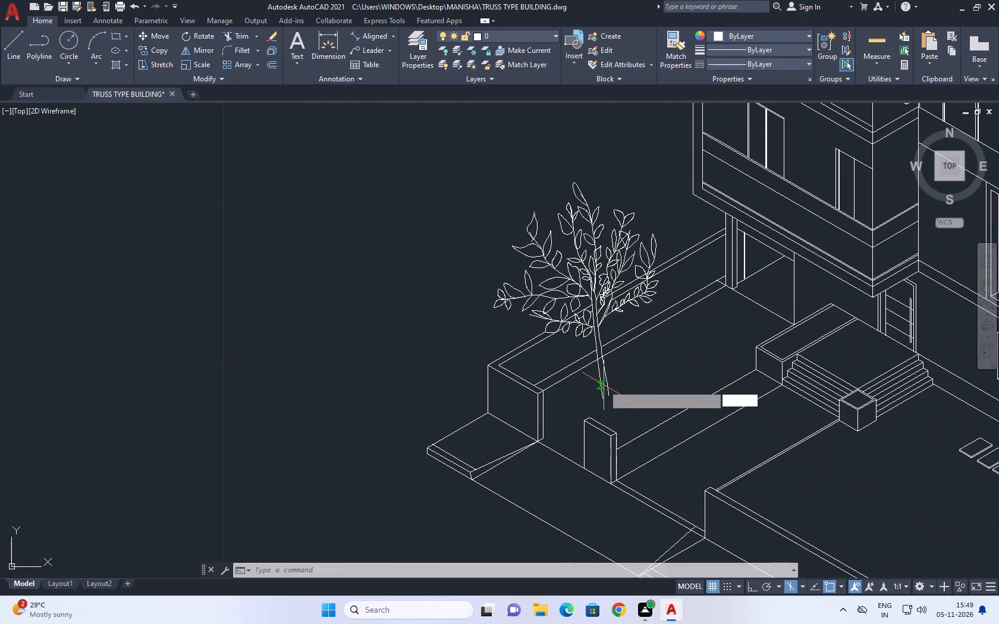
{"action": "scroll", "coordinate": [622, 419], "scroll_direction": "up", "scroll_amount": 2}
{"action": "scroll", "coordinate": [596, 373], "scroll_direction": "up", "scroll_amount": 1}
{"action": "left_click", "coordinate": [558, 363]}
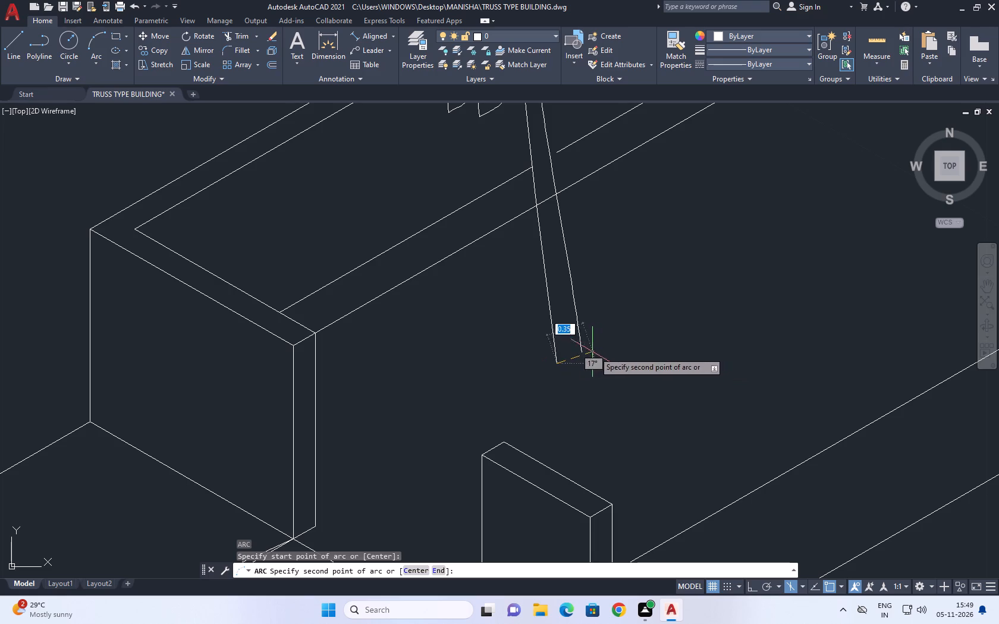
{"action": "left_click", "coordinate": [584, 354]}
{"action": "key", "text": "space"}
{"action": "scroll", "coordinate": [607, 390], "scroll_direction": "down", "scroll_amount": 5}
{"action": "scroll", "coordinate": [607, 381], "scroll_direction": "up", "scroll_amount": 4}
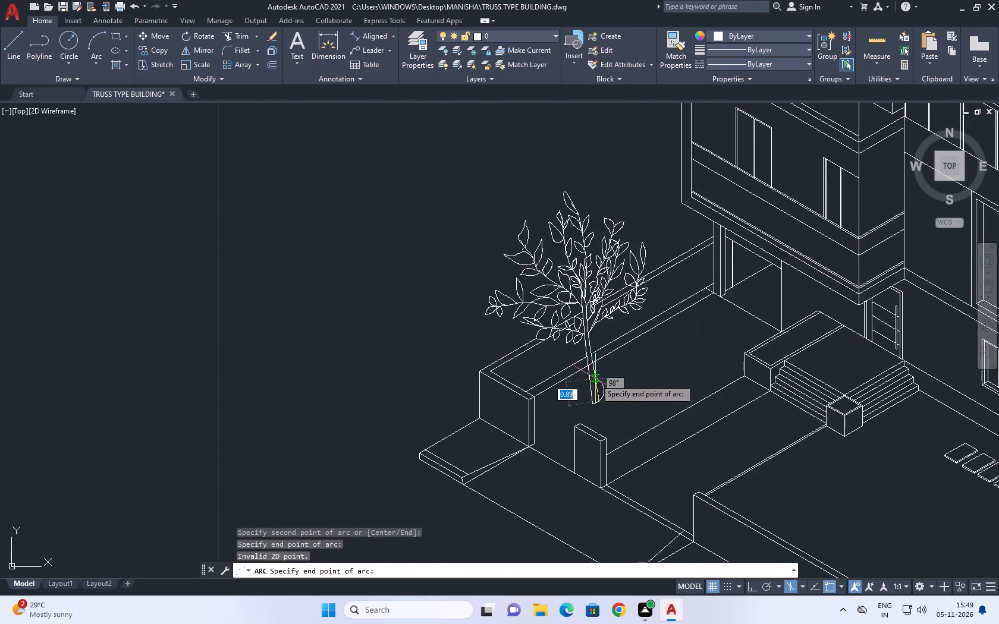
{"action": "left_click", "coordinate": [623, 441]}
Trim the part of the arc that extends beyond the right edge of the trunk base.
{"action": "key", "text": "t"}
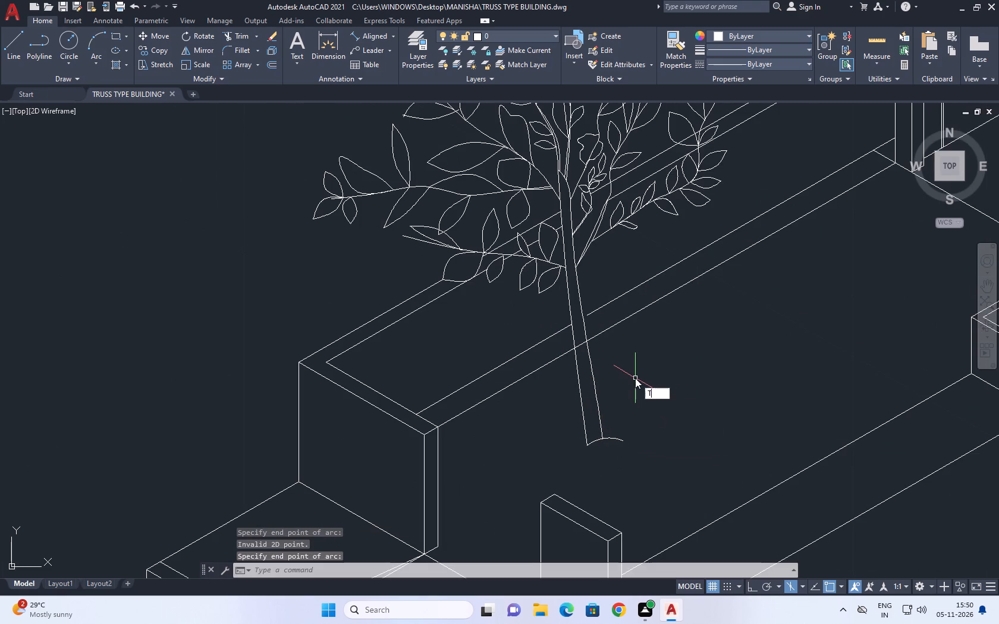
{"action": "key", "text": "r"}
{"action": "key", "text": "space"}
{"action": "left_click", "coordinate": [620, 436]}
{"action": "left_click", "coordinate": [611, 455]}
{"action": "right_click", "coordinate": [621, 405]}
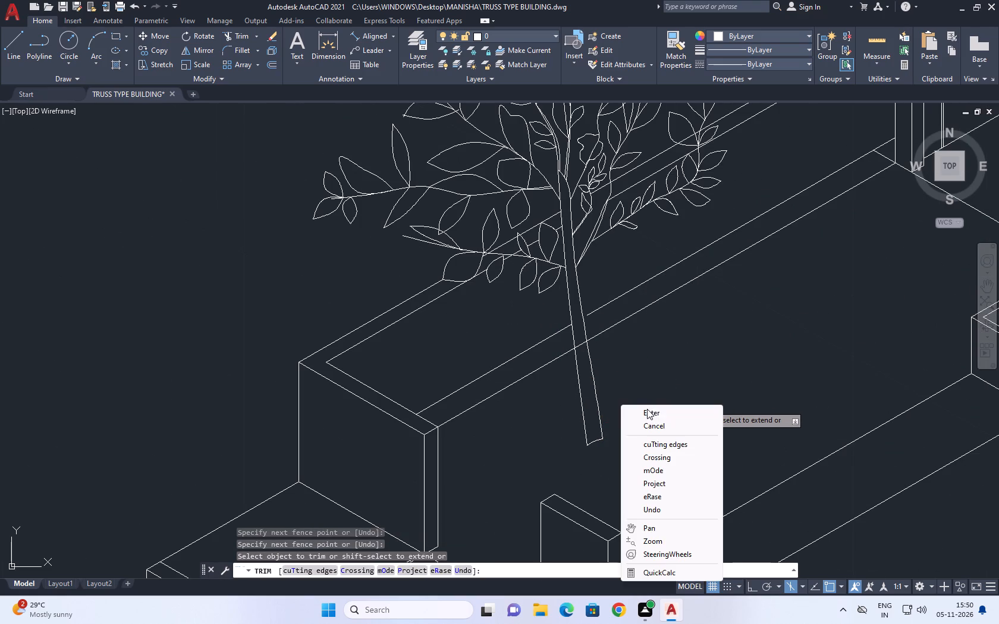
{"action": "left_click", "coordinate": [664, 427]}
{"action": "scroll", "coordinate": [629, 409], "scroll_direction": "down", "scroll_amount": 2}
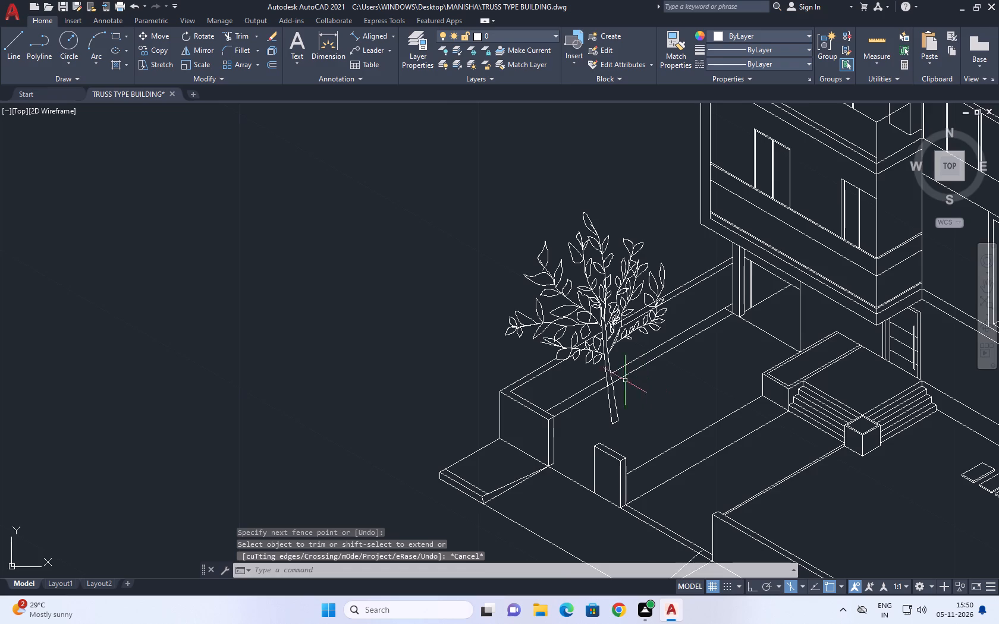
Extend the boundary wall line that stops just short of the tree trunk's right edge so it meets the trunk.
{"action": "middle_click_drag", "start_coordinate": [663, 386], "coordinate": [507, 441]}
{"action": "scroll", "coordinate": [504, 439], "scroll_direction": "down", "scroll_amount": 2}
{"action": "middle_click_drag", "start_coordinate": [625, 427], "coordinate": [592, 417]}
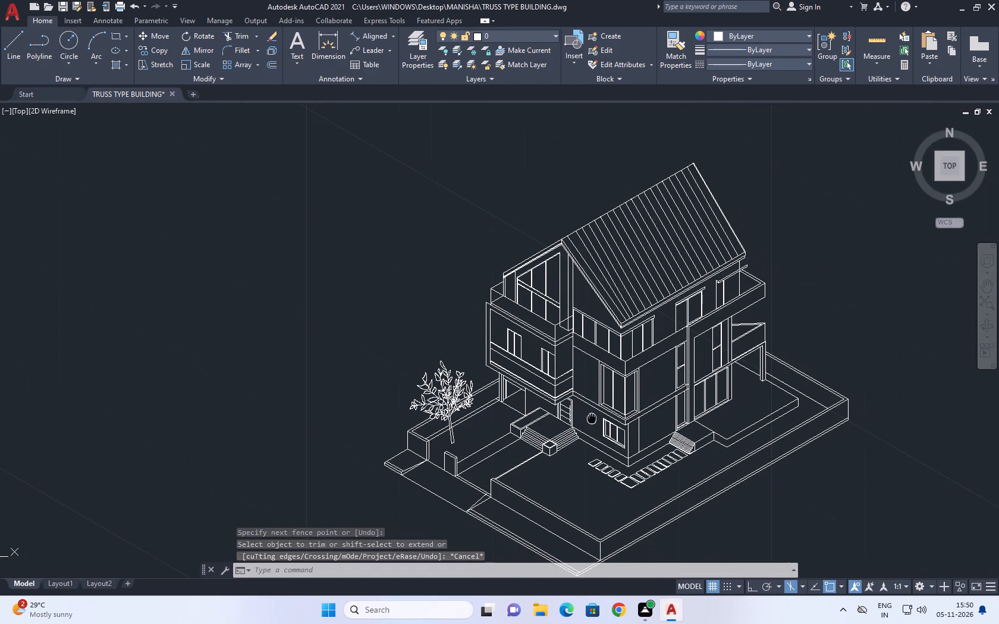
{"action": "middle_click_drag", "start_coordinate": [592, 417], "coordinate": [582, 410]}
{"action": "key", "text": "e"}
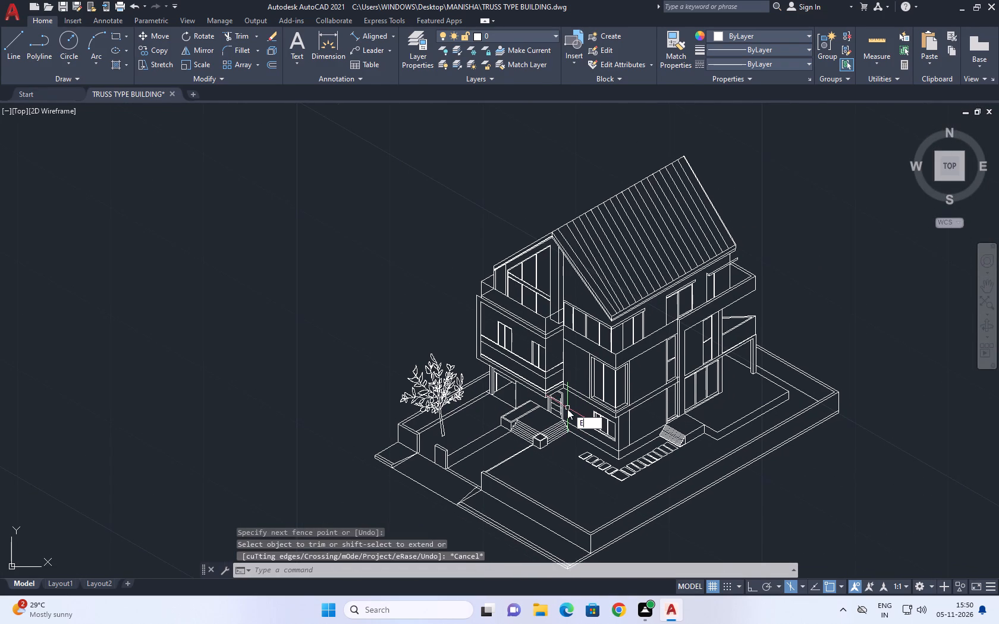
{"action": "key", "text": "x"}
{"action": "key", "text": "space"}
{"action": "scroll", "coordinate": [448, 420], "scroll_direction": "up", "scroll_amount": 5}
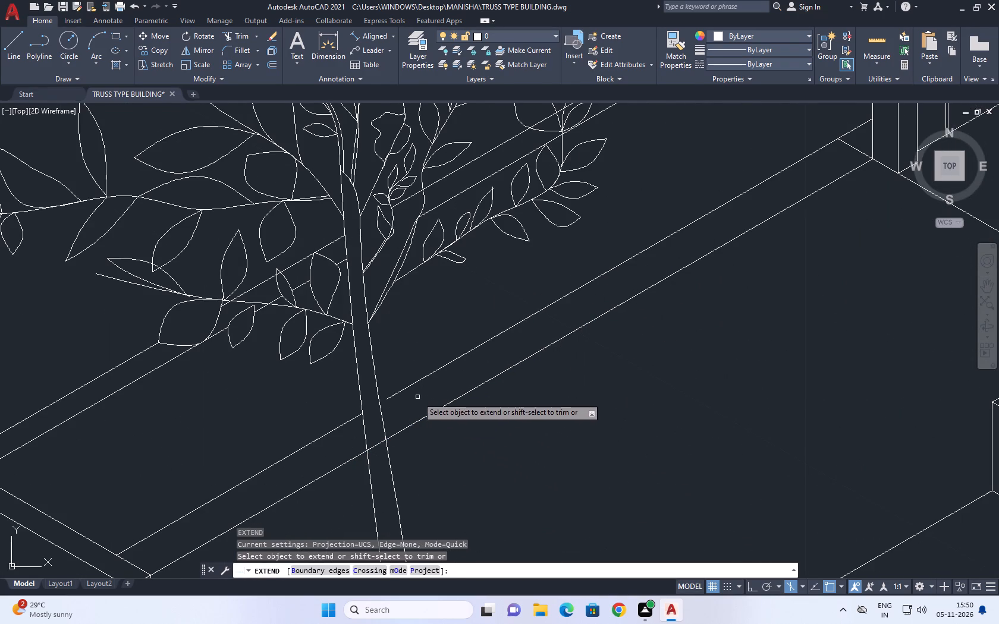
{"action": "left_click", "coordinate": [399, 391]}
{"action": "right_click", "coordinate": [461, 334]}
{"action": "left_click", "coordinate": [479, 348]}
Draw a leaf from two splines on the left side of the tree's upper-left upright branch, below its large rounded leaf.
{"action": "scroll", "coordinate": [510, 354], "scroll_direction": "down", "scroll_amount": 3}
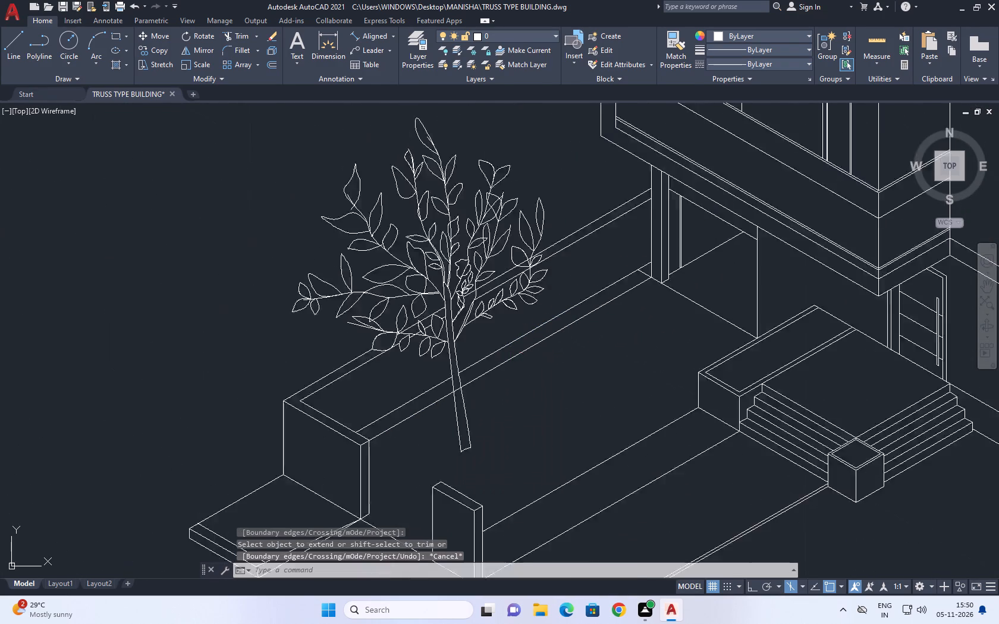
{"action": "scroll", "coordinate": [510, 354], "scroll_direction": "down", "scroll_amount": 1}
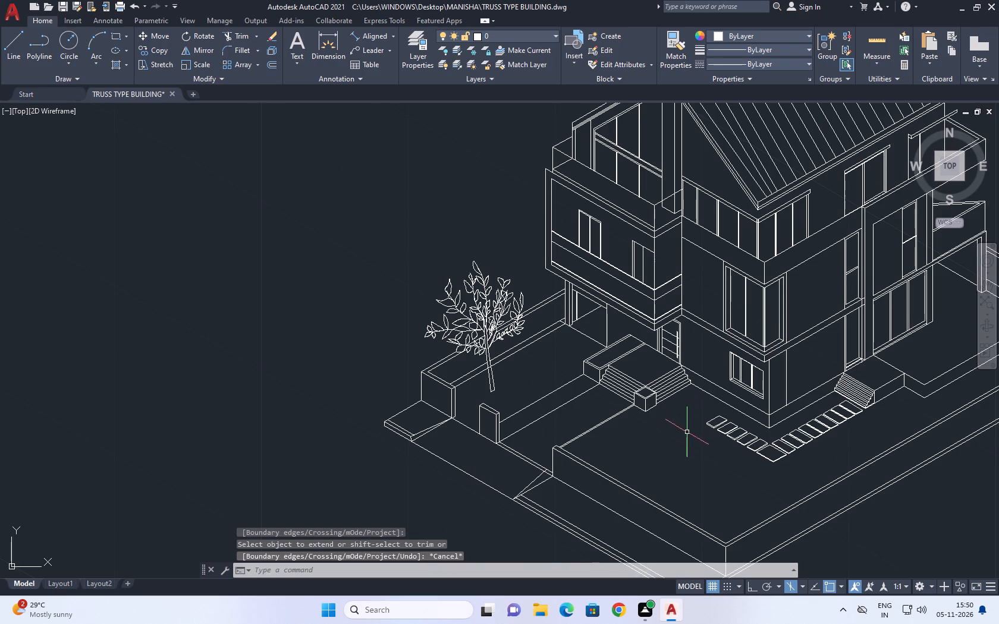
{"action": "scroll", "coordinate": [453, 299], "scroll_direction": "up", "scroll_amount": 2}
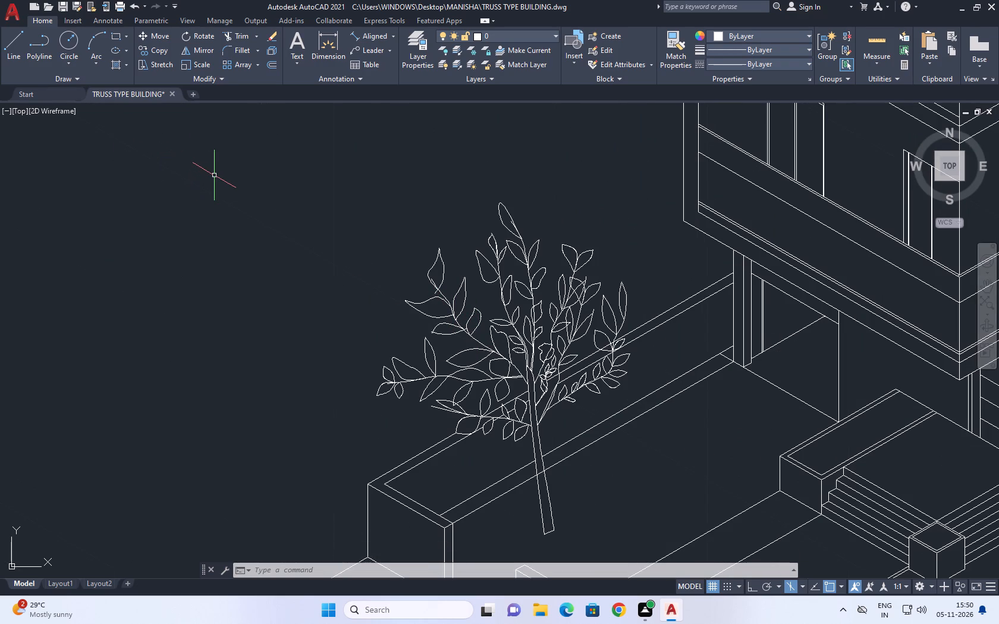
{"action": "key", "text": "s"}
{"action": "type", "text": "PL"}
{"action": "key", "text": "space"}
{"action": "scroll", "coordinate": [491, 331], "scroll_direction": "up", "scroll_amount": 2}
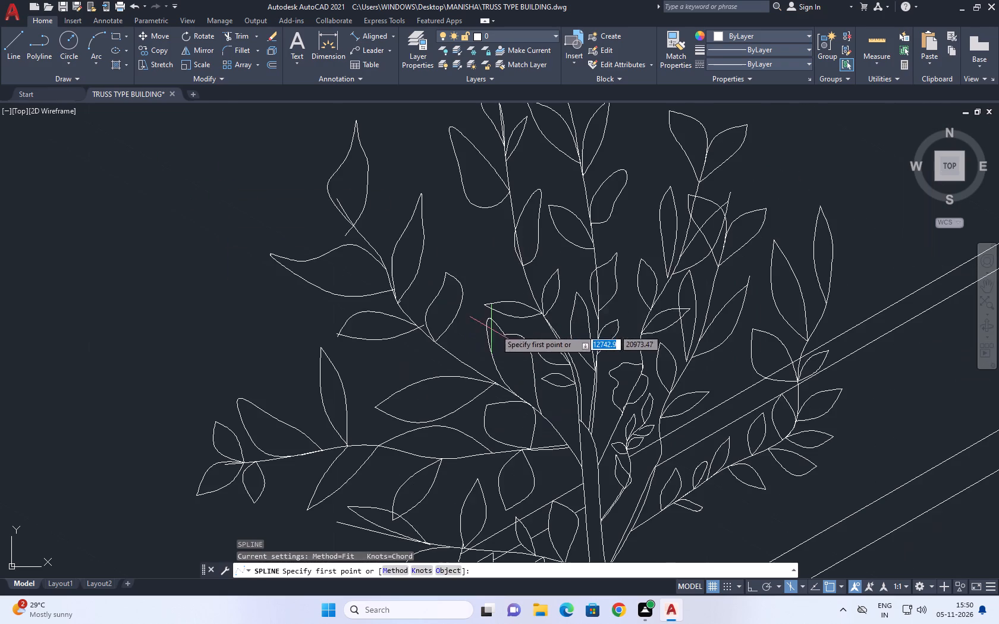
{"action": "middle_click_drag", "start_coordinate": [523, 252], "coordinate": [596, 403]}
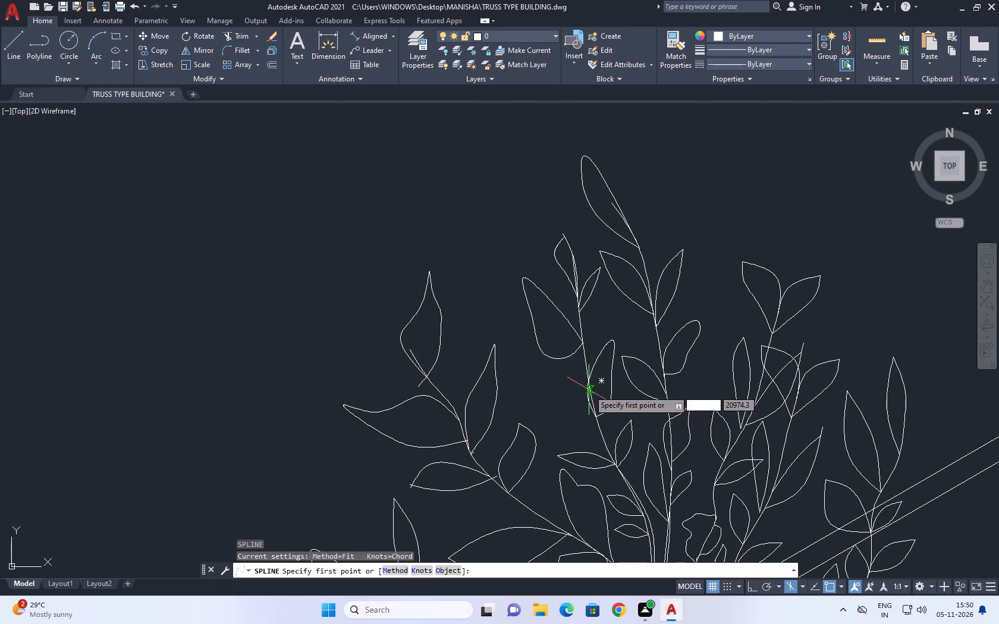
{"action": "scroll", "coordinate": [590, 403], "scroll_direction": "up", "scroll_amount": 1}
{"action": "left_click", "coordinate": [589, 398]}
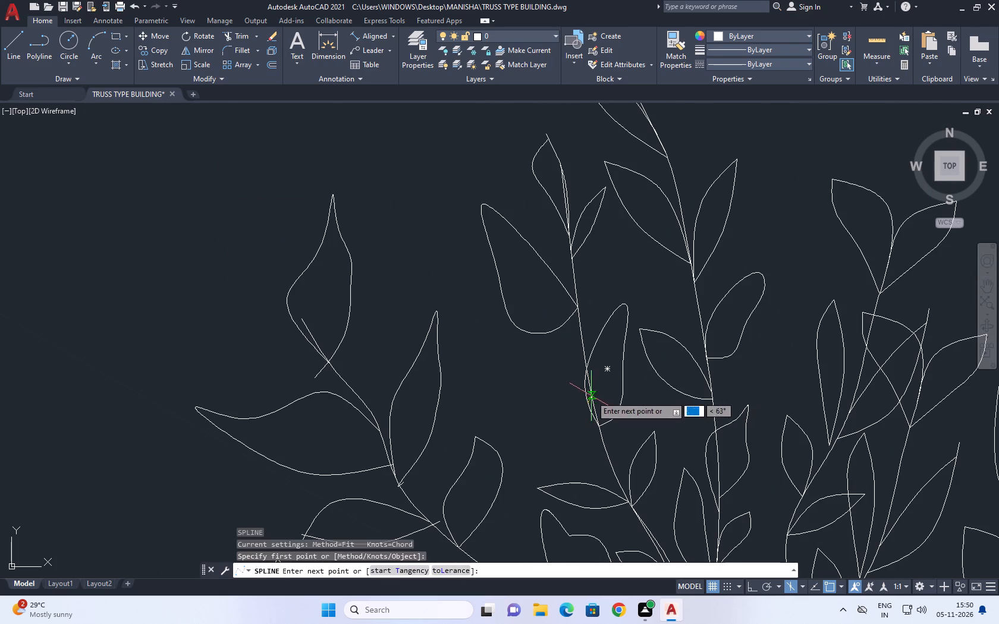
{"action": "left_click", "coordinate": [529, 372]}
{"action": "left_click", "coordinate": [491, 388]}
{"action": "key", "text": "space"}
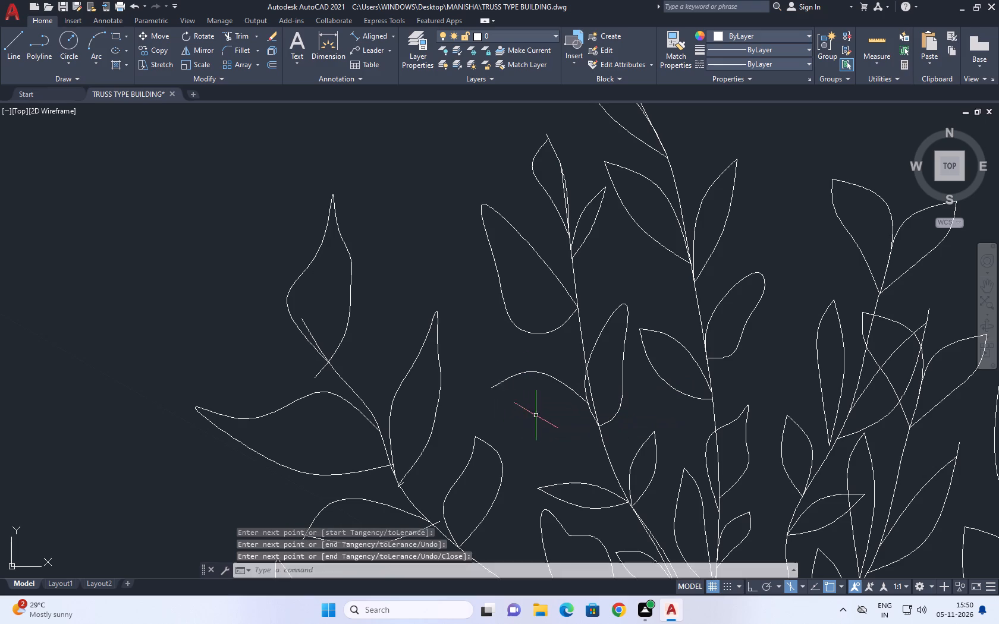
{"action": "key", "text": "space"}
{"action": "left_click", "coordinate": [494, 393]}
{"action": "left_click_drag", "start_coordinate": [534, 429], "coordinate": [571, 434]}
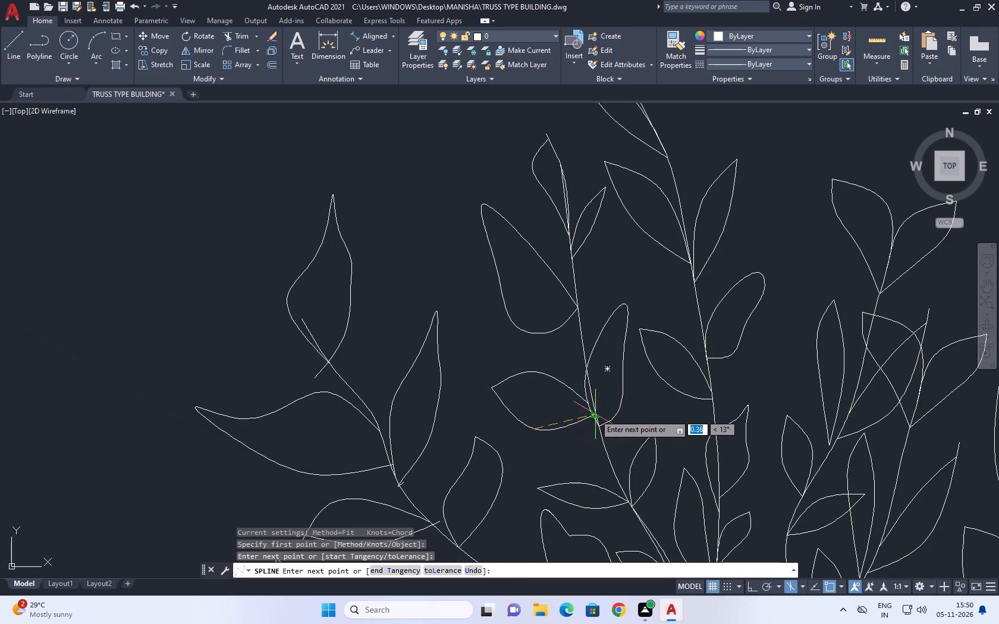
{"action": "left_click", "coordinate": [595, 411]}
{"action": "key", "text": "space"}
Save the drawing as TRUSS TYPE BUILDING in AutoCAD 2018 Drawing format, replacing the existing file.
{"action": "scroll", "coordinate": [553, 379], "scroll_direction": "down", "scroll_amount": 2}
{"action": "middle_click_drag", "start_coordinate": [642, 406], "coordinate": [512, 320]}
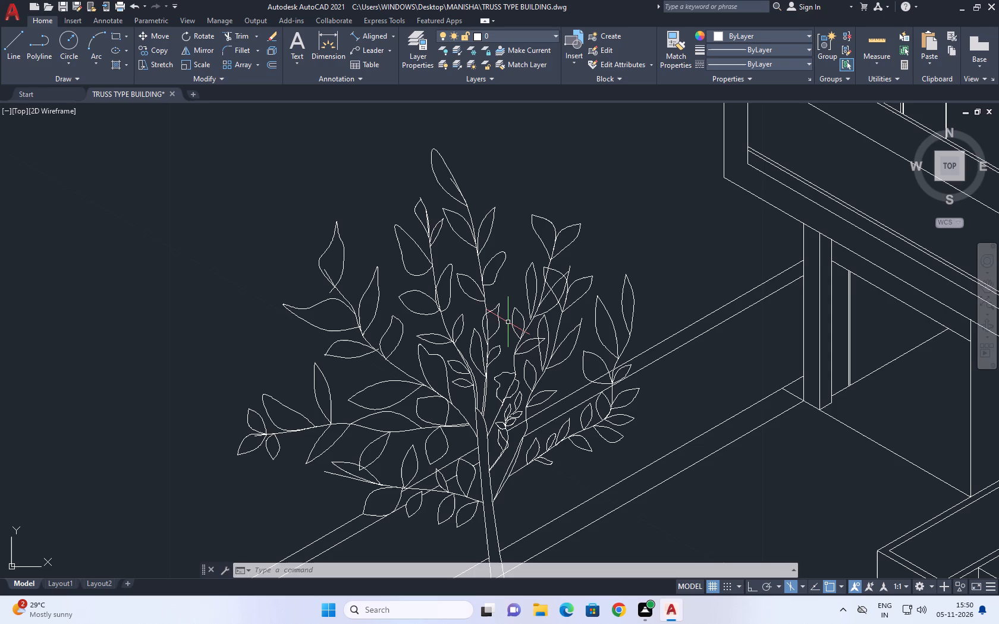
{"action": "scroll", "coordinate": [531, 333], "scroll_direction": "down", "scroll_amount": 4}
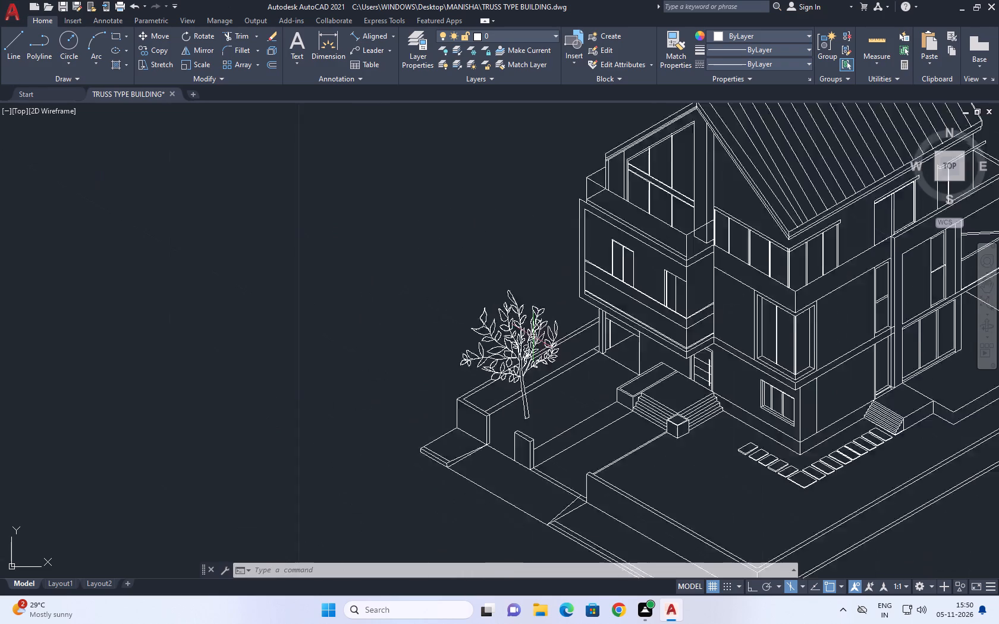
{"action": "middle_click_drag", "start_coordinate": [659, 330], "coordinate": [511, 345]}
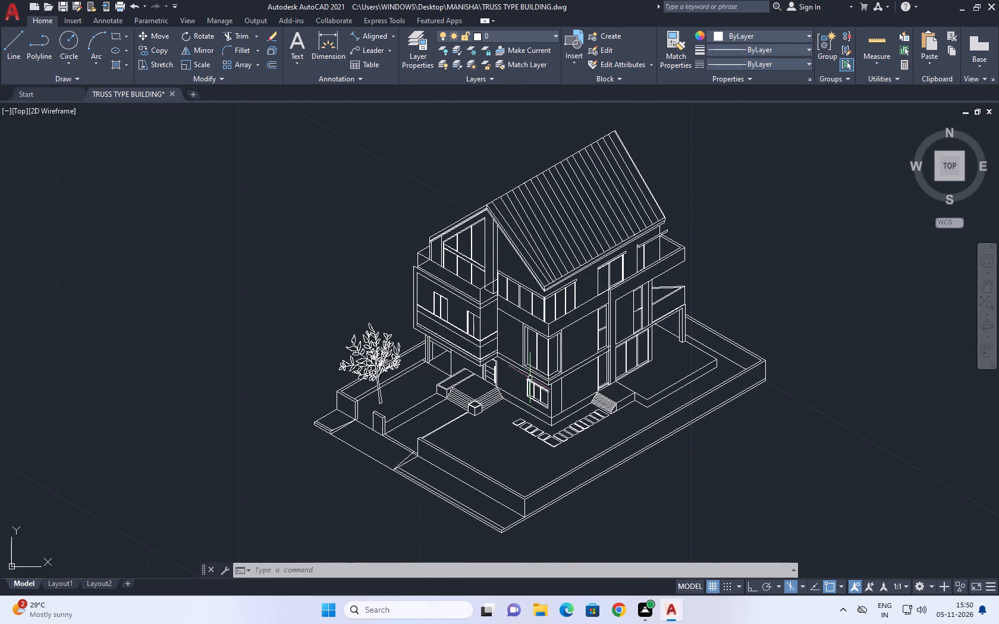
{"action": "middle_click_drag", "start_coordinate": [531, 373], "coordinate": [532, 387]}
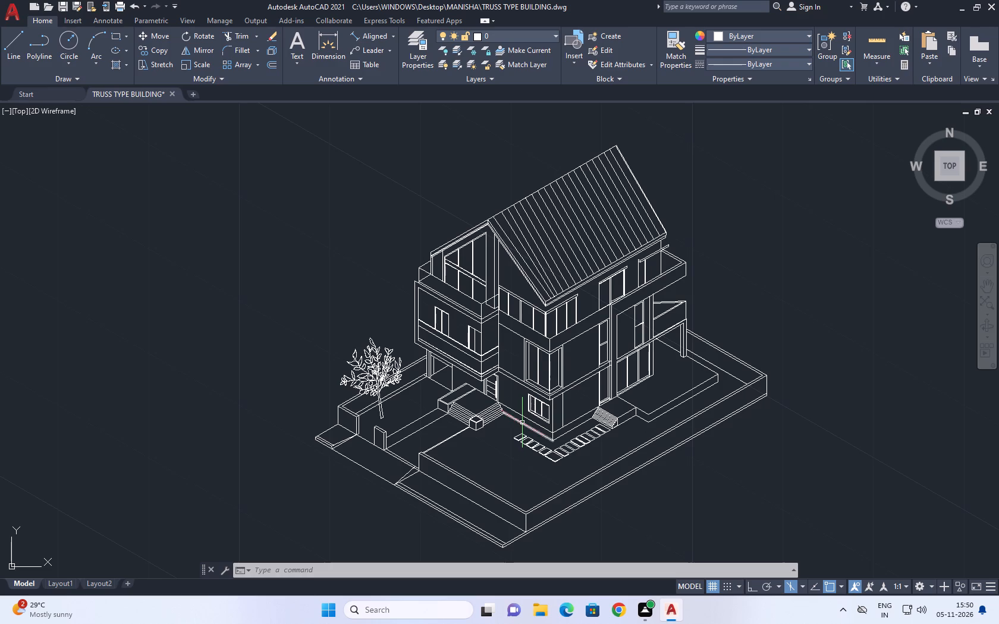
{"action": "left_click", "coordinate": [6, 21]}
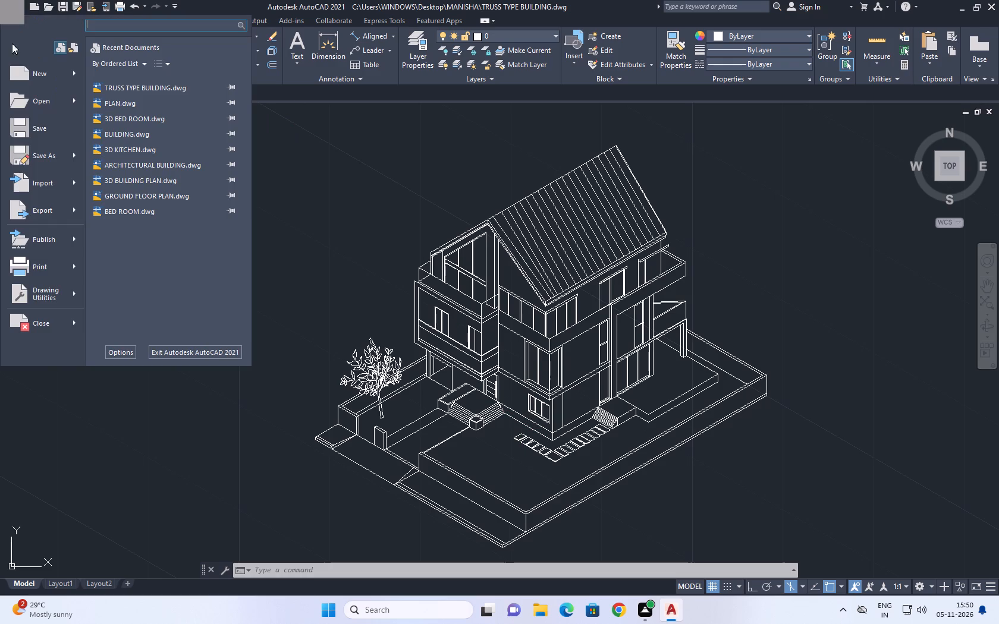
{"action": "left_click", "coordinate": [46, 157]}
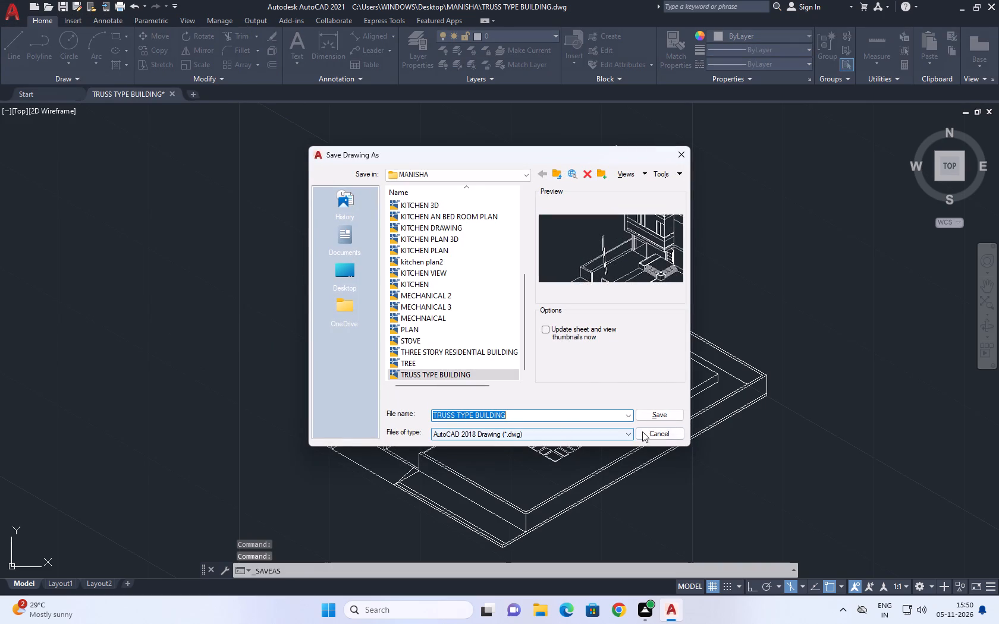
{"action": "left_click", "coordinate": [666, 418]}
{"action": "left_click", "coordinate": [472, 331]}
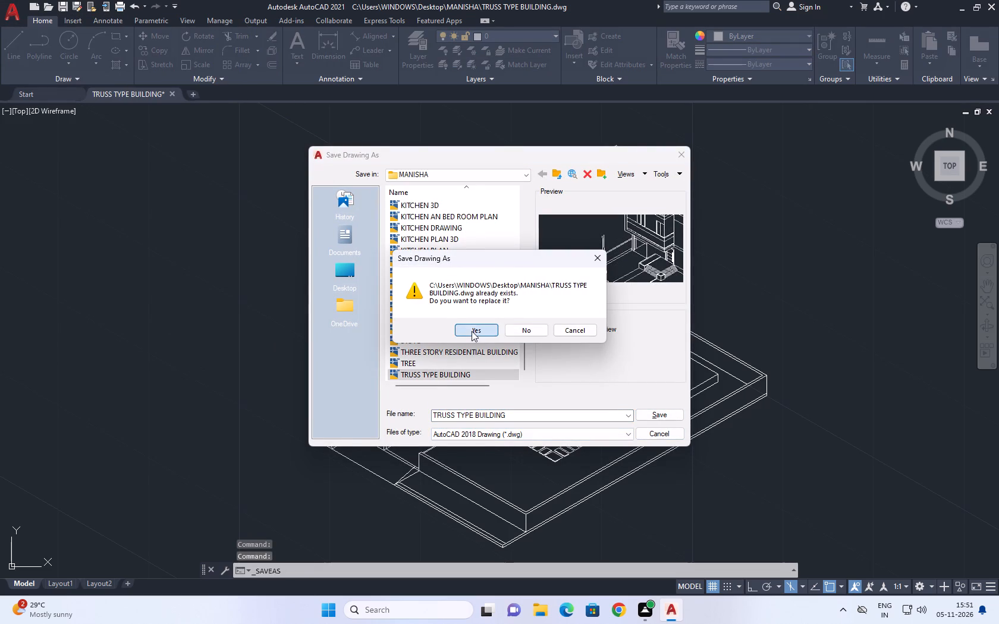
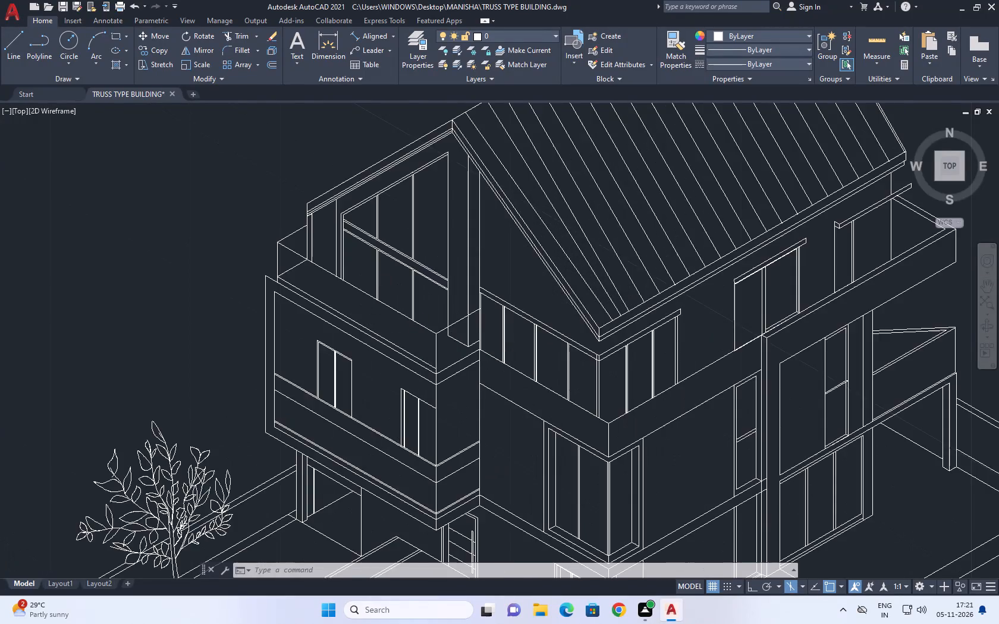
Examine the isometric building drawing, including the roof, facades, entrance steps and surrounding site.
{"action": "middle_click_drag", "start_coordinate": [423, 339], "coordinate": [439, 341]}
{"action": "scroll", "coordinate": [440, 341], "scroll_direction": "down", "scroll_amount": 1}
{"action": "middle_click_drag", "start_coordinate": [541, 355], "coordinate": [509, 364]}
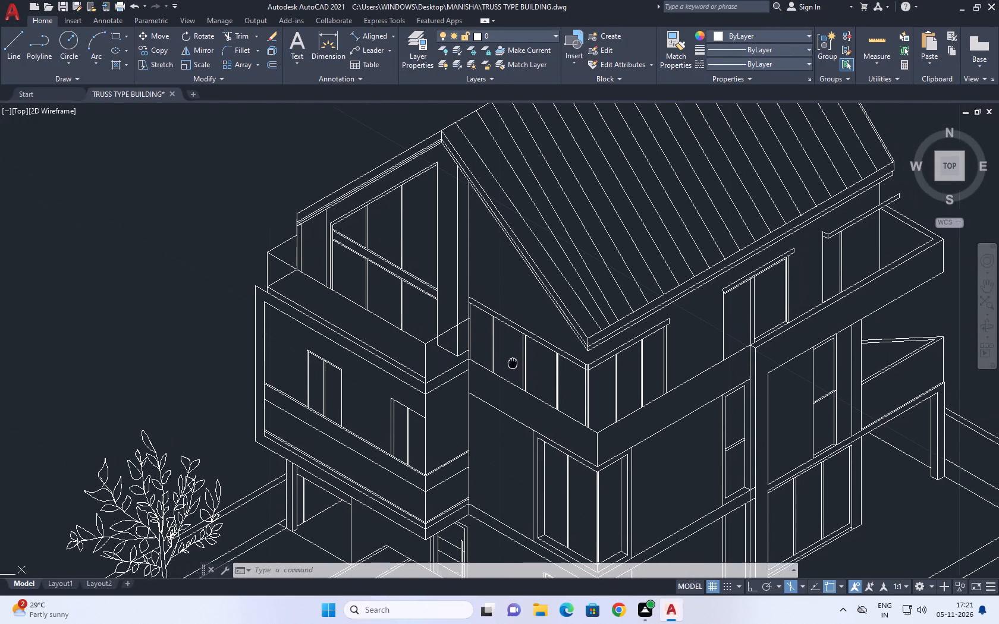
{"action": "middle_click_drag", "start_coordinate": [509, 364], "coordinate": [477, 385]}
{"action": "scroll", "coordinate": [491, 260], "scroll_direction": "down", "scroll_amount": 1}
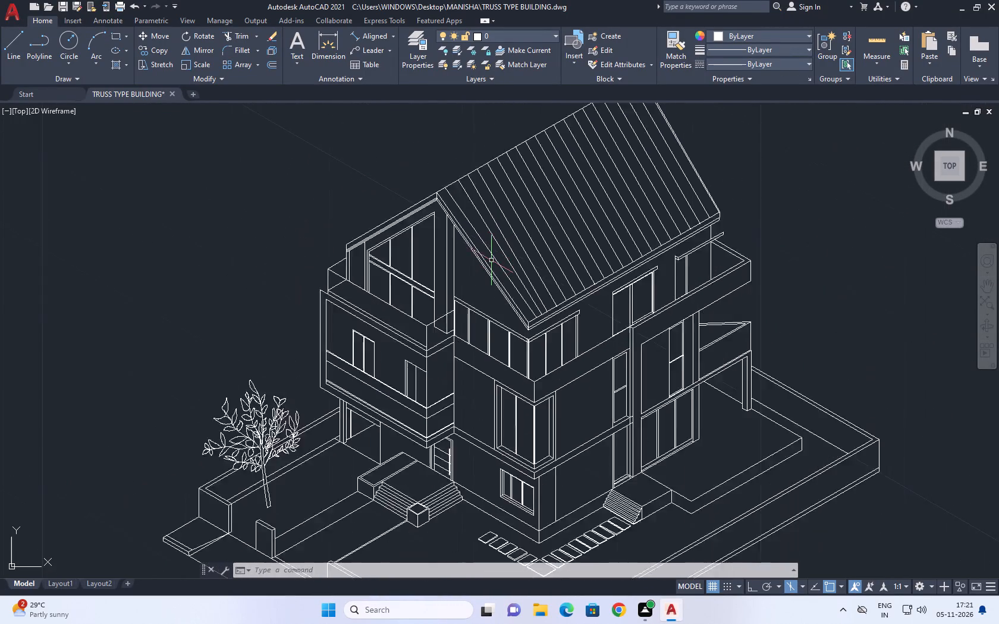
{"action": "scroll", "coordinate": [491, 260], "scroll_direction": "down", "scroll_amount": 1}
{"action": "middle_click_drag", "start_coordinate": [506, 289], "coordinate": [483, 299]}
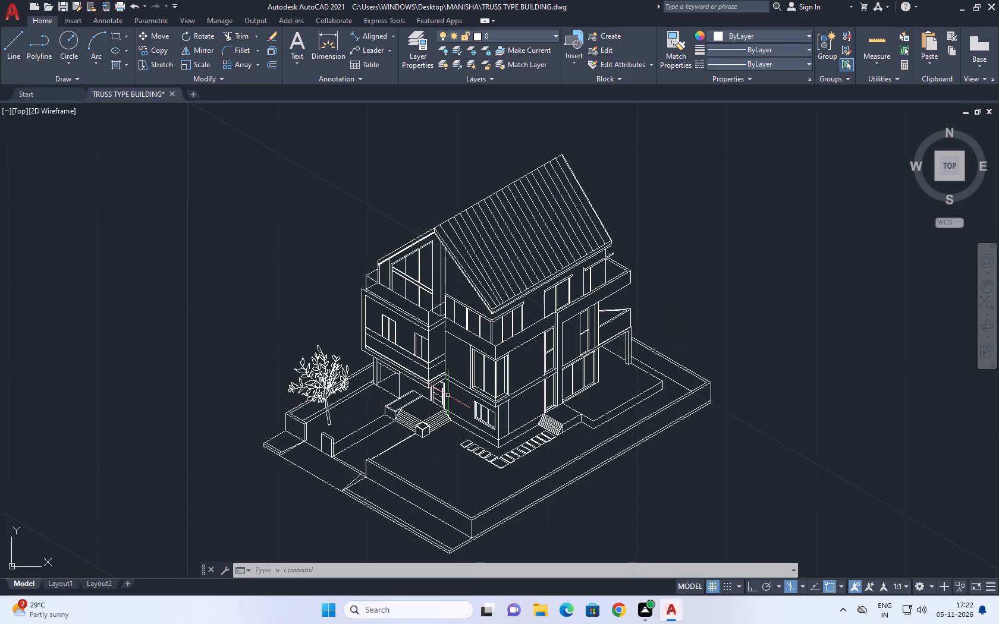
{"action": "middle_click_drag", "start_coordinate": [388, 374], "coordinate": [491, 352]}
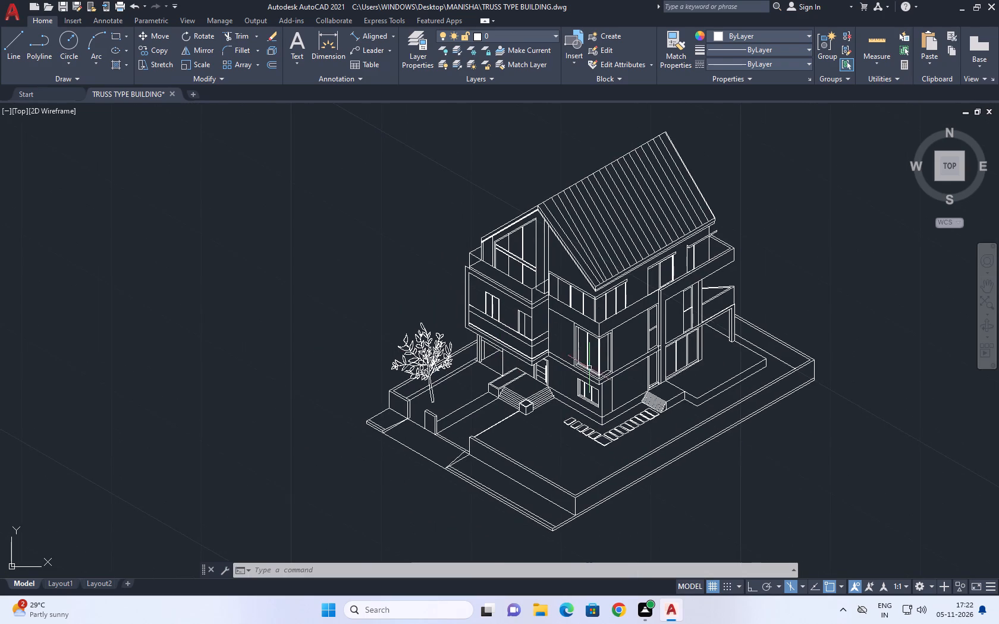
{"action": "middle_click_drag", "start_coordinate": [580, 353], "coordinate": [519, 365]}
{"action": "scroll", "coordinate": [486, 315], "scroll_direction": "up", "scroll_amount": 2}
{"action": "scroll", "coordinate": [522, 313], "scroll_direction": "down", "scroll_amount": 1}
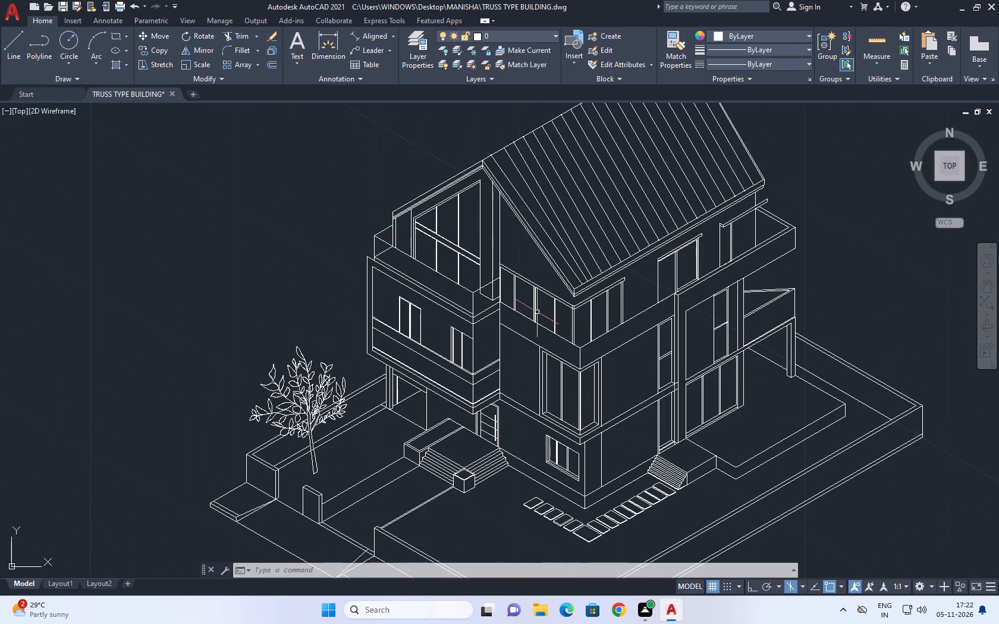
{"action": "middle_click_drag", "start_coordinate": [580, 312], "coordinate": [510, 323]}
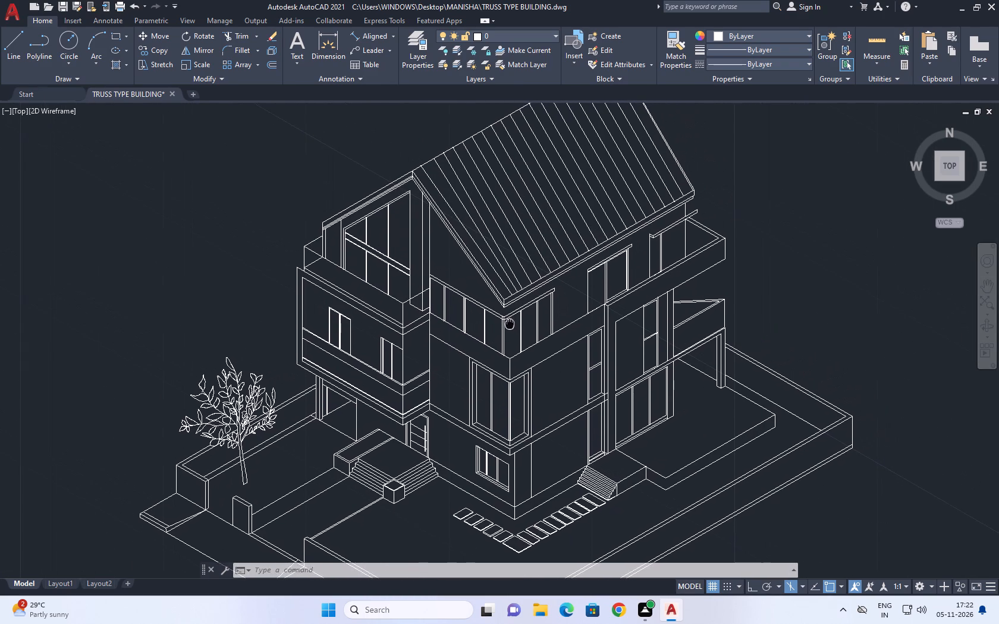
{"action": "middle_click_drag", "start_coordinate": [510, 323], "coordinate": [516, 318]}
{"action": "scroll", "coordinate": [429, 331], "scroll_direction": "up", "scroll_amount": 1}
{"action": "middle_click_drag", "start_coordinate": [426, 324], "coordinate": [448, 311]}
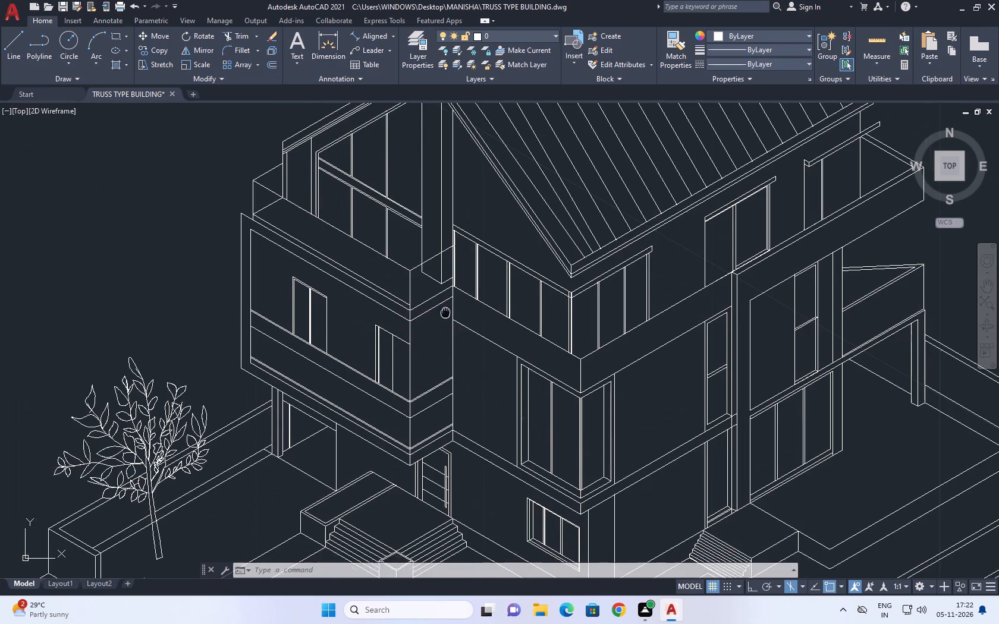
{"action": "middle_click_drag", "start_coordinate": [448, 311], "coordinate": [580, 282]}
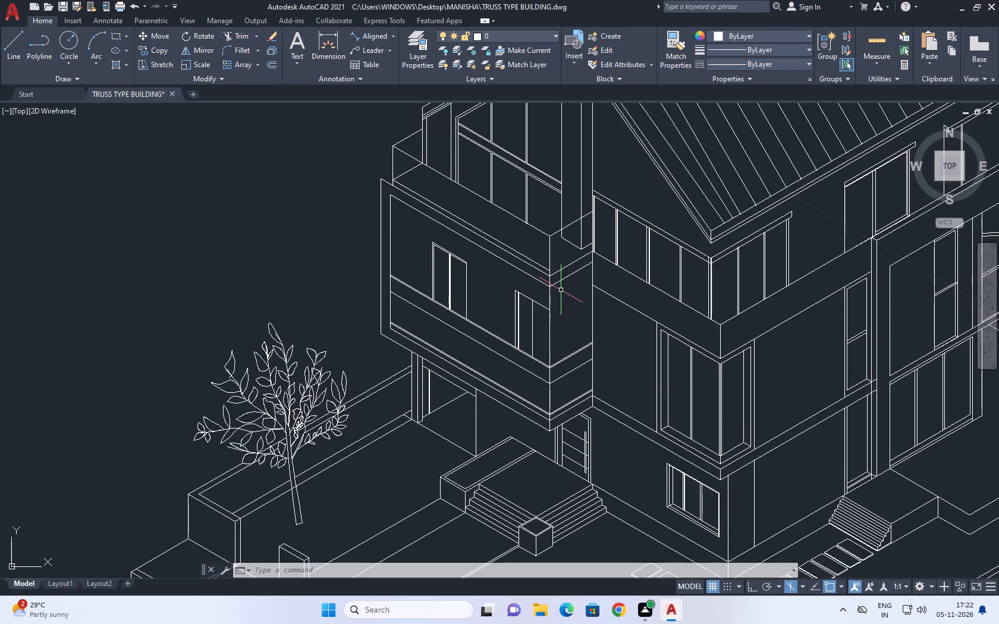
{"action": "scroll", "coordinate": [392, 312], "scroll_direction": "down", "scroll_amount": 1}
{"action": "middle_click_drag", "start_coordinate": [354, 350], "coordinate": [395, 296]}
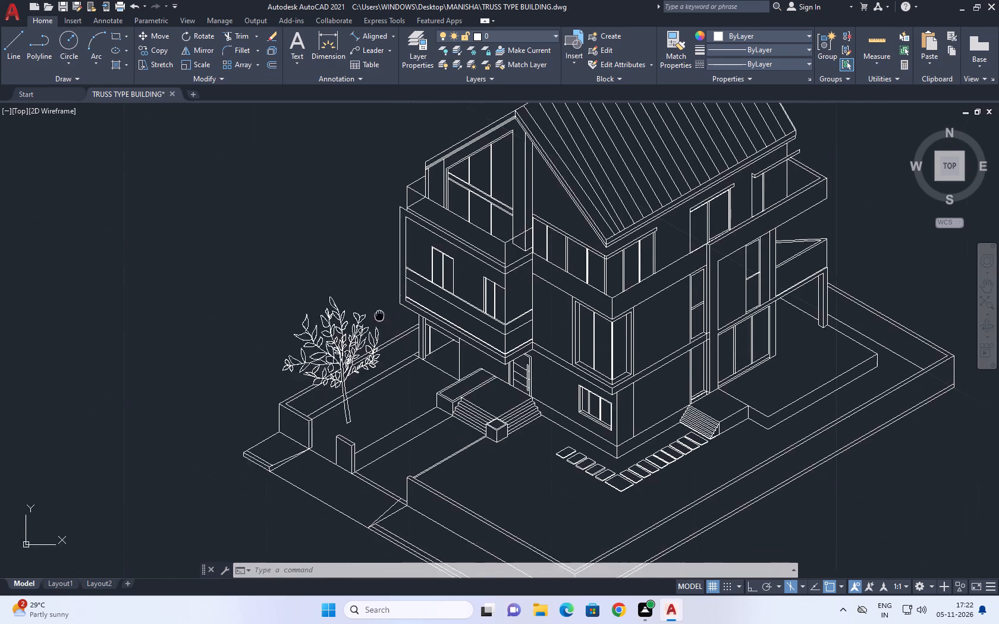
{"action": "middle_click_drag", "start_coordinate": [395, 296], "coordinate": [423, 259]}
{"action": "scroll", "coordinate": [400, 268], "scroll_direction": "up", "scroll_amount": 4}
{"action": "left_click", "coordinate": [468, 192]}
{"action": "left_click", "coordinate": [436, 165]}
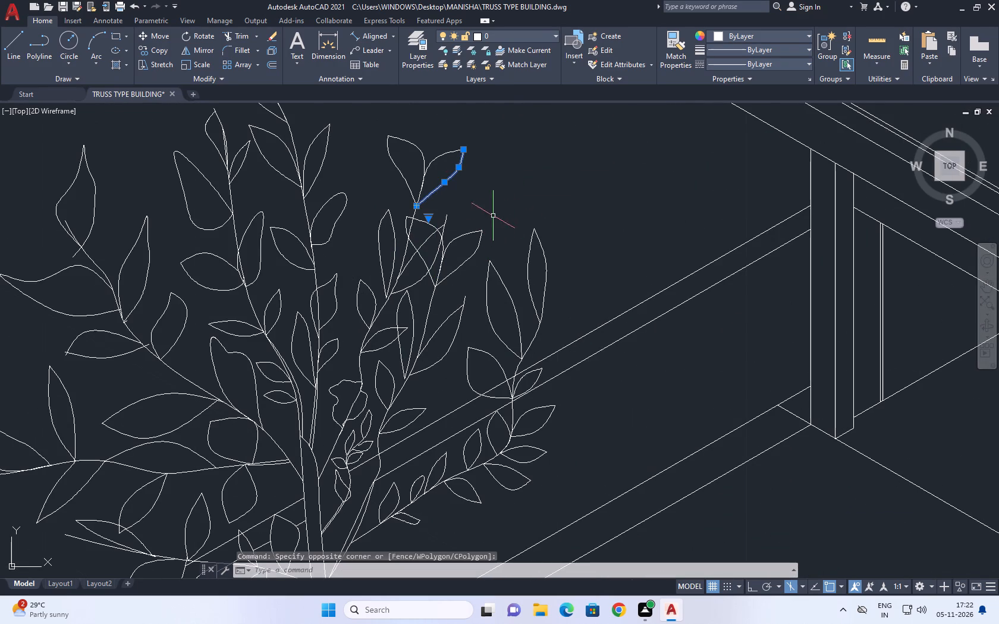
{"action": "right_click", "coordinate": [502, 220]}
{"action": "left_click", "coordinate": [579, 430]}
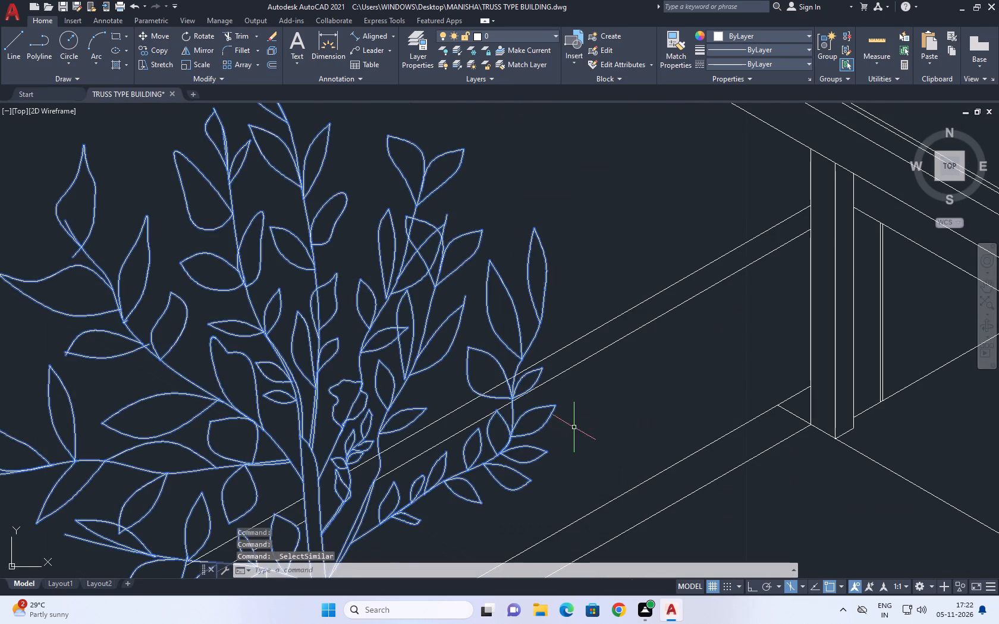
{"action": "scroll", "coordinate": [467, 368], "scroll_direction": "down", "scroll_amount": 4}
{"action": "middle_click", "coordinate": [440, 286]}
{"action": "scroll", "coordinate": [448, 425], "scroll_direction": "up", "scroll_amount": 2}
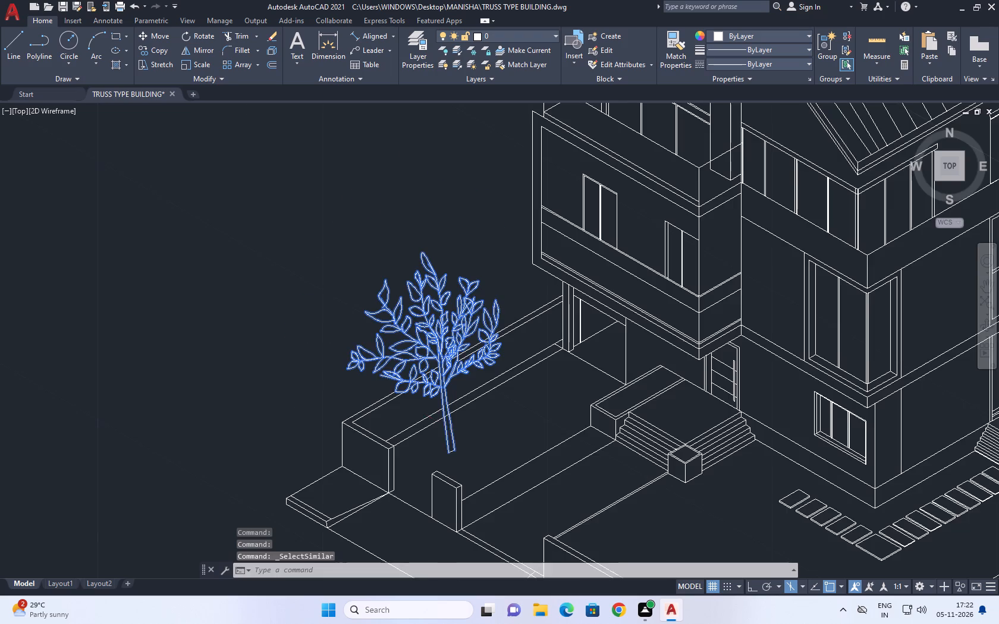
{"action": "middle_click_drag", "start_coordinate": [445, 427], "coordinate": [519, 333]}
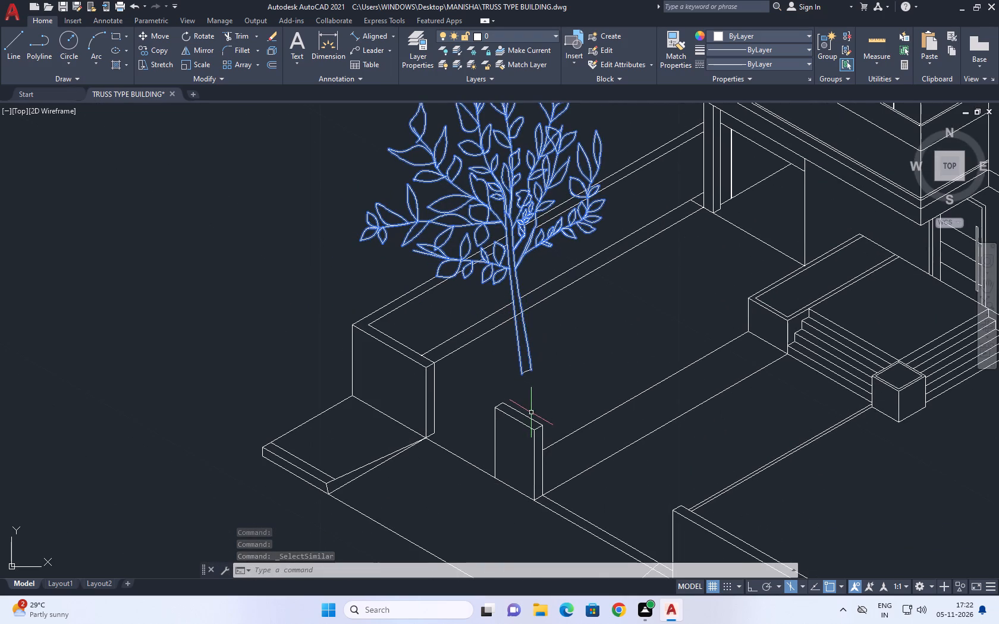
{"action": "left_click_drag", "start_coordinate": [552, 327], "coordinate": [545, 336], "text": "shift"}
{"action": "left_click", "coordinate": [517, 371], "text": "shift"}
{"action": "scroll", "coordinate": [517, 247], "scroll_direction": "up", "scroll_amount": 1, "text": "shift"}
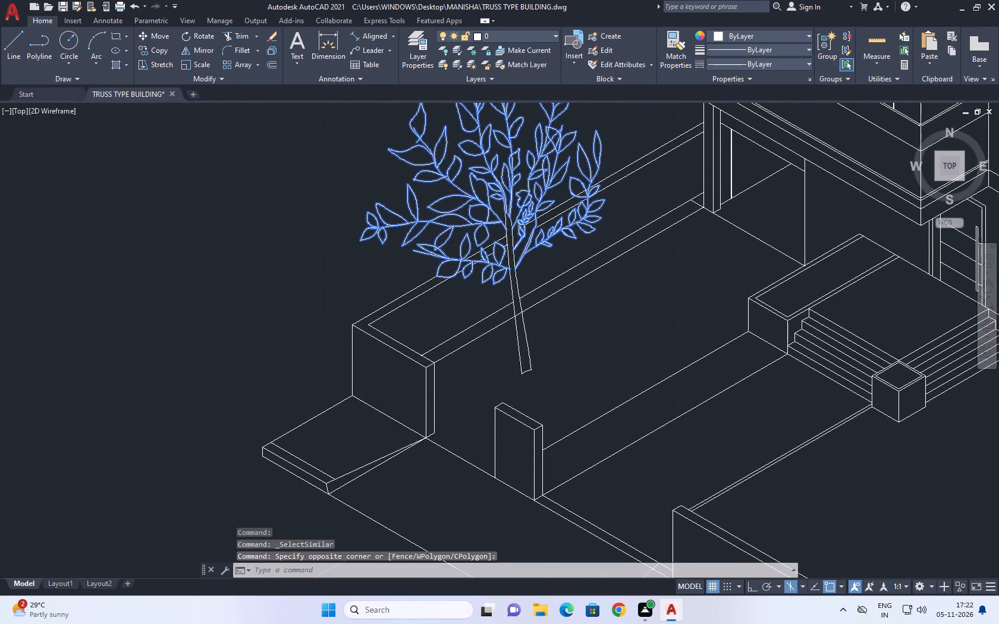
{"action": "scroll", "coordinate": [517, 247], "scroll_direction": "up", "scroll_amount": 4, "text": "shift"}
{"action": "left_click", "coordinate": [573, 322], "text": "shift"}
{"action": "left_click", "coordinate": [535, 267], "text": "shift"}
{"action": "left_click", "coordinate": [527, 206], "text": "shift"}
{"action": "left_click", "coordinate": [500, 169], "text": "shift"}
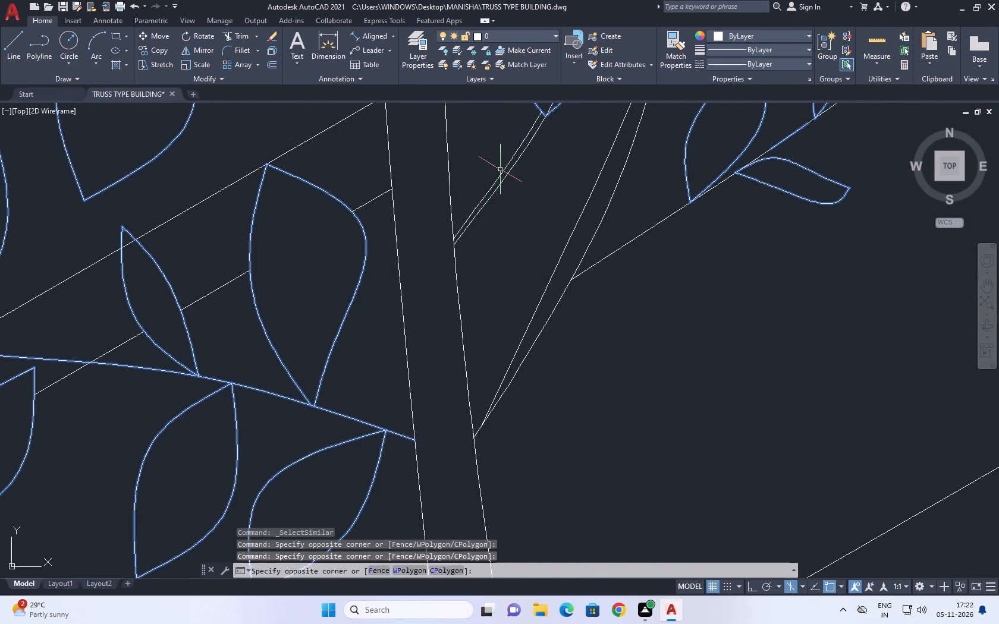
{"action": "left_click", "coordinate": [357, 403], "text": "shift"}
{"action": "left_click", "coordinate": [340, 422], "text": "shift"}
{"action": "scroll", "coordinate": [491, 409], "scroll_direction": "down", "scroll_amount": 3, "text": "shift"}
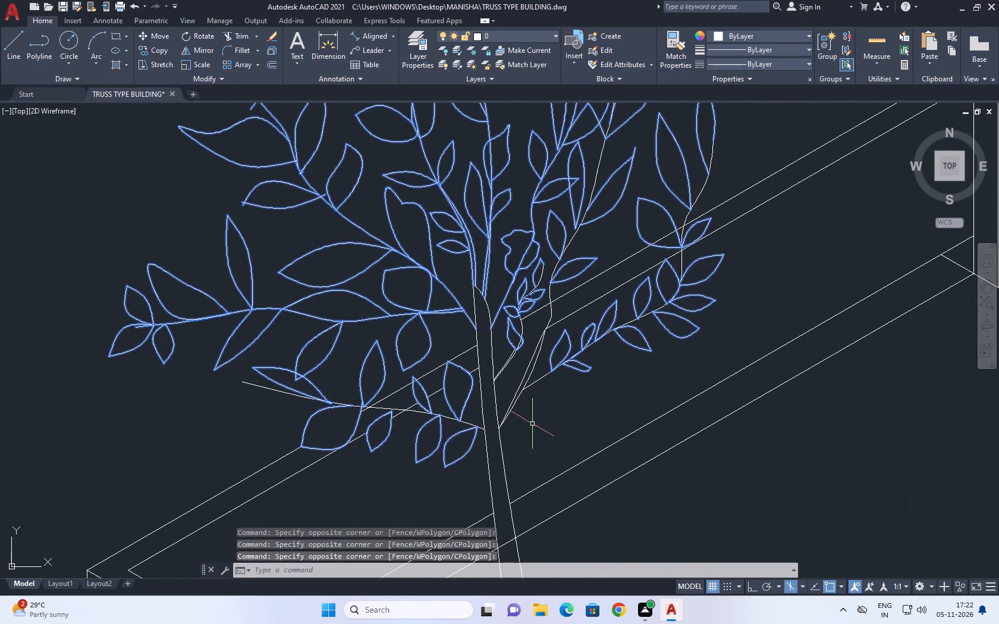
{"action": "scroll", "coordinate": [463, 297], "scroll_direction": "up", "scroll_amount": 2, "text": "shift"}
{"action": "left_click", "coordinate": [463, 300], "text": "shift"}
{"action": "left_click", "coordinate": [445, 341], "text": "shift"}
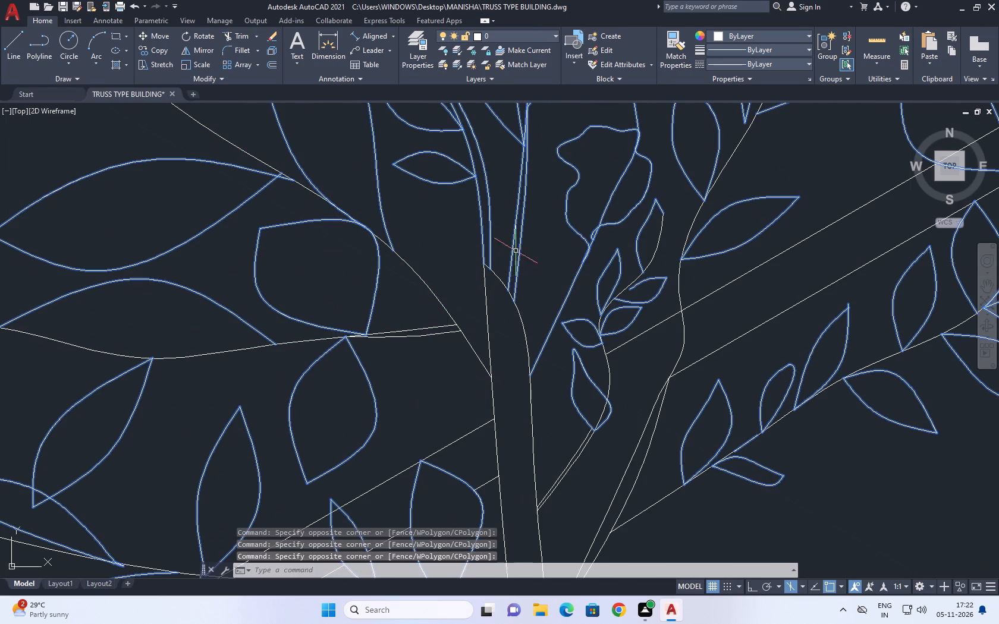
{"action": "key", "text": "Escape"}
Create a new layer named TREES.
{"action": "left_click", "coordinate": [422, 51]}
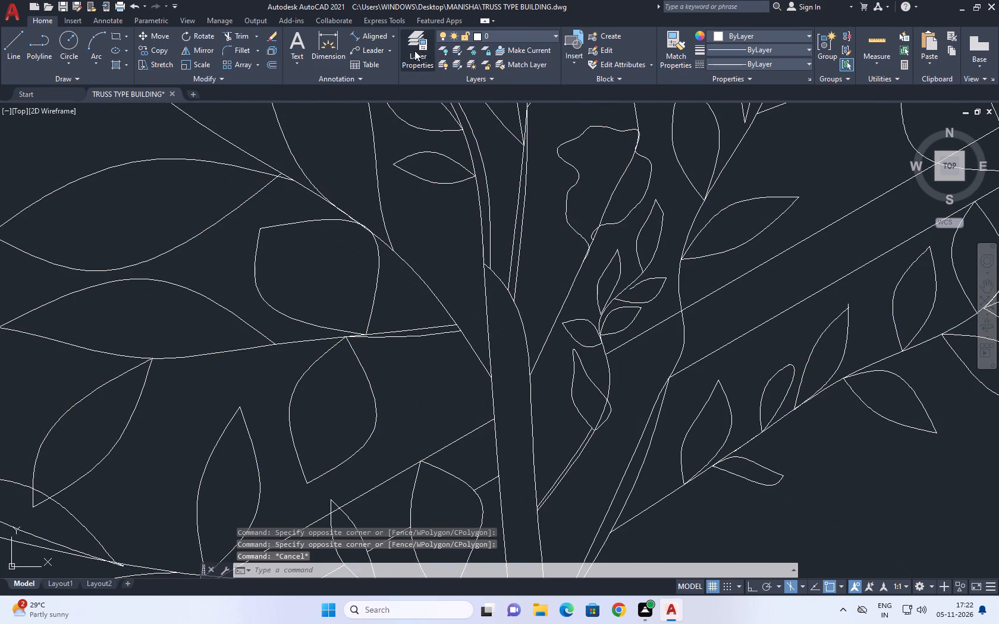
{"action": "left_click", "coordinate": [81, 50]}
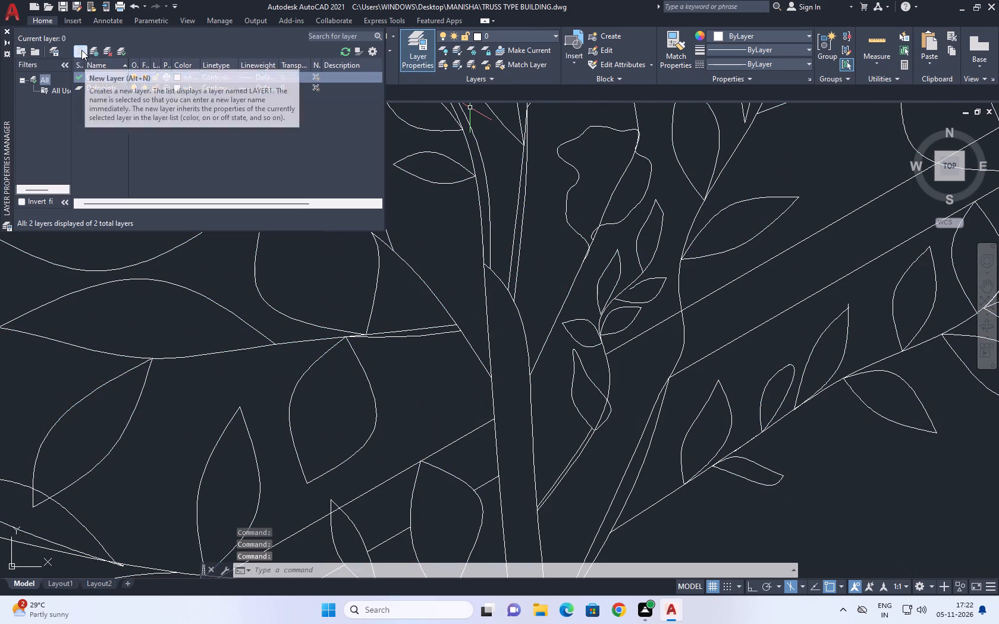
{"action": "type", "text": "TREES"}
{"action": "key", "text": "space"}
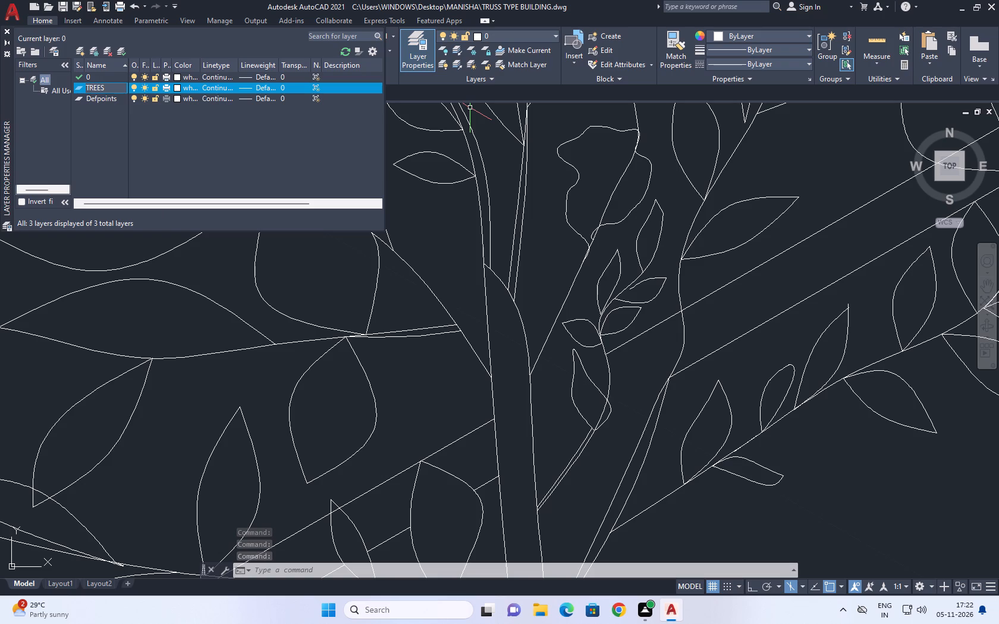
Create a second new layer and name it STEM.
{"action": "left_click", "coordinate": [82, 50]}
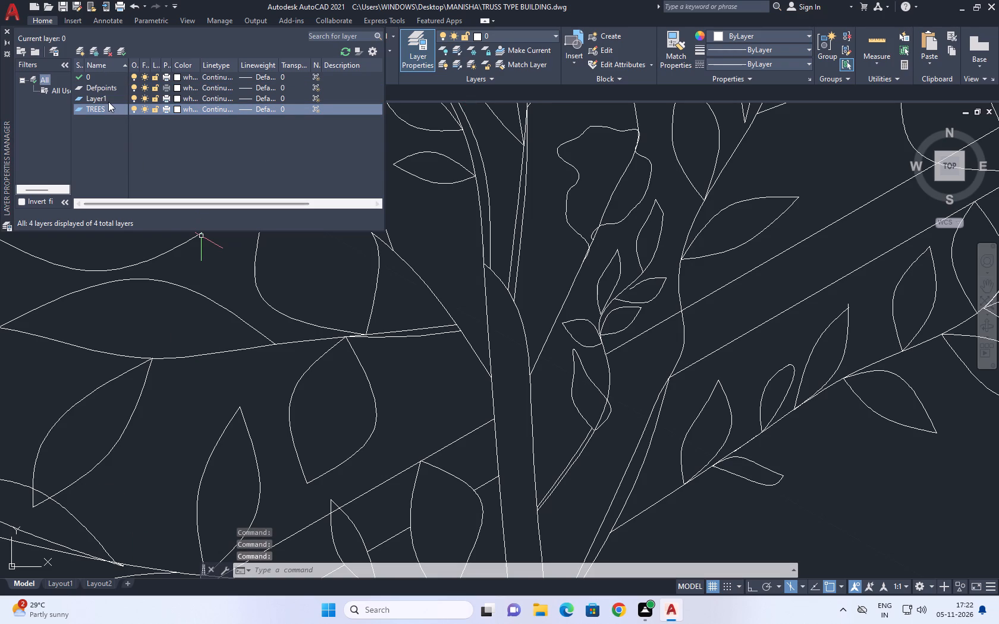
{"action": "left_click", "coordinate": [108, 102]}
{"action": "left_click", "coordinate": [108, 100]}
{"action": "left_click", "coordinate": [110, 99]}
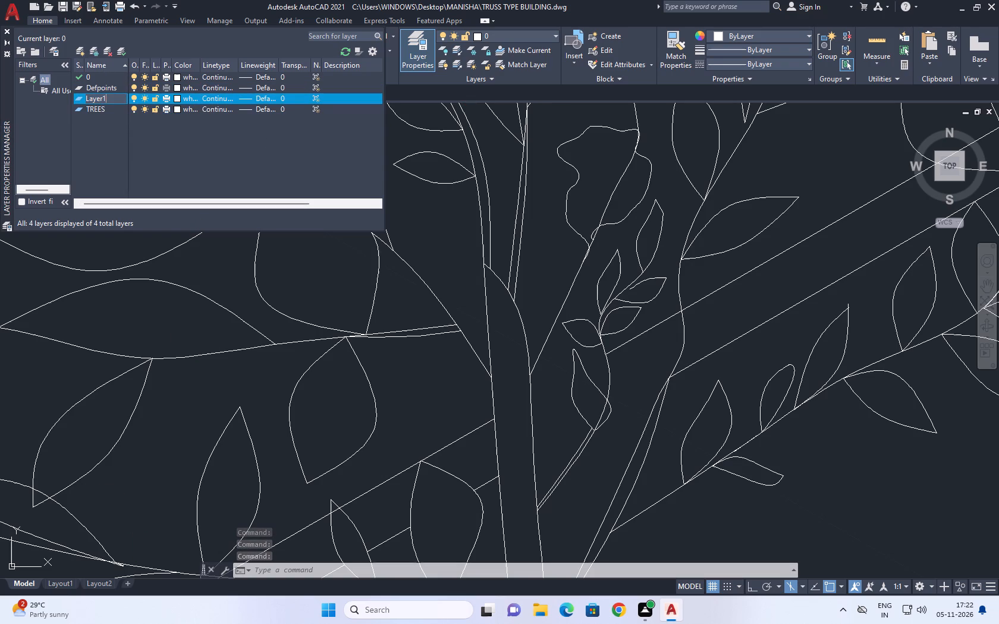
{"action": "key", "text": "BackSpace"}
{"action": "key", "text": "BackSpace"}
{"action": "key", "text": "BackSpace"}
{"action": "key", "text": "BackSpace"}
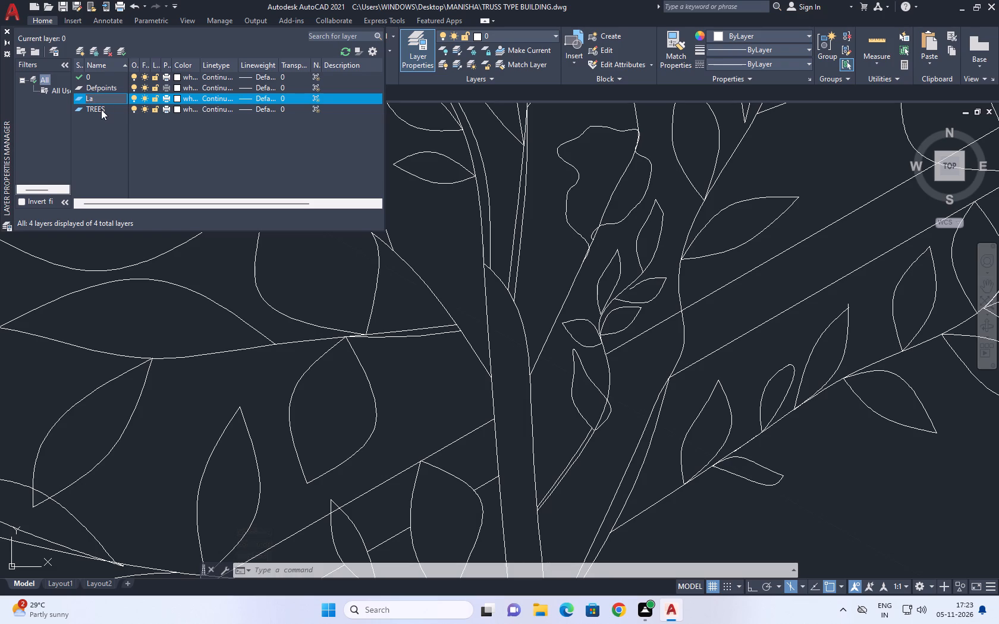
{"action": "key", "text": "BackSpace"}
{"action": "key", "text": "BackSpace"}
{"action": "key", "text": "BackSpace"}
{"action": "key", "text": "BackSpace"}
{"action": "key", "text": "BackSpace"}
{"action": "key", "text": "BackSpace"}
{"action": "type", "text": "ST"}
{"action": "key", "text": "e"}
{"action": "key", "text": "m"}
Set the STEM layer's colour to brown, index colour 32.
{"action": "left_click", "coordinate": [174, 100]}
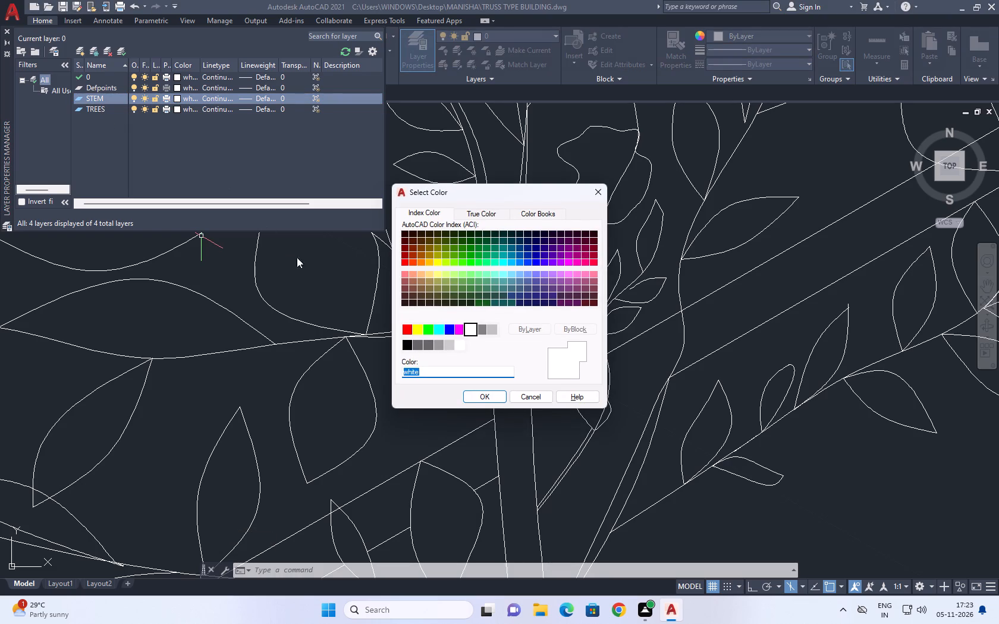
{"action": "left_click", "coordinate": [419, 257]}
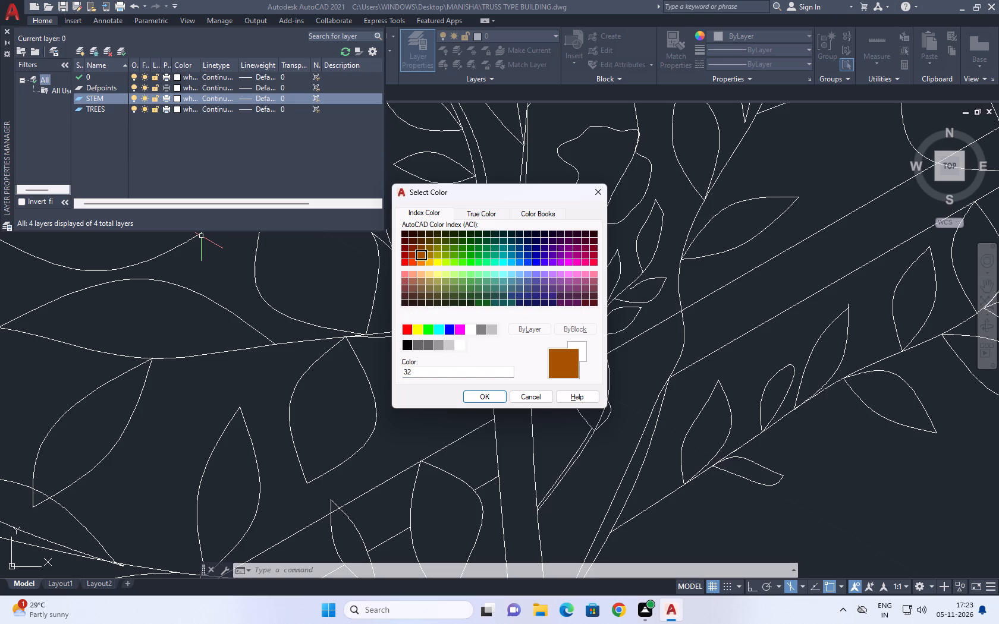
{"action": "left_click", "coordinate": [492, 393]}
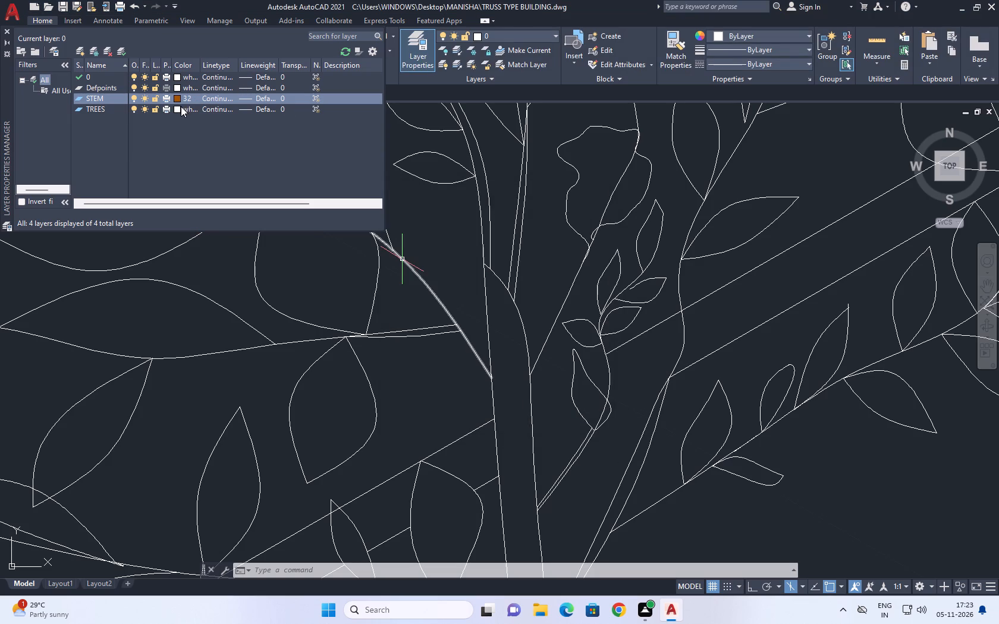
Set the TREES layer's colour to green, index colour 72, and close the layer manager.
{"action": "left_click", "coordinate": [176, 106]}
{"action": "left_click", "coordinate": [176, 108]}
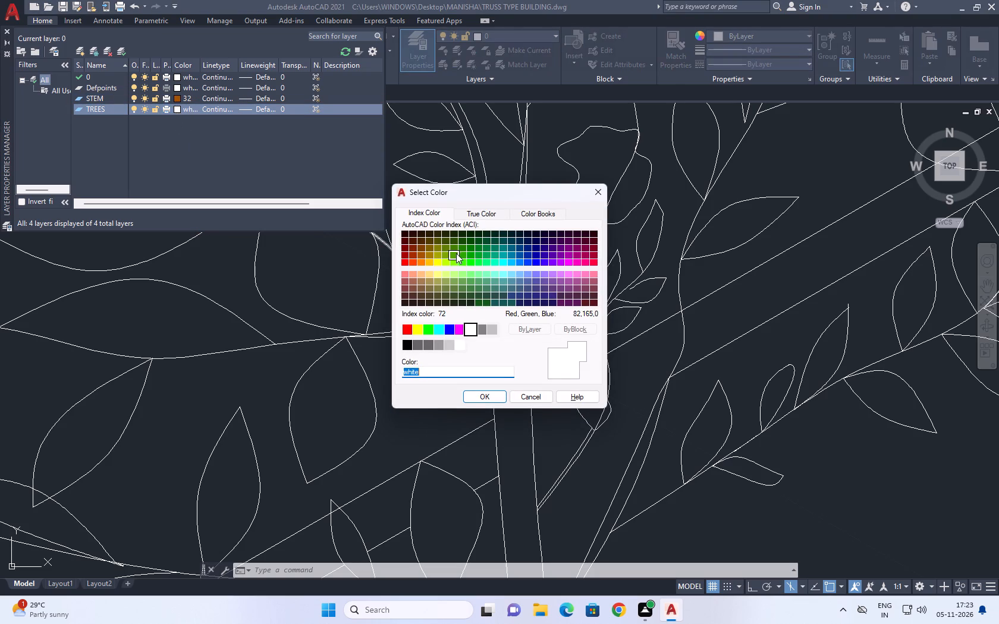
{"action": "left_click", "coordinate": [453, 253]}
{"action": "left_click", "coordinate": [486, 398]}
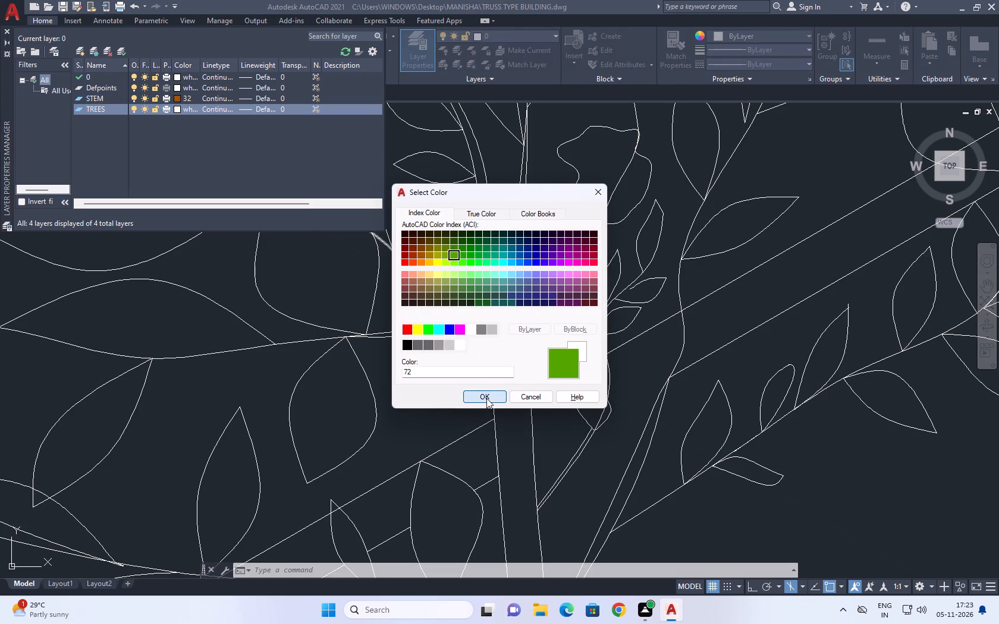
{"action": "left_click", "coordinate": [7, 30]}
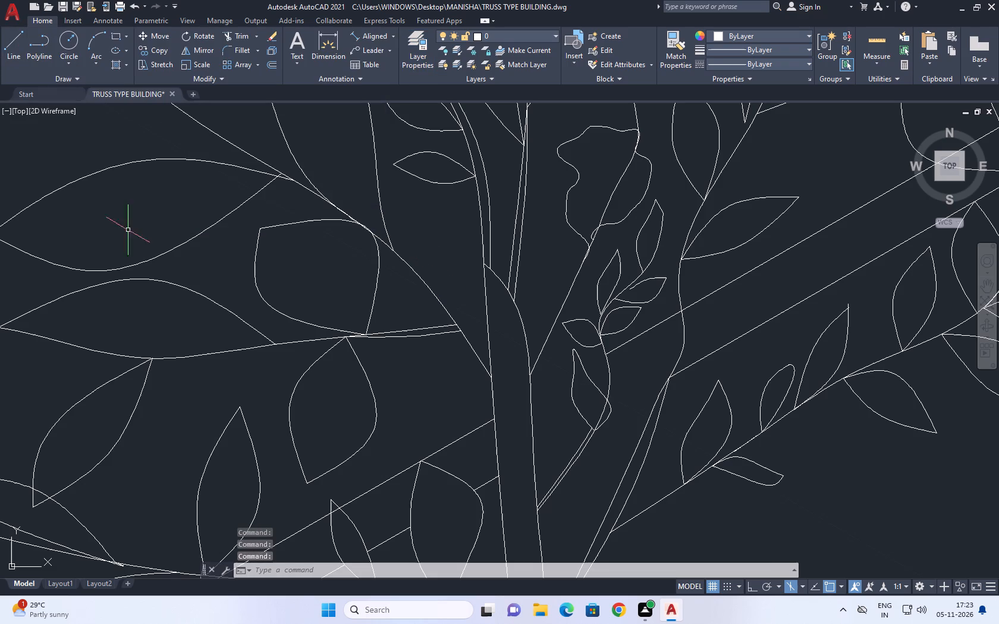
Select all of the tree's spline curves with Select Similar, starting from one leaf curve on the main trunk's left side.
{"action": "left_click", "coordinate": [359, 333]}
{"action": "right_click", "coordinate": [322, 329]}
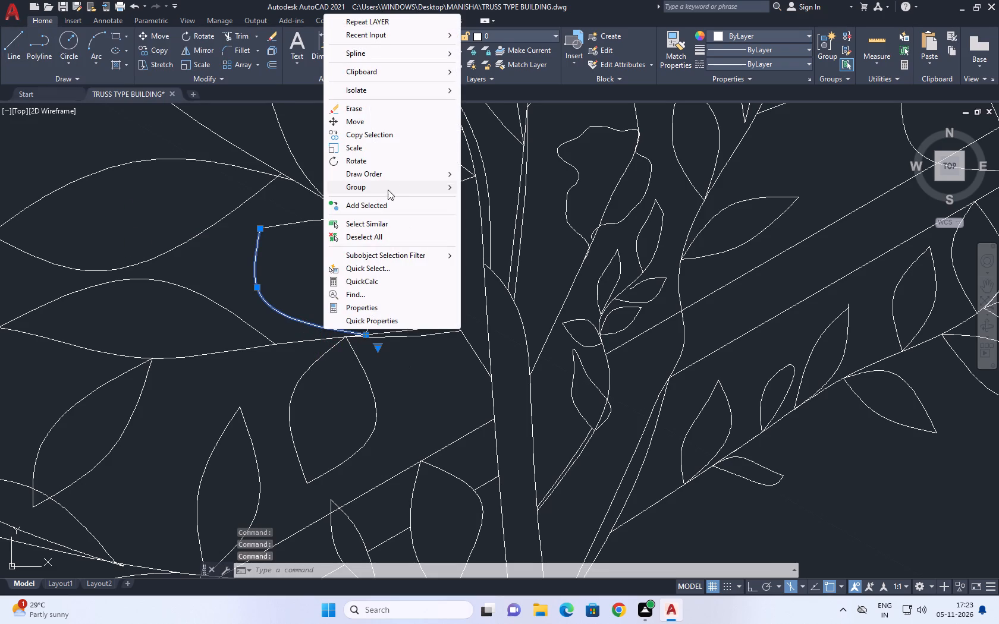
{"action": "left_click", "coordinate": [377, 223]}
{"action": "scroll", "coordinate": [460, 310], "scroll_direction": "down", "scroll_amount": 3}
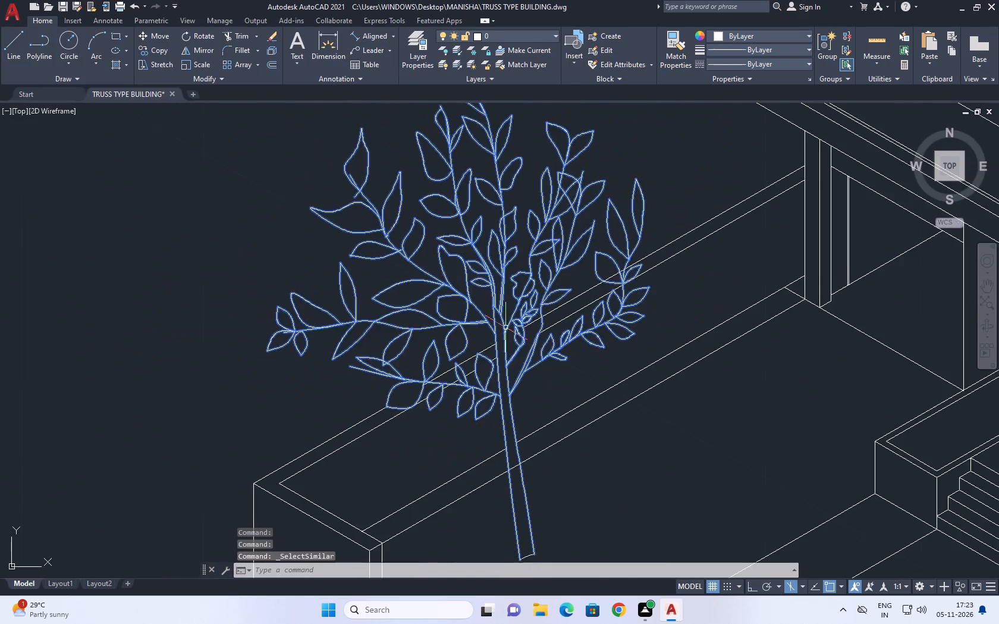
Remove the trunk outlines, the lowest branches and the central upper stems from the tree selection.
{"action": "middle_click_drag", "start_coordinate": [503, 384], "coordinate": [603, 319]}
{"action": "scroll", "coordinate": [614, 493], "scroll_direction": "up", "scroll_amount": 1}
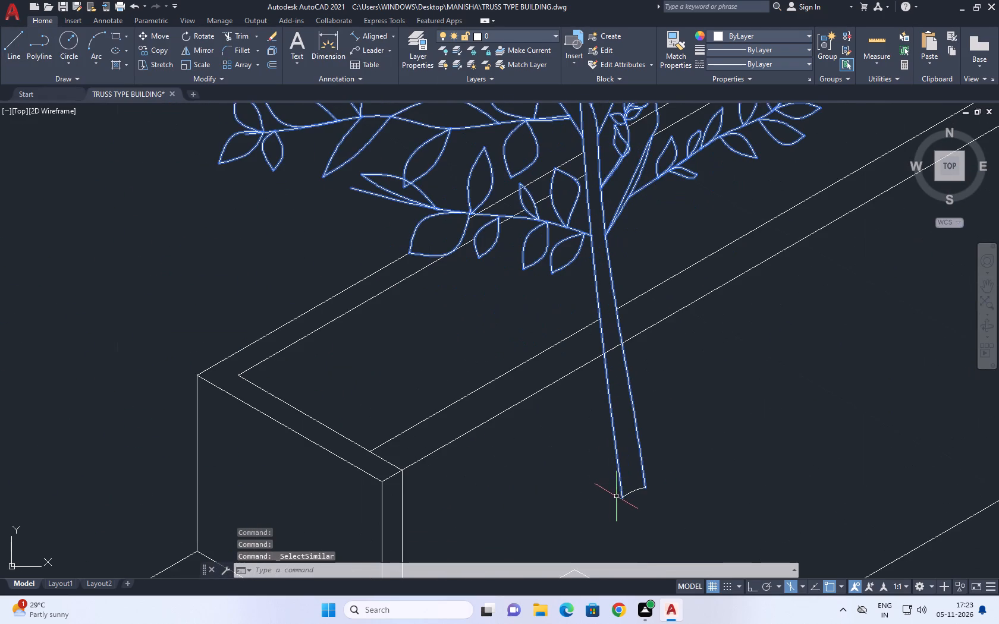
{"action": "left_click_drag", "start_coordinate": [683, 453], "coordinate": [662, 467], "text": "shift"}
{"action": "left_click", "coordinate": [588, 503], "text": "shift"}
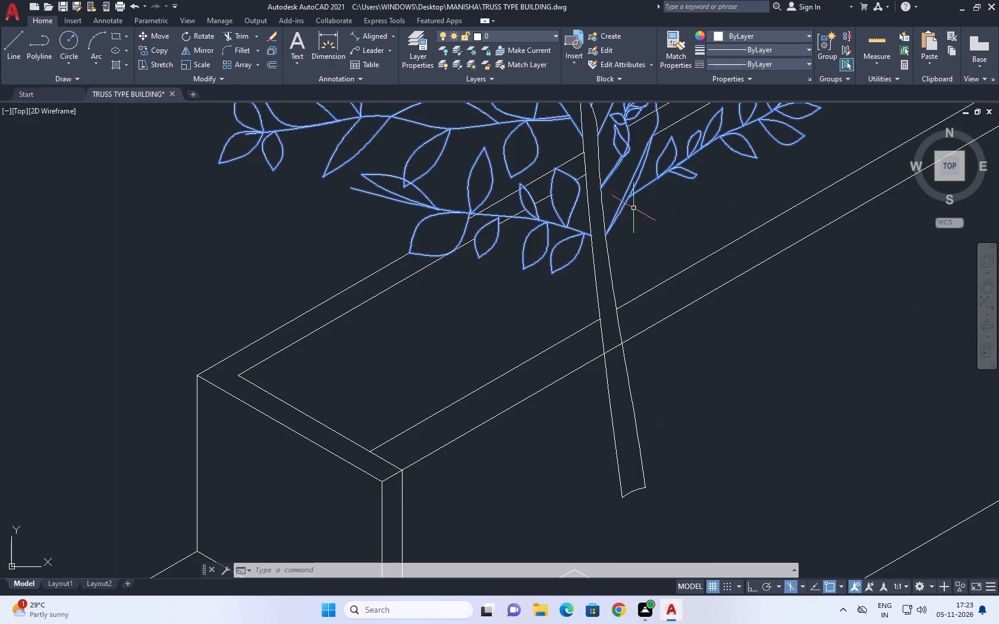
{"action": "scroll", "coordinate": [612, 208], "scroll_direction": "up", "scroll_amount": 3, "text": "shift"}
{"action": "left_click_drag", "start_coordinate": [664, 282], "coordinate": [607, 198], "text": "shift"}
{"action": "left_click", "coordinate": [474, 297], "text": "shift"}
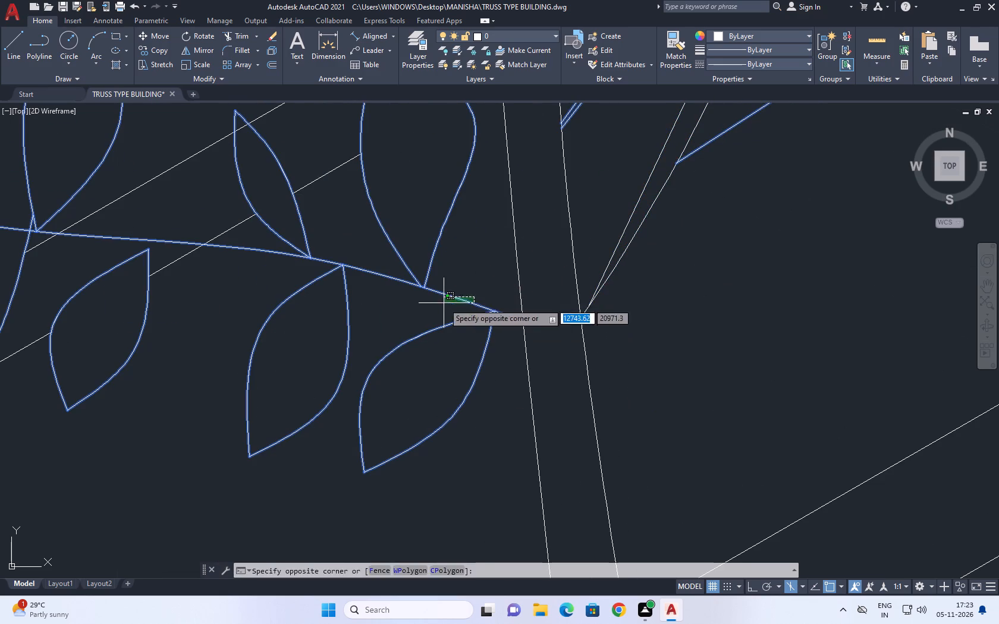
{"action": "left_click", "coordinate": [444, 303], "text": "shift"}
{"action": "scroll", "coordinate": [542, 300], "scroll_direction": "down", "scroll_amount": 6}
{"action": "scroll", "coordinate": [542, 273], "scroll_direction": "up", "scroll_amount": 8}
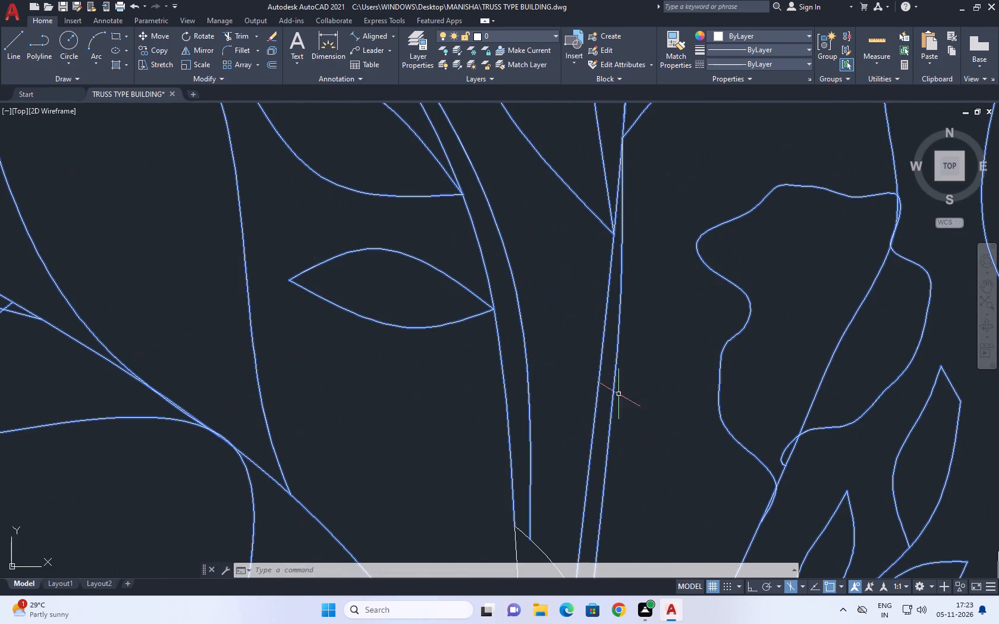
{"action": "left_click_drag", "start_coordinate": [632, 382], "coordinate": [457, 432], "text": "shift"}
{"action": "scroll", "coordinate": [562, 387], "scroll_direction": "down", "scroll_amount": 5, "text": "shift"}
Remove the thin inner stems and the left-hand branches beside the trunk from the selection.
{"action": "scroll", "coordinate": [589, 440], "scroll_direction": "up", "scroll_amount": 4, "text": "shift"}
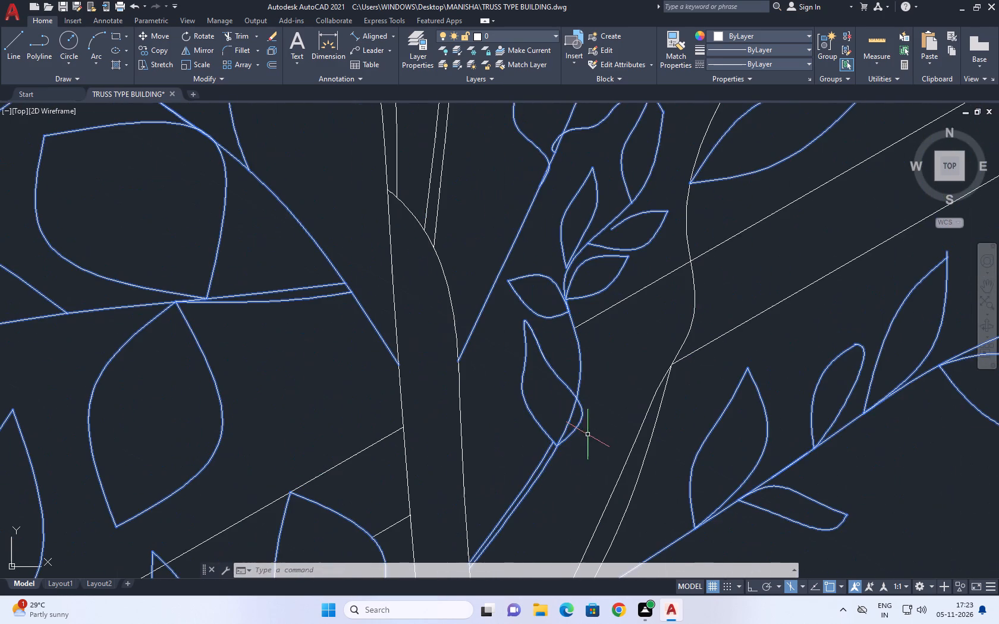
{"action": "left_click_drag", "start_coordinate": [545, 490], "coordinate": [494, 482], "text": "shift"}
{"action": "left_click_drag", "start_coordinate": [489, 339], "coordinate": [489, 337], "text": "shift"}
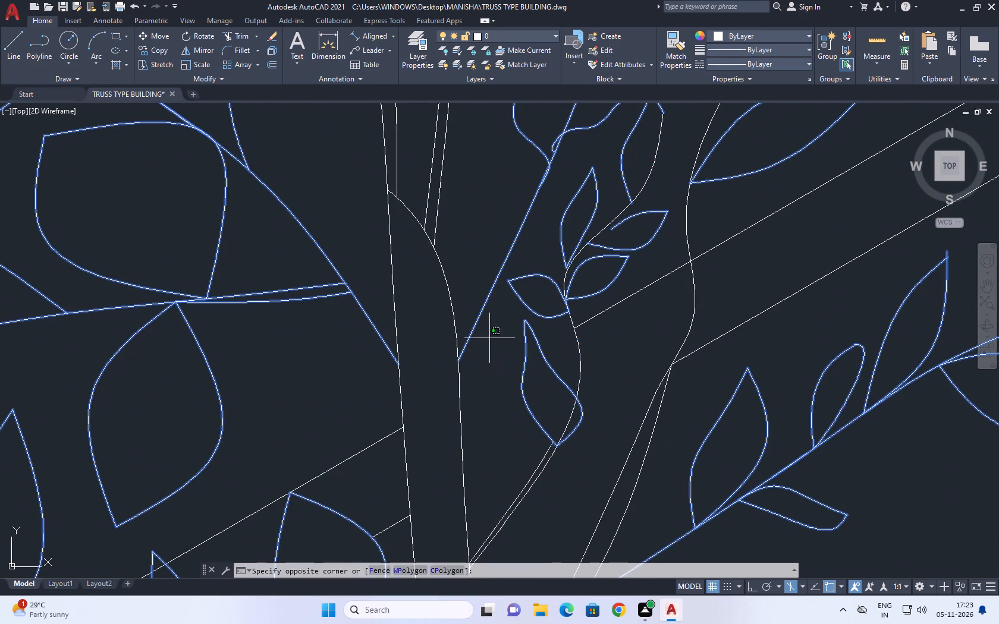
{"action": "left_click_drag", "start_coordinate": [489, 337], "coordinate": [469, 289], "text": "shift"}
{"action": "left_click_drag", "start_coordinate": [357, 272], "coordinate": [323, 329], "text": "shift"}
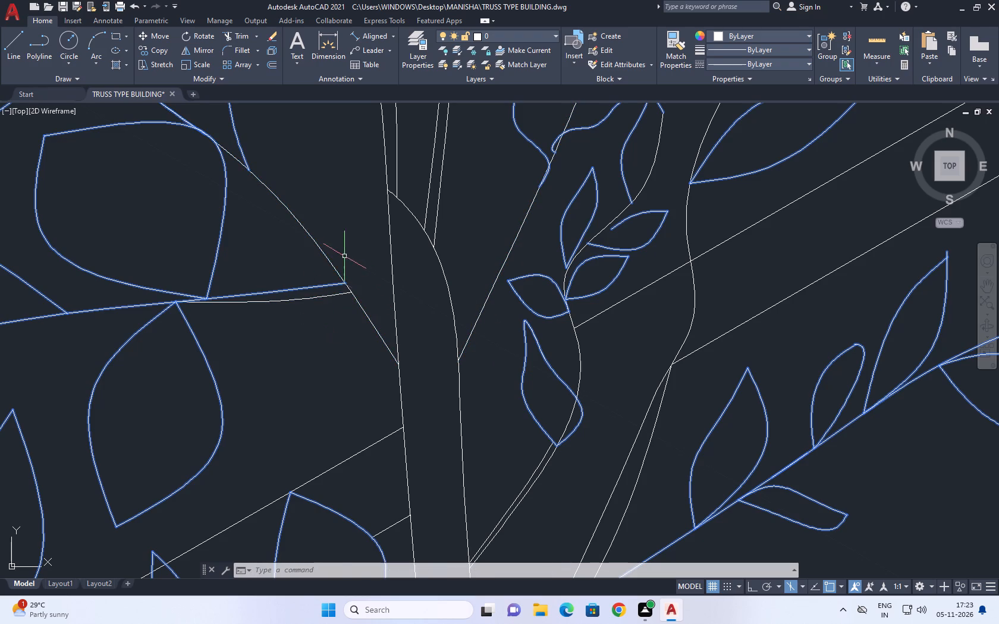
{"action": "left_click_drag", "start_coordinate": [345, 254], "coordinate": [343, 260], "text": "shift"}
{"action": "left_click", "coordinate": [294, 320], "text": "shift"}
{"action": "scroll", "coordinate": [364, 305], "scroll_direction": "down", "scroll_amount": 5, "text": "shift"}
{"action": "scroll", "coordinate": [379, 260], "scroll_direction": "up", "scroll_amount": 2}
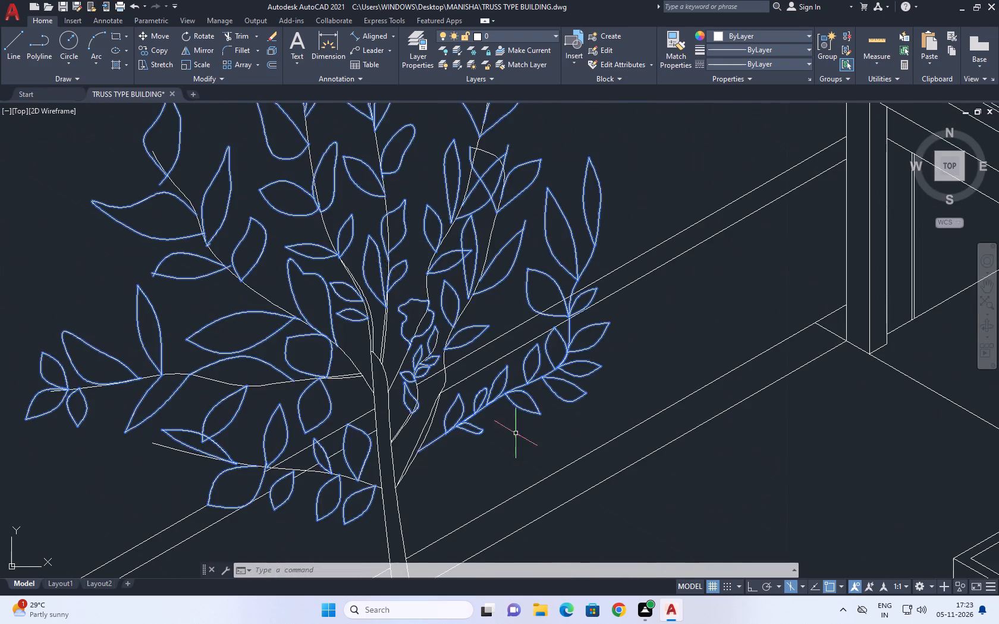
Remove the stem of the lower-right leafy branch from the selection, keeping its leaves selected.
{"action": "scroll", "coordinate": [517, 442], "scroll_direction": "up", "scroll_amount": 6}
{"action": "middle_click_drag", "start_coordinate": [596, 408], "coordinate": [765, 467]}
{"action": "middle_click_drag", "start_coordinate": [289, 242], "coordinate": [707, 449]}
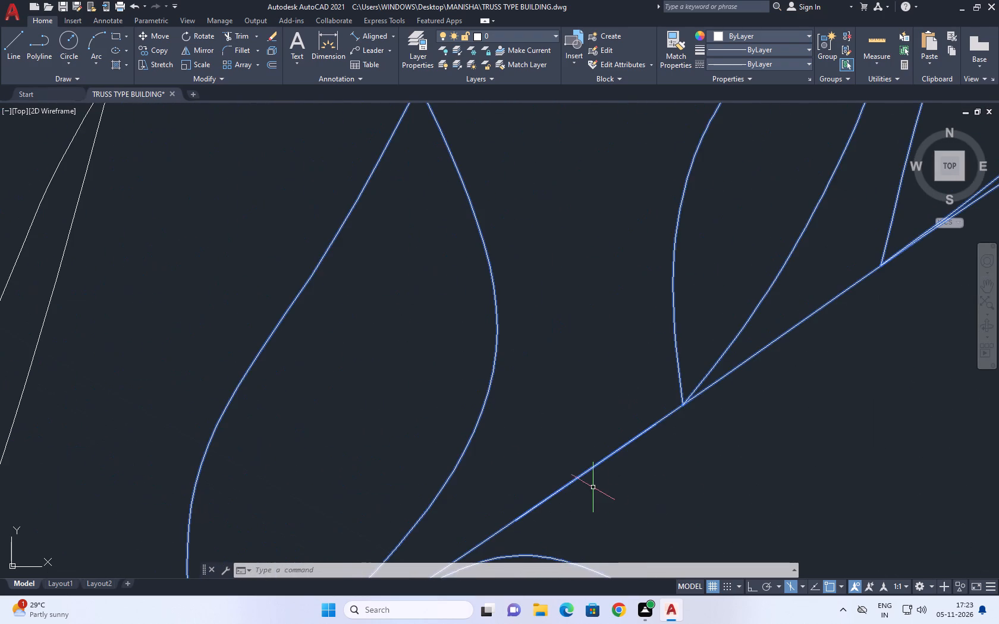
{"action": "left_click_drag", "start_coordinate": [589, 491], "coordinate": [519, 411], "text": "shift"}
Assign the selected leaf curves to the TREES layer and clear the selection.
{"action": "scroll", "coordinate": [542, 419], "scroll_direction": "down", "scroll_amount": 5}
{"action": "middle_click_drag", "start_coordinate": [164, 390], "coordinate": [235, 383]}
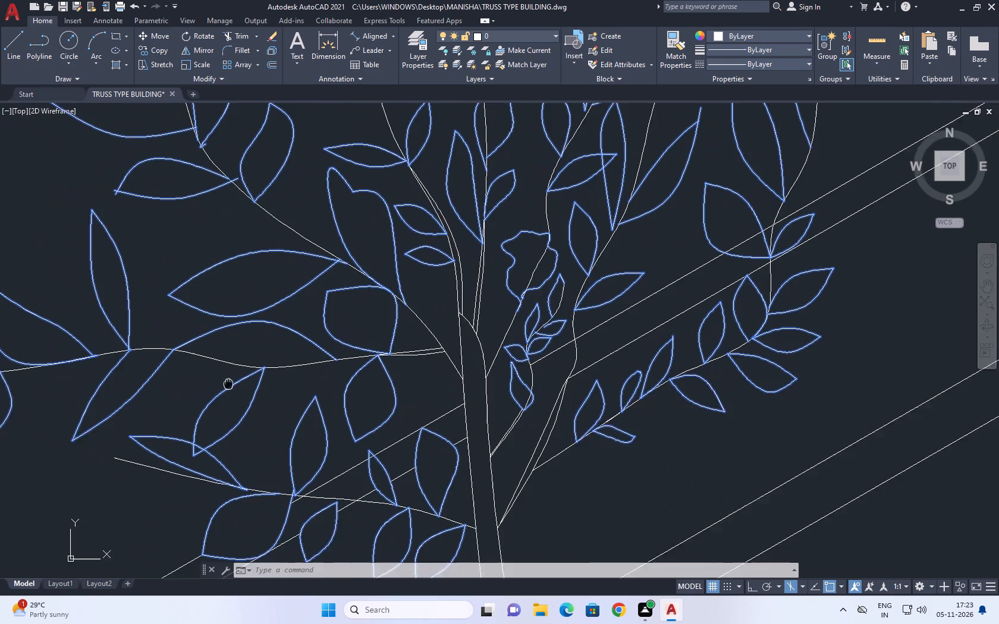
{"action": "middle_click_drag", "start_coordinate": [235, 383], "coordinate": [313, 468]}
{"action": "scroll", "coordinate": [319, 477], "scroll_direction": "down", "scroll_amount": 1}
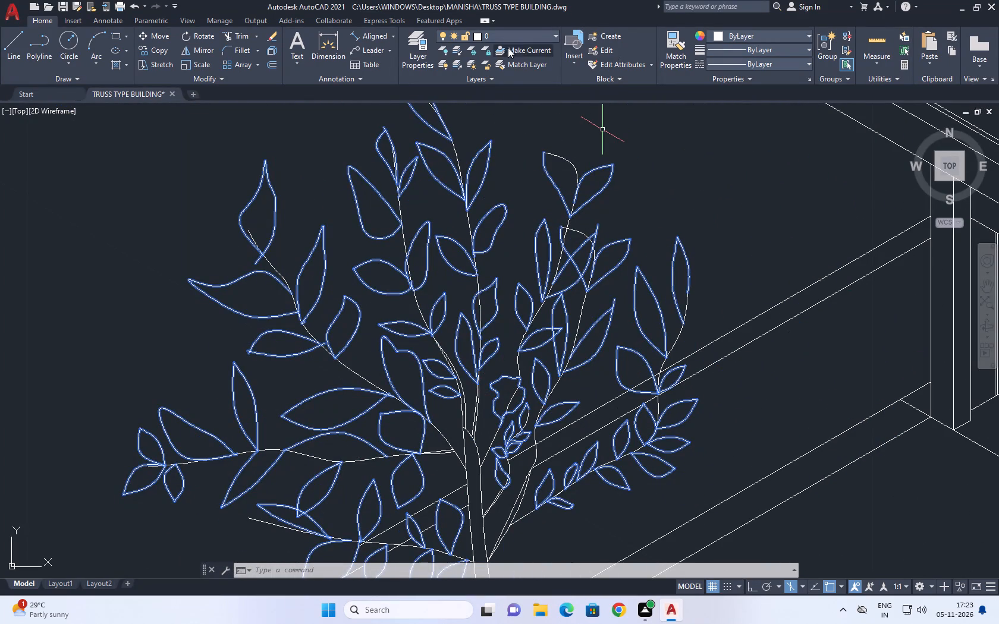
{"action": "left_click", "coordinate": [533, 37]}
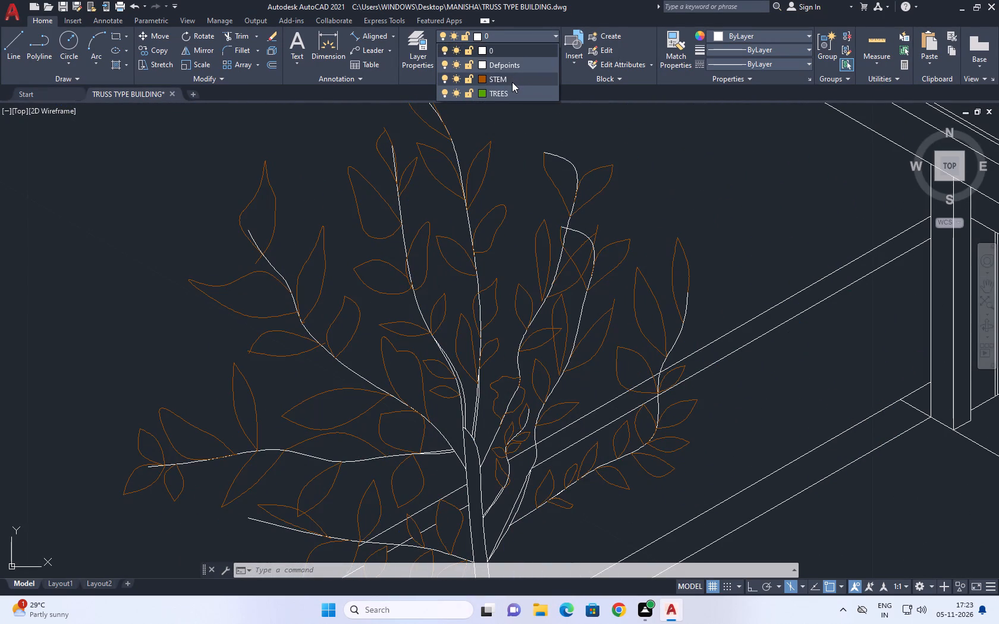
{"action": "left_click", "coordinate": [512, 93]}
{"action": "key", "text": "space"}
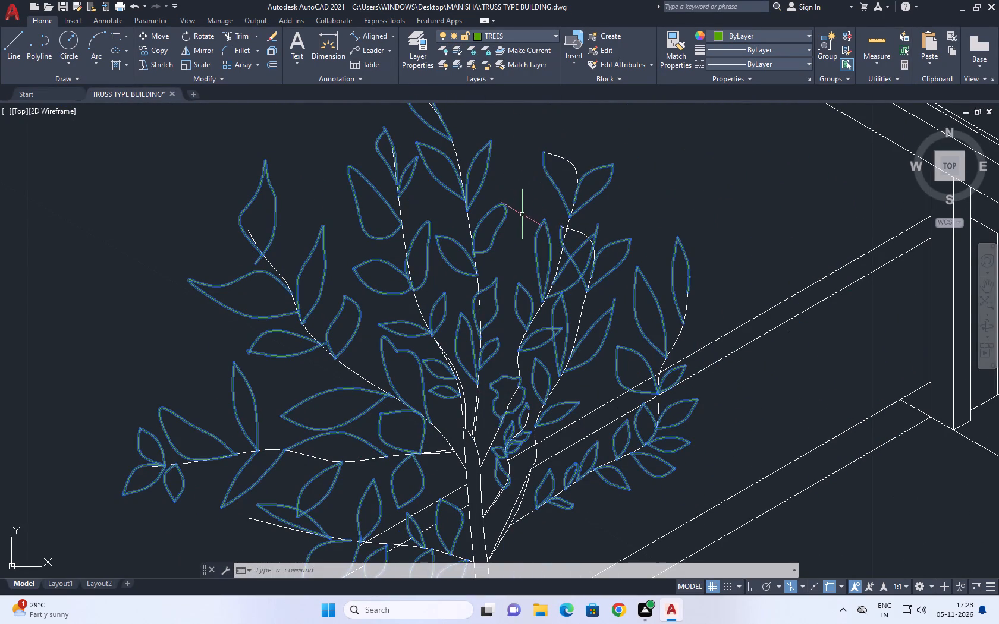
{"action": "scroll", "coordinate": [623, 227], "scroll_direction": "up", "scroll_amount": 1}
{"action": "right_click", "coordinate": [643, 204]}
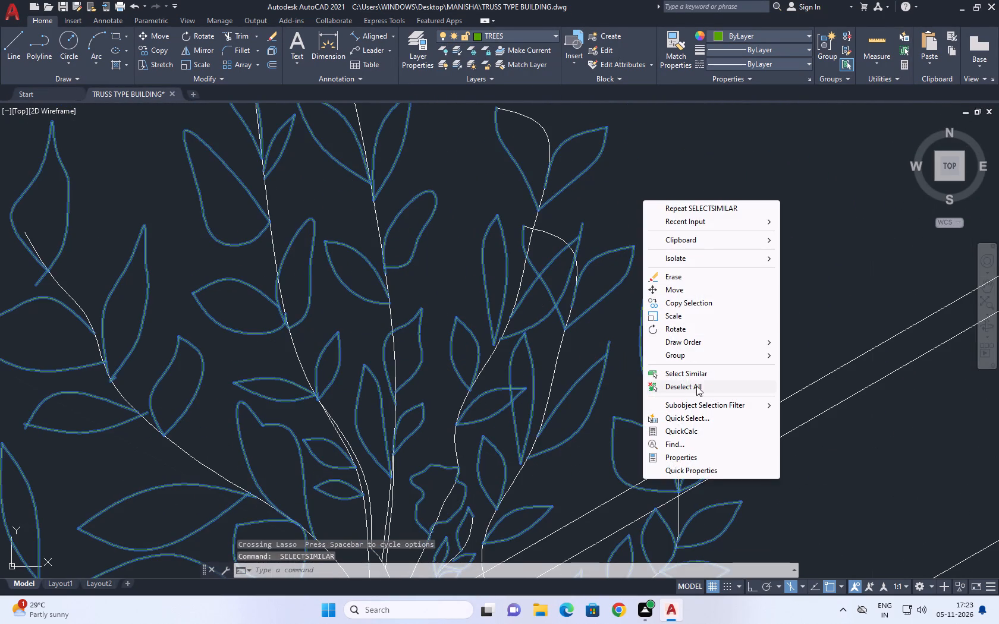
{"action": "left_click", "coordinate": [703, 387]}
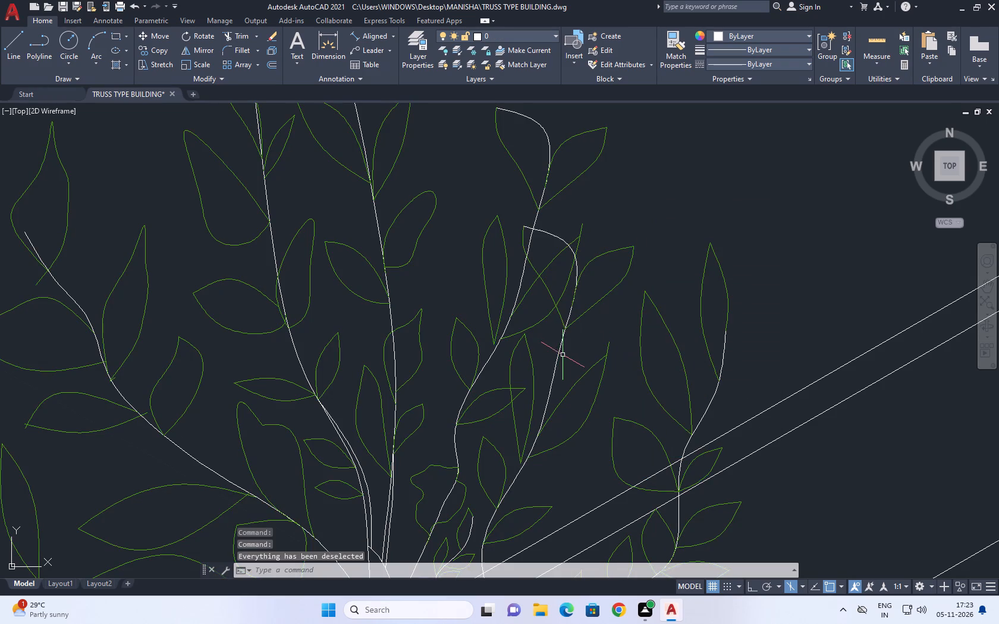
Select all the remaining white branch and trunk splines with Select Similar, assign them to the STEM layer, and clear the selection.
{"action": "left_click", "coordinate": [558, 354]}
{"action": "right_click", "coordinate": [470, 237]}
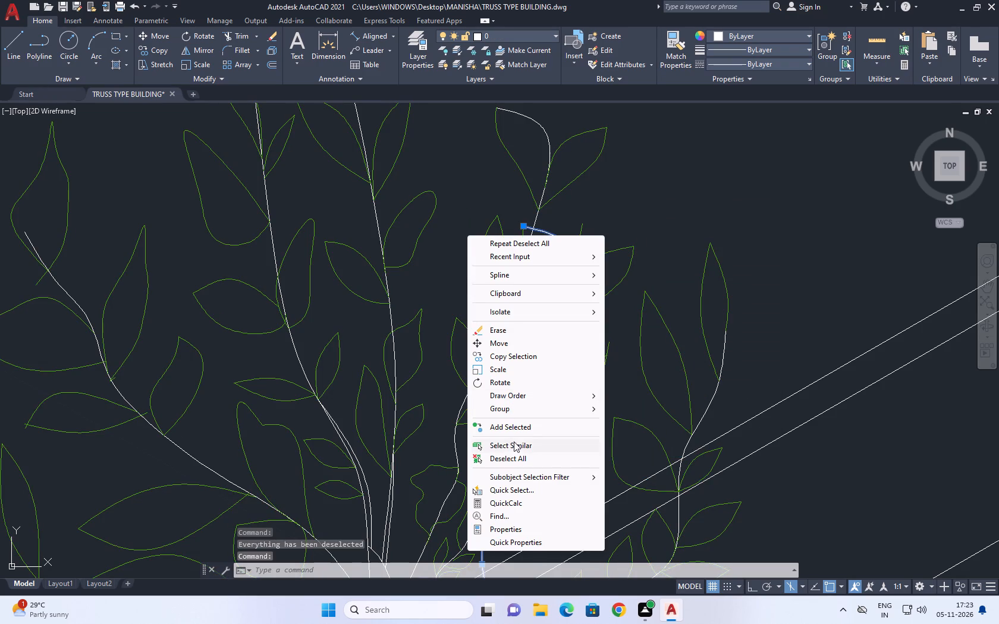
{"action": "left_click", "coordinate": [519, 447]}
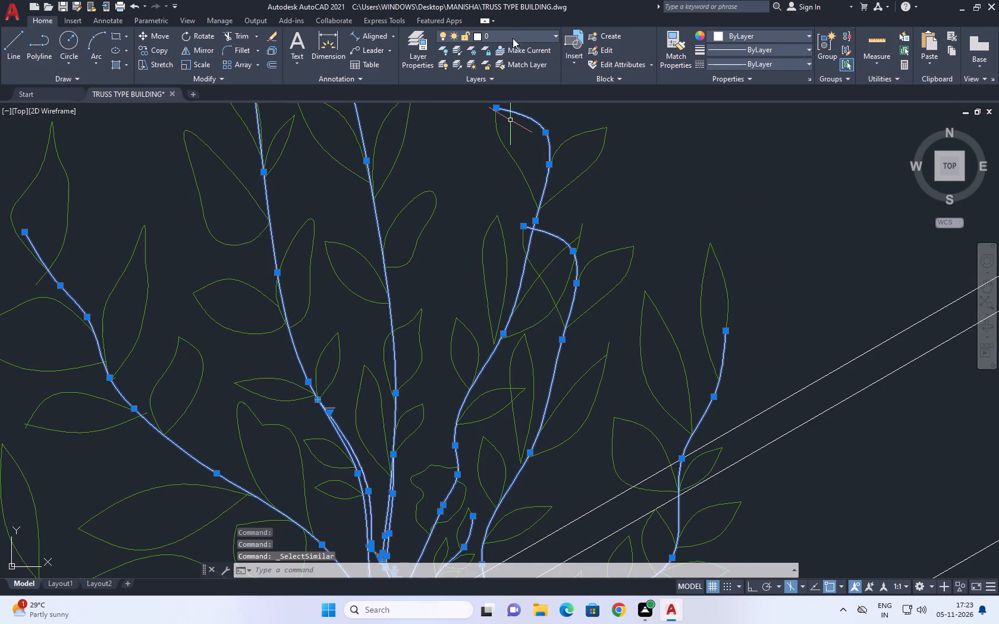
{"action": "left_click", "coordinate": [514, 32]}
{"action": "left_click", "coordinate": [503, 30]}
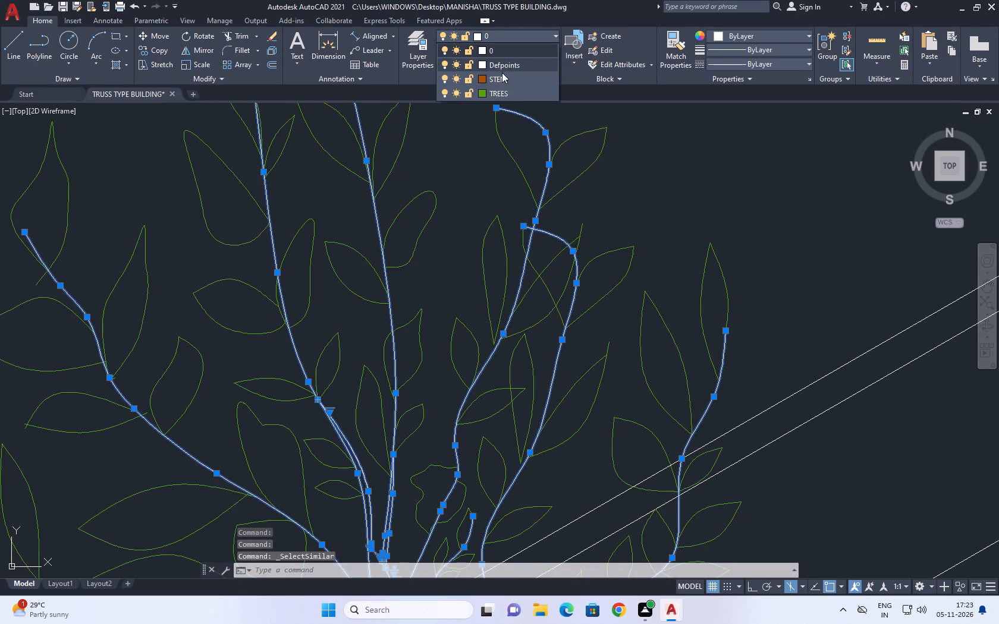
{"action": "left_click", "coordinate": [502, 74]}
{"action": "scroll", "coordinate": [516, 157], "scroll_direction": "down", "scroll_amount": 4}
{"action": "scroll", "coordinate": [521, 191], "scroll_direction": "up", "scroll_amount": 1}
{"action": "right_click", "coordinate": [510, 166]}
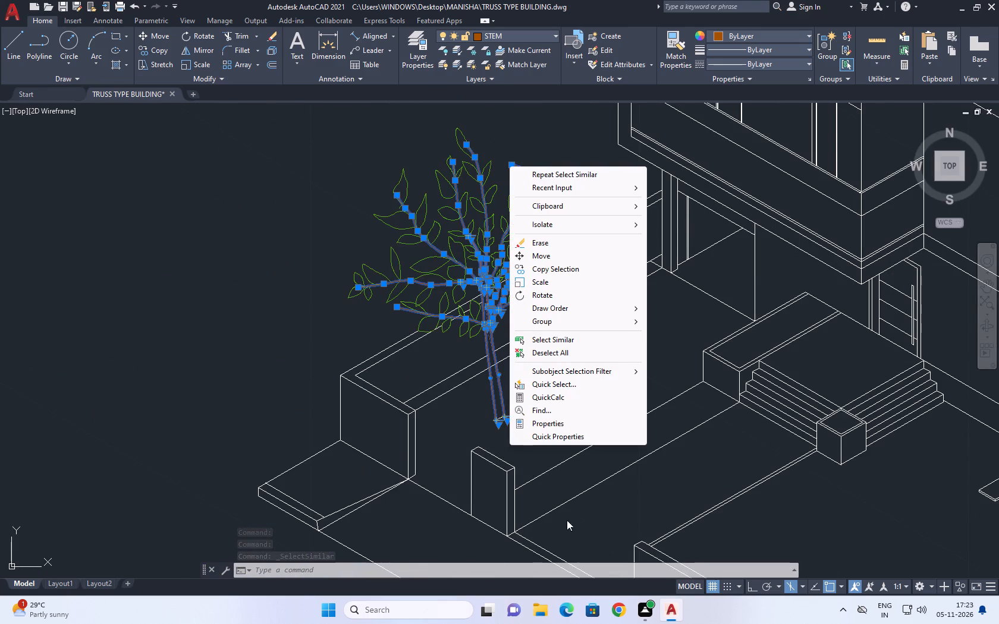
{"action": "left_click", "coordinate": [577, 349]}
Assign the small arc closing the trunk's base to the STEM layer and clear the selection.
{"action": "scroll", "coordinate": [488, 424], "scroll_direction": "up", "scroll_amount": 2}
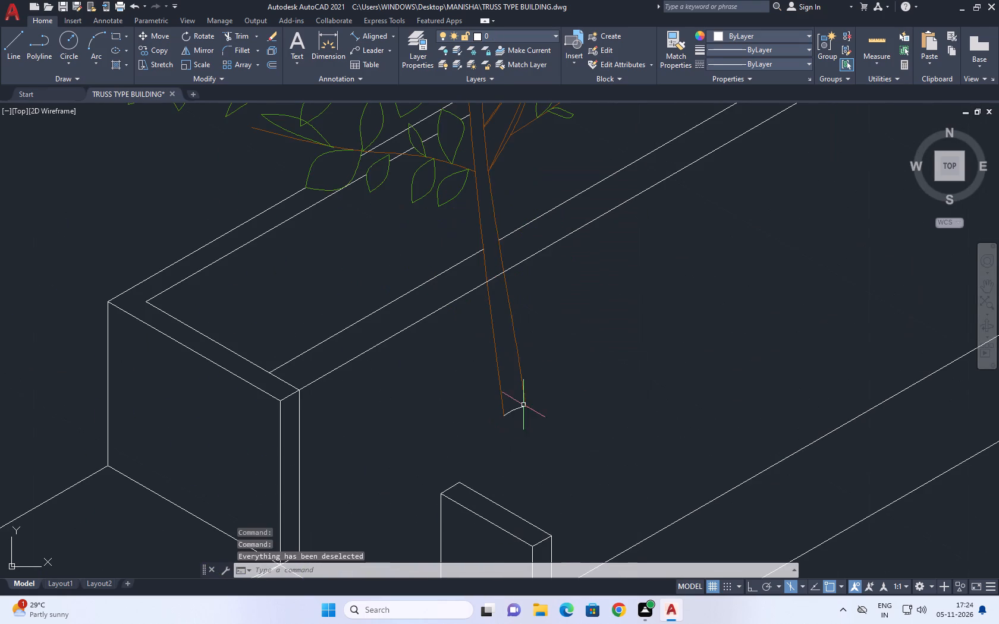
{"action": "left_click", "coordinate": [523, 420]}
{"action": "left_click", "coordinate": [515, 397]}
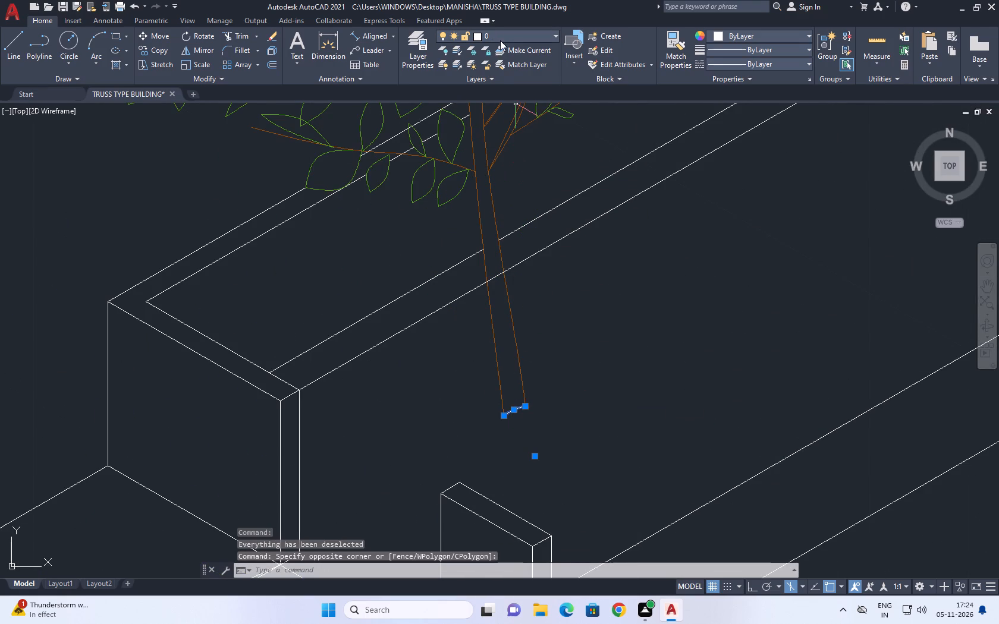
{"action": "left_click", "coordinate": [500, 40]}
{"action": "left_click", "coordinate": [495, 80]}
{"action": "right_click_drag", "start_coordinate": [527, 213], "coordinate": [527, 184]}
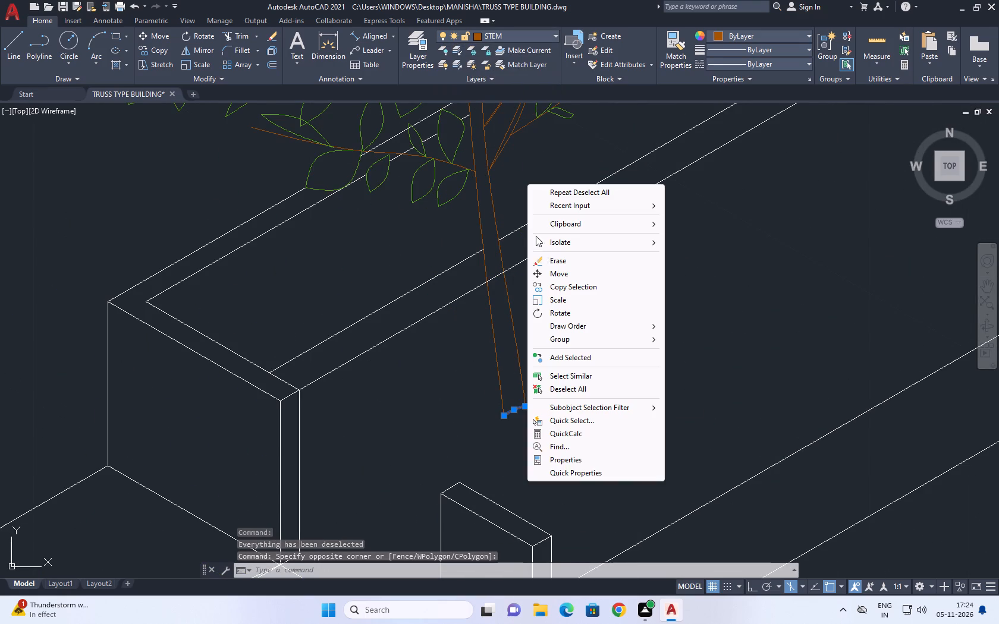
{"action": "left_click", "coordinate": [592, 392]}
Stretch the upper-right stem's tip away from the left leaf's point, back towards the stem beside the right leaf.
{"action": "scroll", "coordinate": [537, 365], "scroll_direction": "down", "scroll_amount": 3}
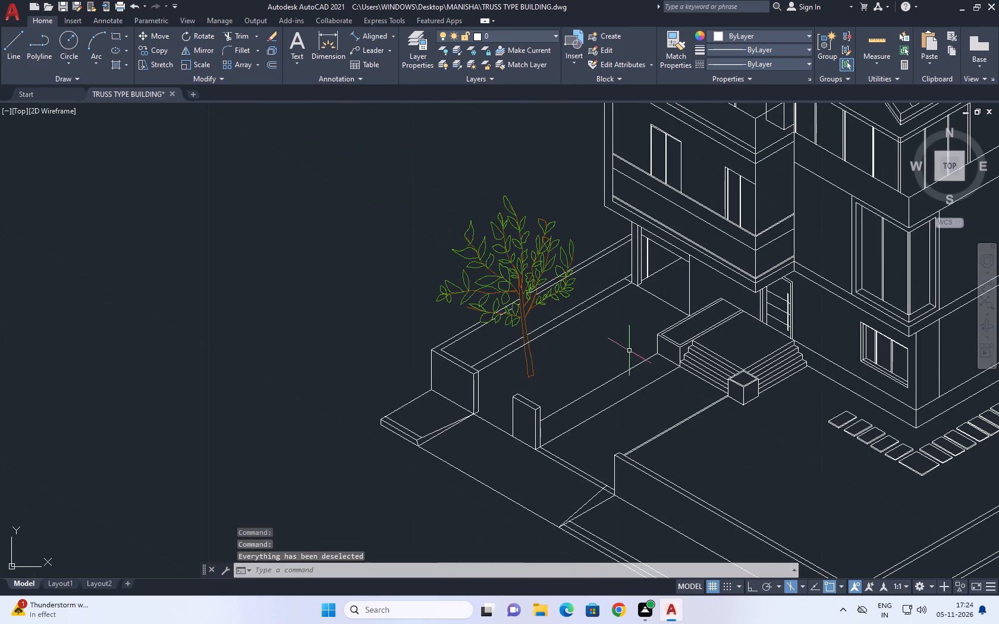
{"action": "middle_click_drag", "start_coordinate": [630, 351], "coordinate": [574, 359]}
{"action": "scroll", "coordinate": [475, 229], "scroll_direction": "up", "scroll_amount": 3}
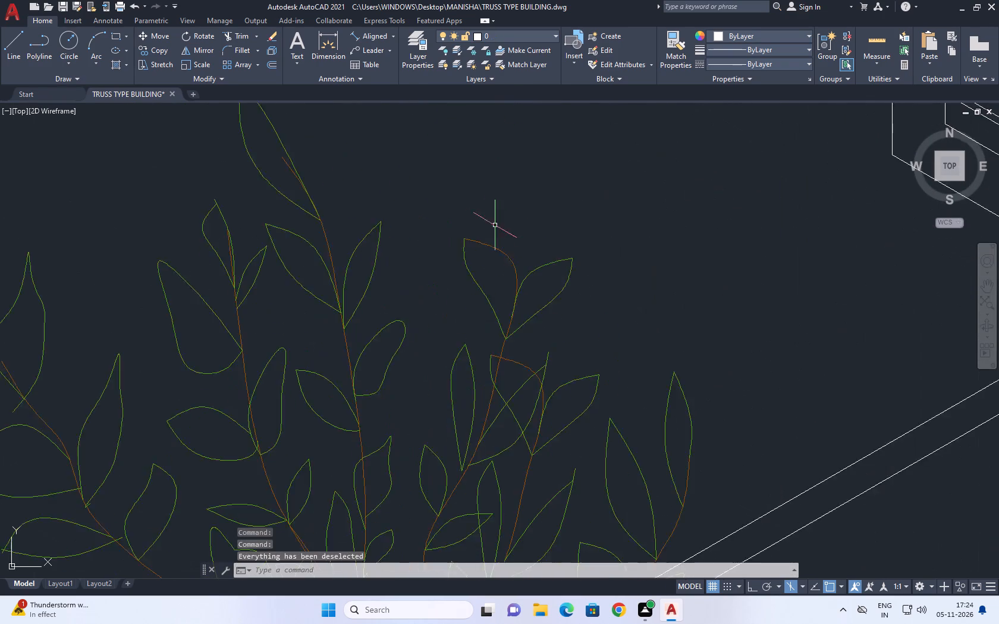
{"action": "scroll", "coordinate": [497, 227], "scroll_direction": "up", "scroll_amount": 2}
{"action": "left_click", "coordinate": [504, 250]}
{"action": "left_click_drag", "start_coordinate": [497, 266], "coordinate": [494, 274]}
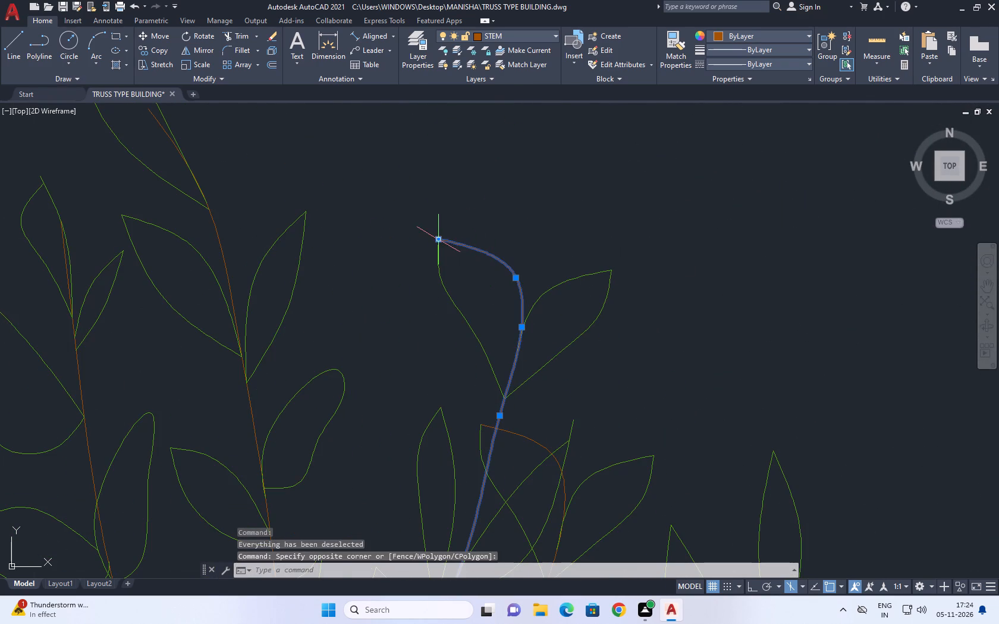
{"action": "left_click", "coordinate": [435, 240]}
{"action": "left_click_drag", "start_coordinate": [493, 270], "coordinate": [480, 264]}
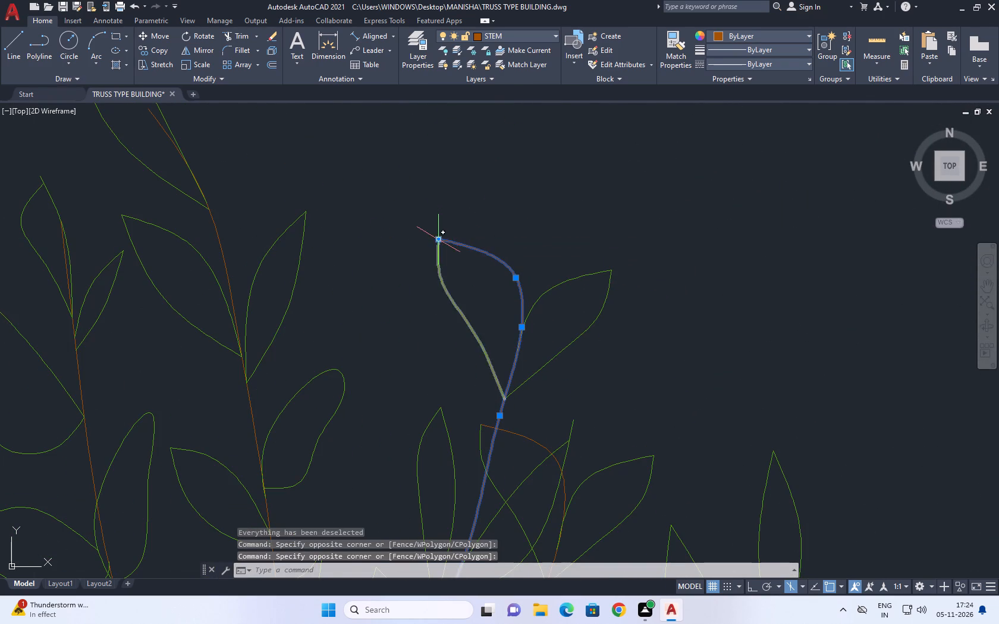
{"action": "left_click", "coordinate": [438, 237]}
{"action": "left_click", "coordinate": [524, 330]}
{"action": "middle_click_drag", "start_coordinate": [526, 254], "coordinate": [523, 309]}
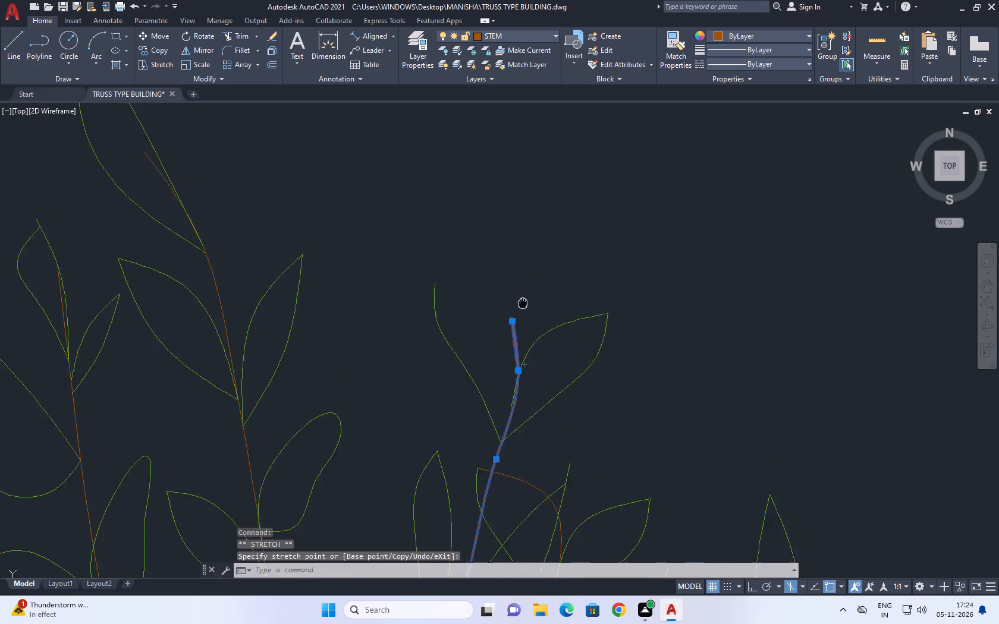
{"action": "middle_click_drag", "start_coordinate": [523, 309], "coordinate": [526, 332]}
{"action": "key", "text": "Escape"}
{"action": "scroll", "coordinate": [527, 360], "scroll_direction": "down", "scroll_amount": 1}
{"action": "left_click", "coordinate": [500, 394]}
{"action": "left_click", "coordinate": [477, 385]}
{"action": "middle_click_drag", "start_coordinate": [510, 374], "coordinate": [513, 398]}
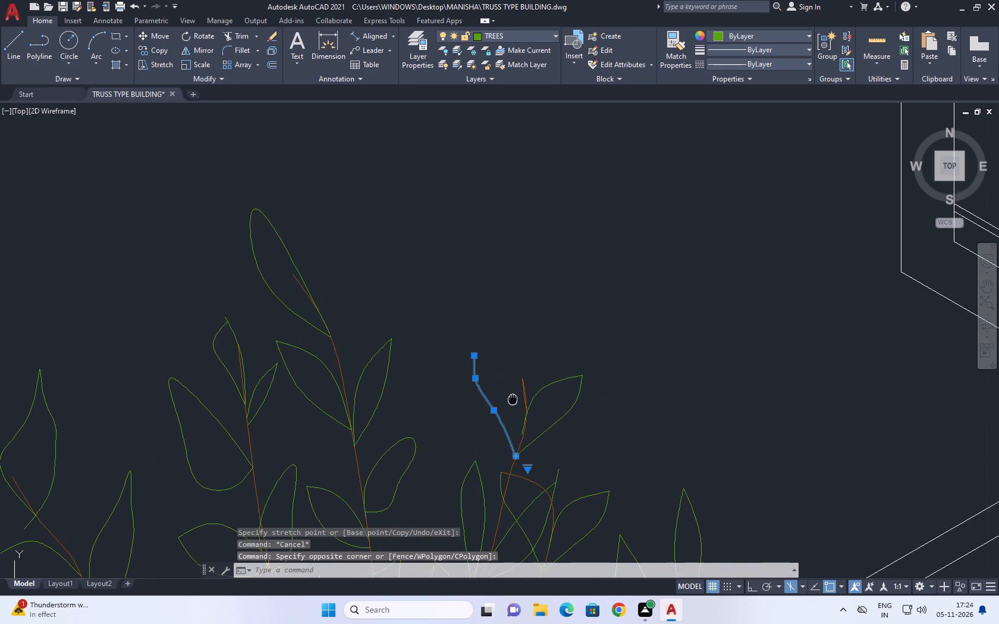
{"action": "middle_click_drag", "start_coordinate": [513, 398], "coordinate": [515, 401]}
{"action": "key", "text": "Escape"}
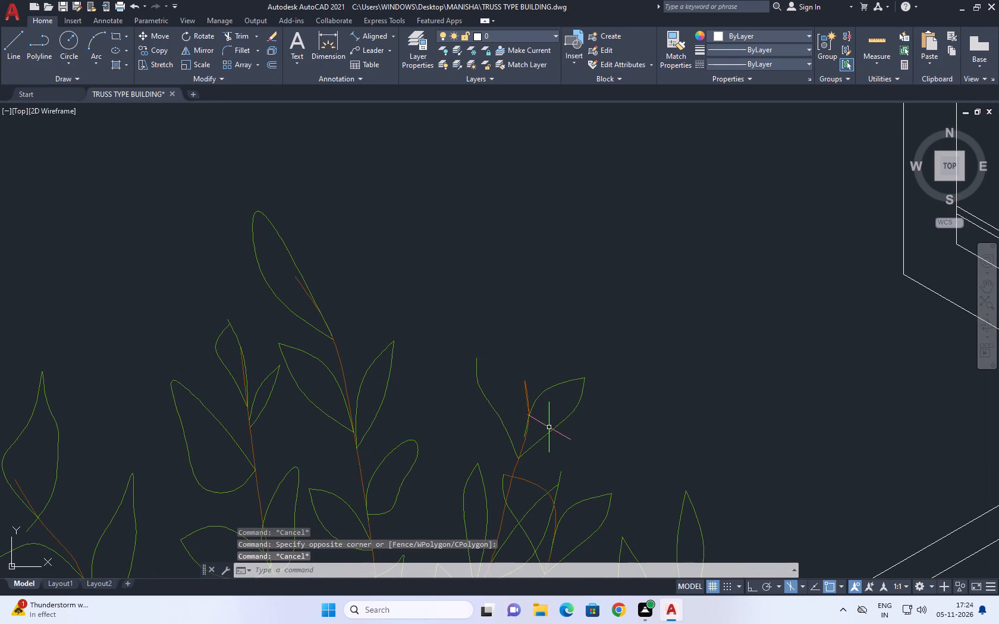
Copy the lower edge curve of the leaf right of the upper-right stem to the base of the open left leaf.
{"action": "left_click", "coordinate": [549, 427]}
{"action": "left_click", "coordinate": [538, 440]}
{"action": "key", "text": "c"}
{"action": "key", "text": "o"}
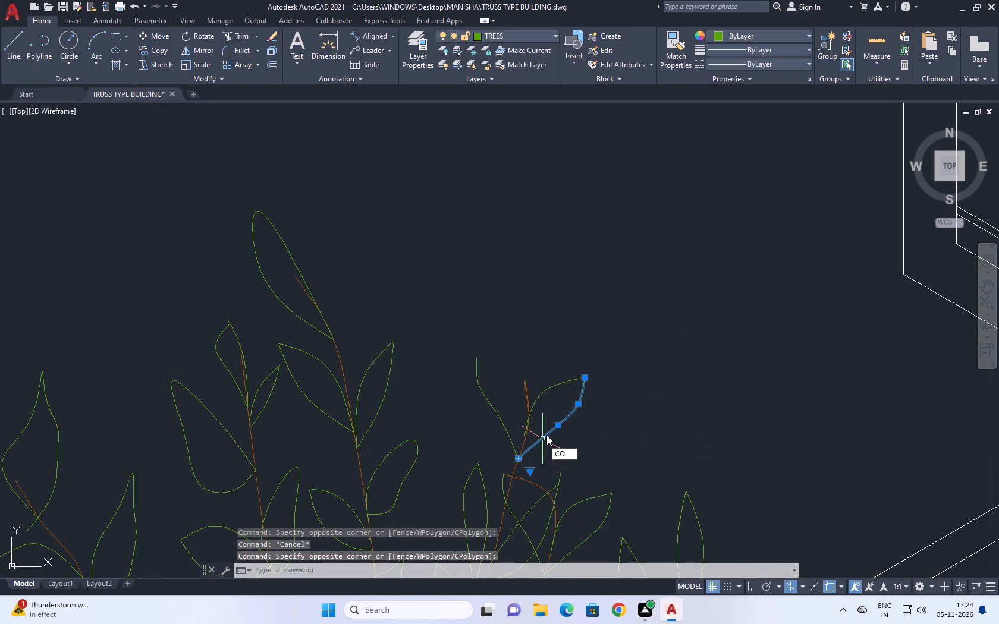
{"action": "key", "text": "space"}
{"action": "left_click_drag", "start_coordinate": [520, 455], "coordinate": [526, 453]}
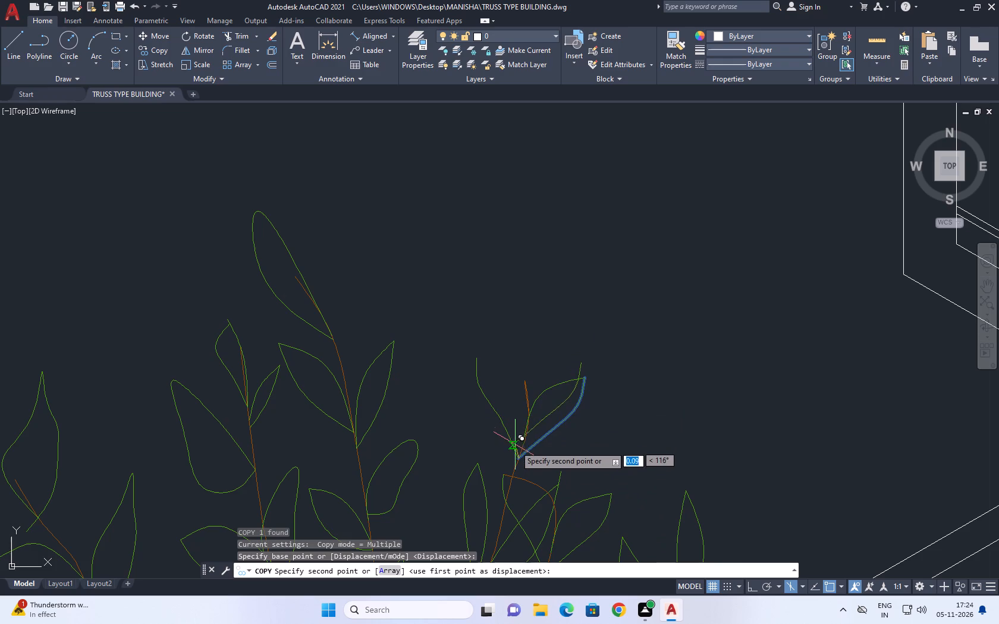
{"action": "left_click", "coordinate": [515, 450]}
{"action": "key", "text": "Escape"}
Stretch the copied curve's upper end to the open left leaf's tip and pull its two middle points inward to form the leaf's right edge.
{"action": "left_click", "coordinate": [564, 409]}
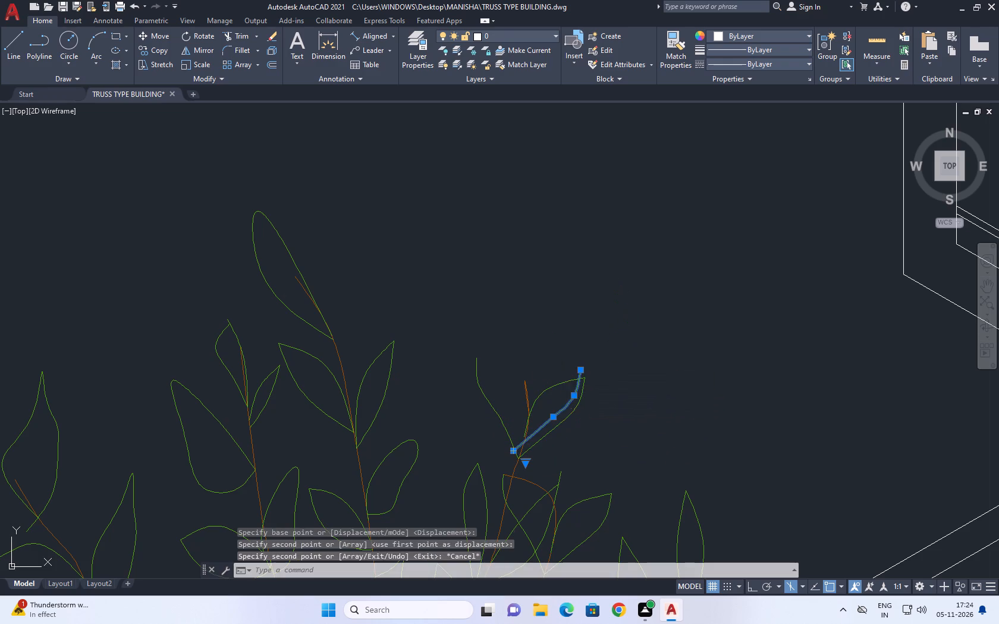
{"action": "left_click", "coordinate": [582, 370]}
{"action": "left_click", "coordinate": [477, 363]}
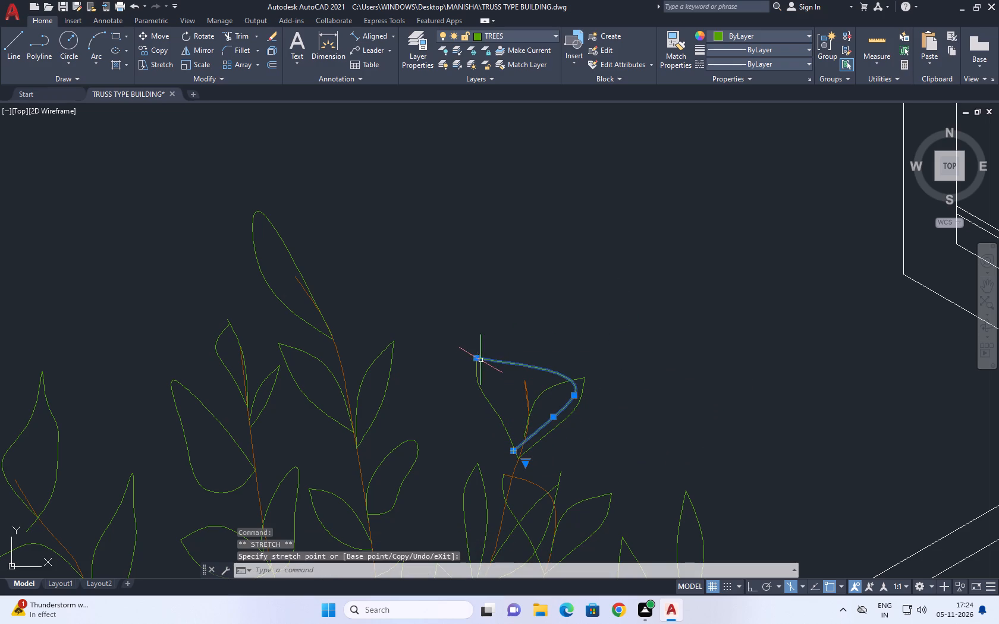
{"action": "left_click", "coordinate": [573, 395]}
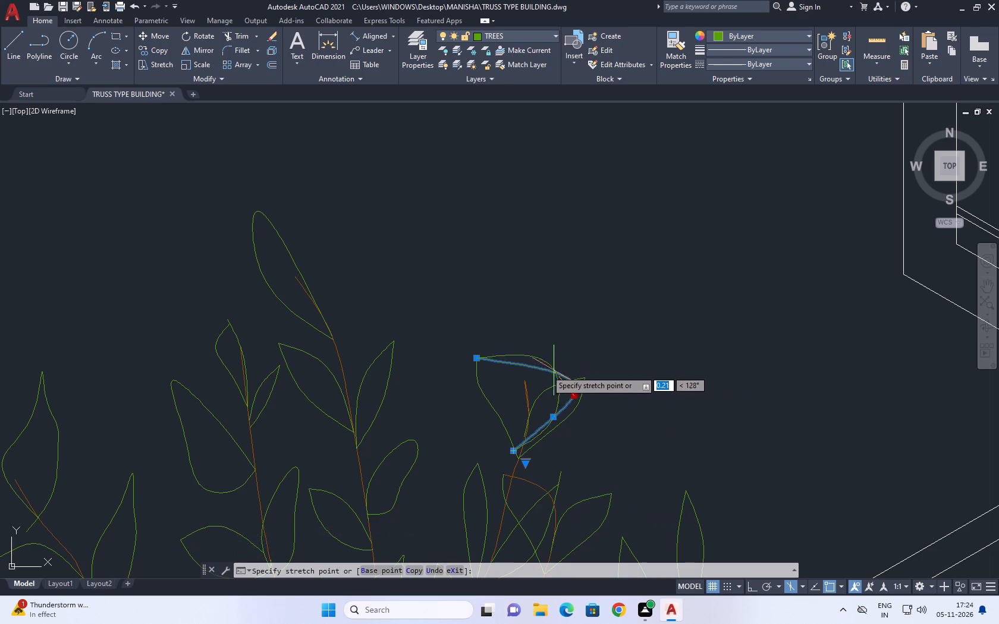
{"action": "scroll", "coordinate": [521, 393], "scroll_direction": "up", "scroll_amount": 2}
{"action": "middle_click_drag", "start_coordinate": [520, 393], "coordinate": [516, 385]}
{"action": "left_click_drag", "start_coordinate": [507, 363], "coordinate": [505, 359]}
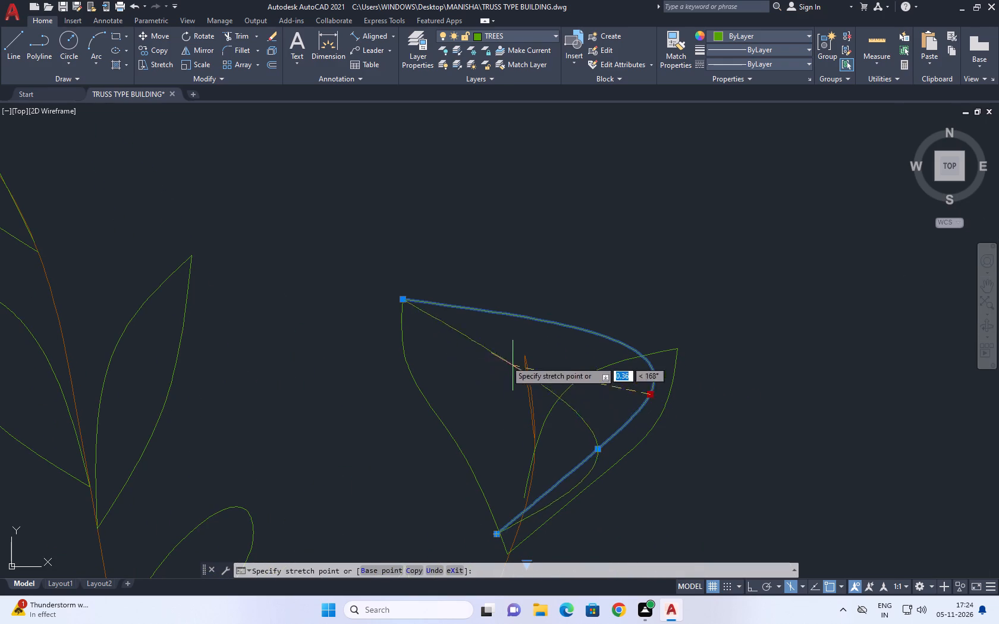
{"action": "left_click_drag", "start_coordinate": [505, 359], "coordinate": [504, 357]}
{"action": "left_click", "coordinate": [597, 448]}
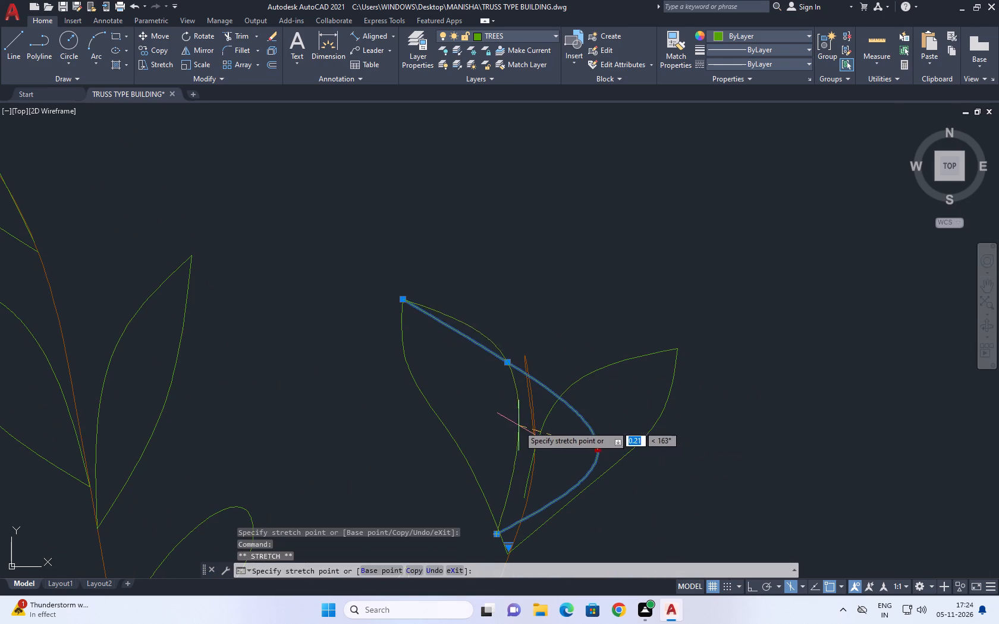
{"action": "left_click", "coordinate": [512, 427]}
Stretch the curve's lower end to the left leaf's base point on the stem and clear the selection.
{"action": "middle_click_drag", "start_coordinate": [479, 443], "coordinate": [401, 196]}
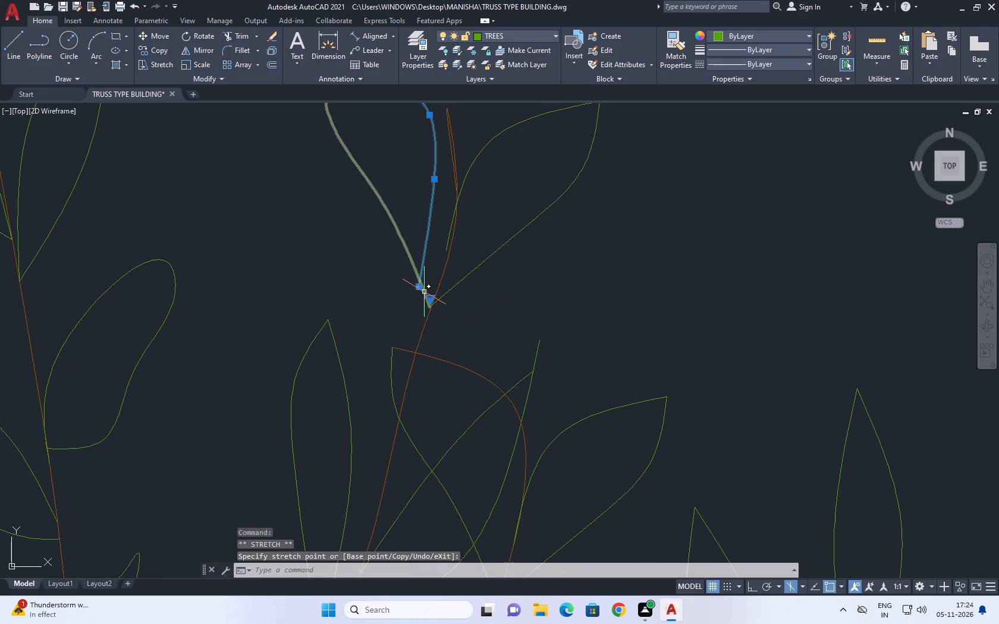
{"action": "left_click", "coordinate": [419, 287]}
{"action": "left_click", "coordinate": [433, 304]}
{"action": "scroll", "coordinate": [461, 309], "scroll_direction": "down", "scroll_amount": 3}
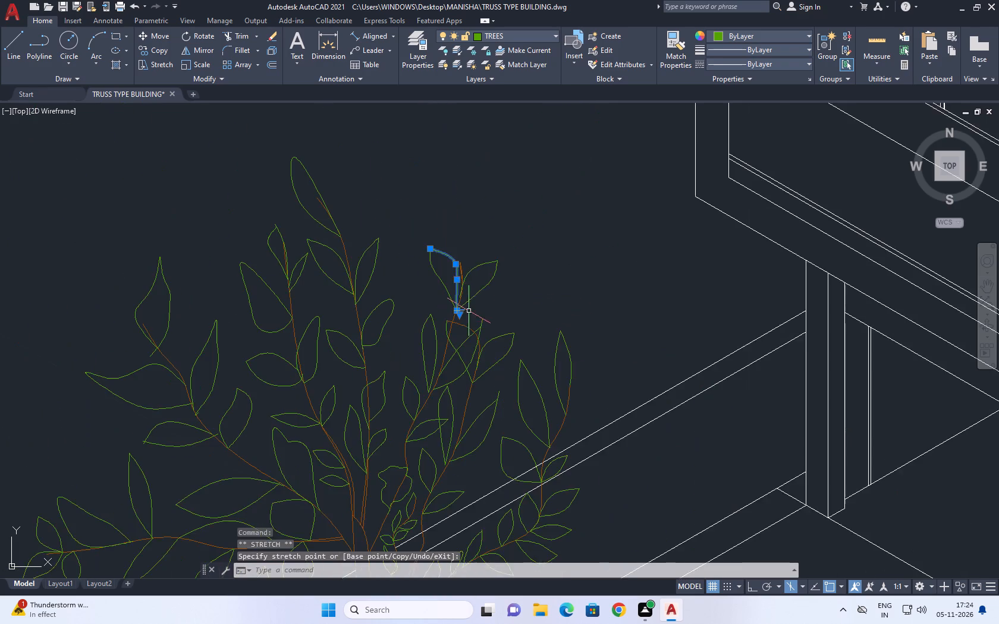
{"action": "middle_click_drag", "start_coordinate": [469, 260], "coordinate": [474, 307]}
{"action": "middle_click_drag", "start_coordinate": [425, 389], "coordinate": [440, 270]}
{"action": "scroll", "coordinate": [477, 362], "scroll_direction": "down", "scroll_amount": 2}
{"action": "middle_click_drag", "start_coordinate": [465, 396], "coordinate": [376, 280]}
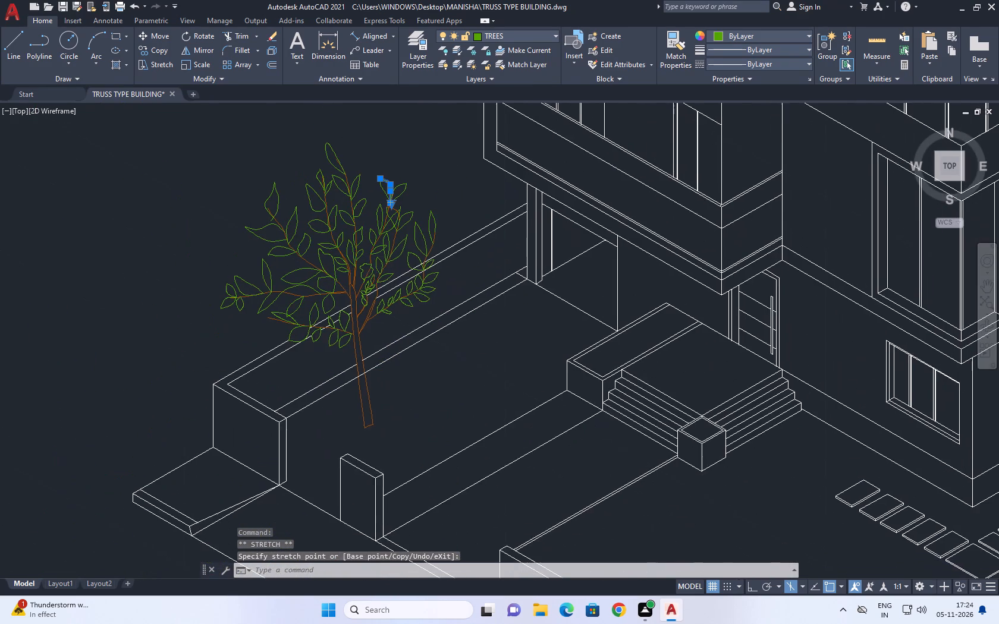
{"action": "right_click", "coordinate": [311, 203]}
{"action": "left_click", "coordinate": [374, 423]}
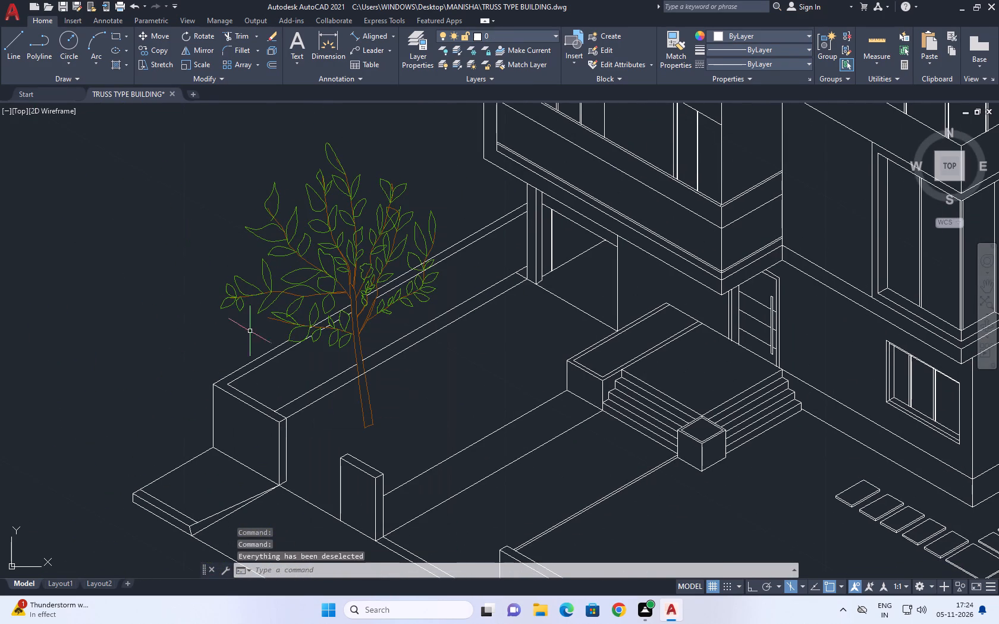
Select the tree's leaves, stems and trunk, including the lower-left branch with its leaves, and convert them to a block named TREES.
{"action": "middle_click_drag", "start_coordinate": [387, 330], "coordinate": [366, 362]}
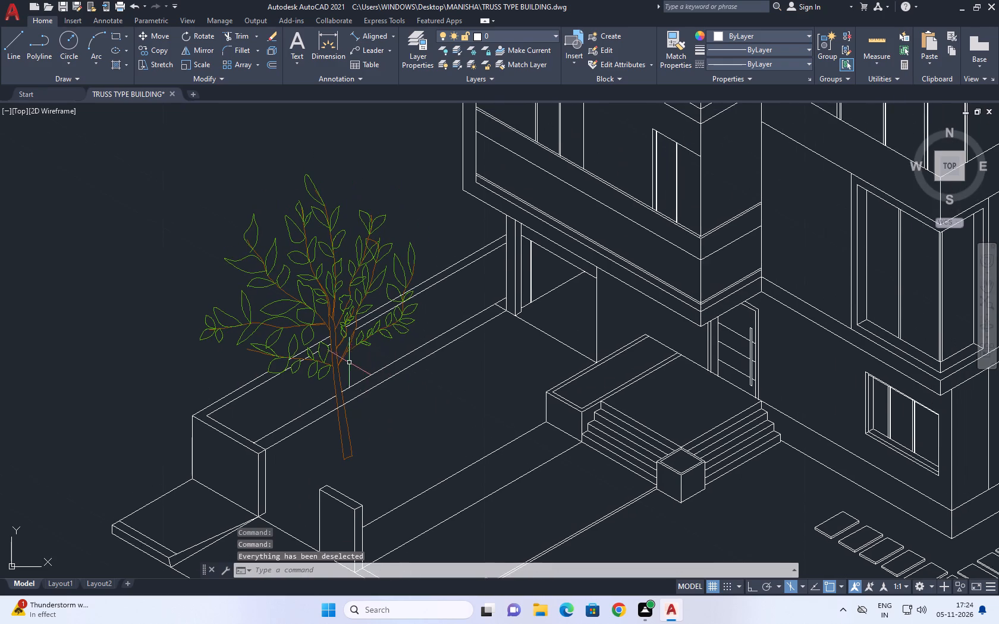
{"action": "scroll", "coordinate": [384, 378], "scroll_direction": "down", "scroll_amount": 2}
{"action": "middle_click_drag", "start_coordinate": [493, 363], "coordinate": [444, 338]}
{"action": "middle_click_drag", "start_coordinate": [305, 314], "coordinate": [313, 303]}
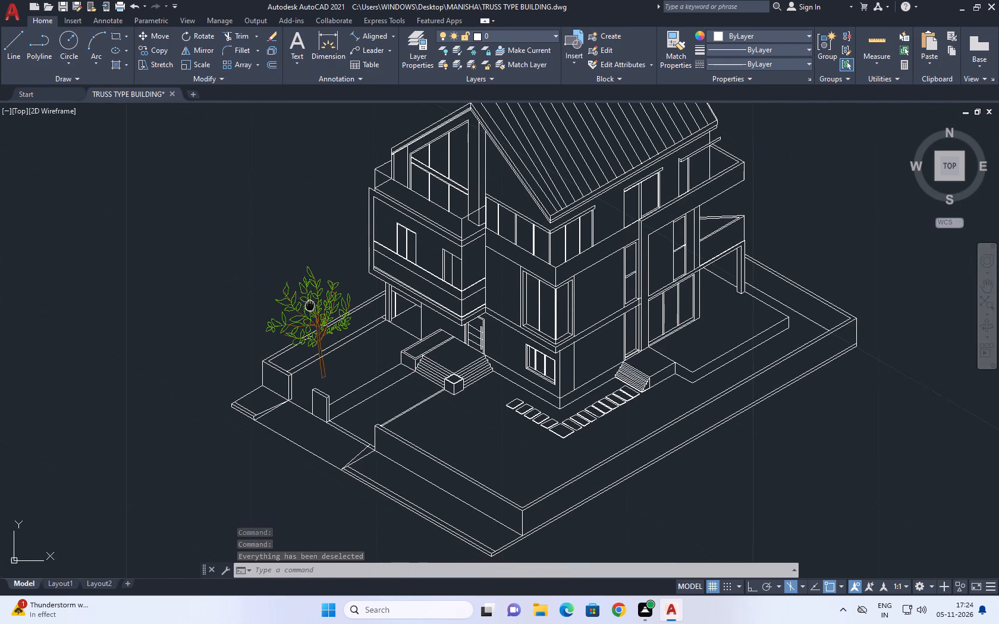
{"action": "middle_click_drag", "start_coordinate": [313, 303], "coordinate": [329, 280]}
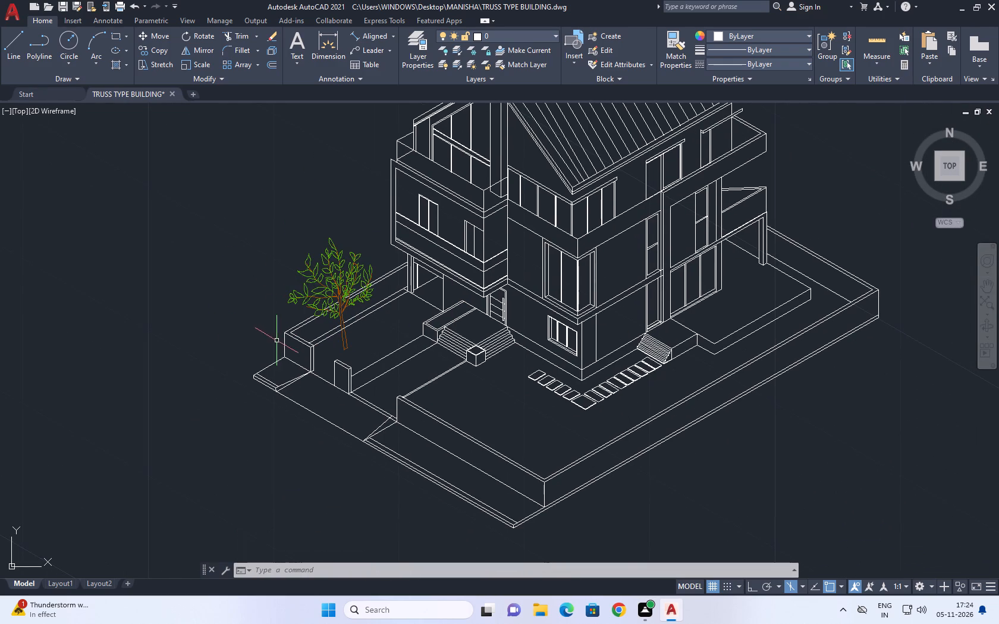
{"action": "scroll", "coordinate": [288, 346], "scroll_direction": "up", "scroll_amount": 1}
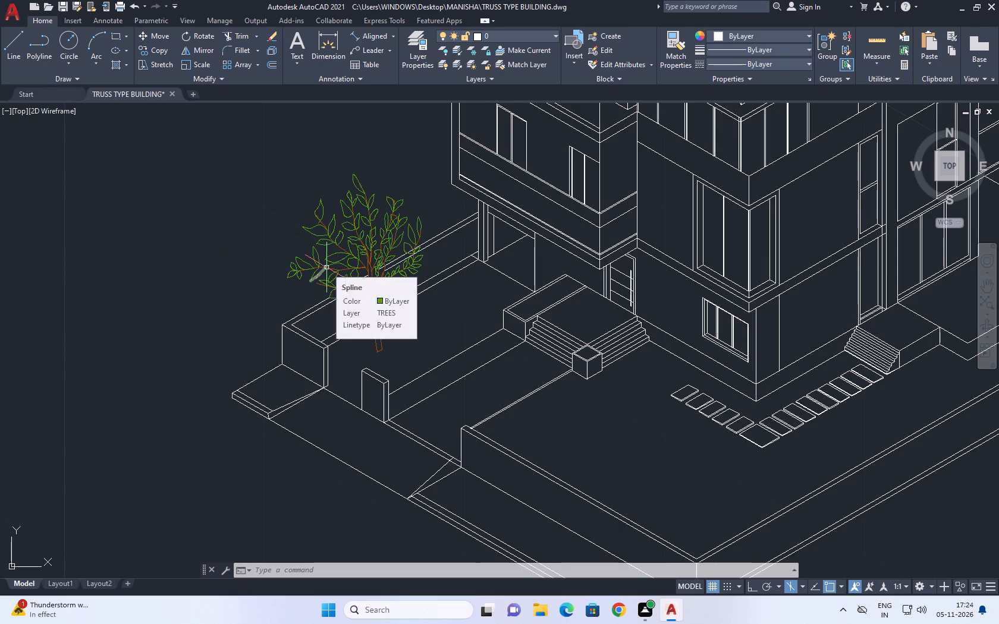
{"action": "middle_click_drag", "start_coordinate": [331, 241], "coordinate": [332, 248]}
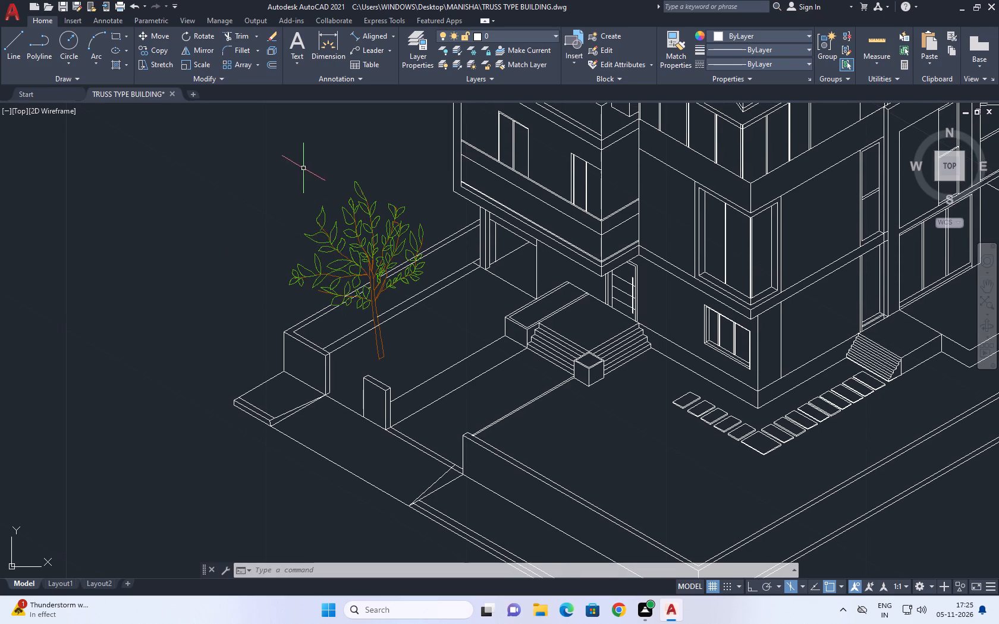
{"action": "left_click_drag", "start_coordinate": [279, 171], "coordinate": [340, 202]}
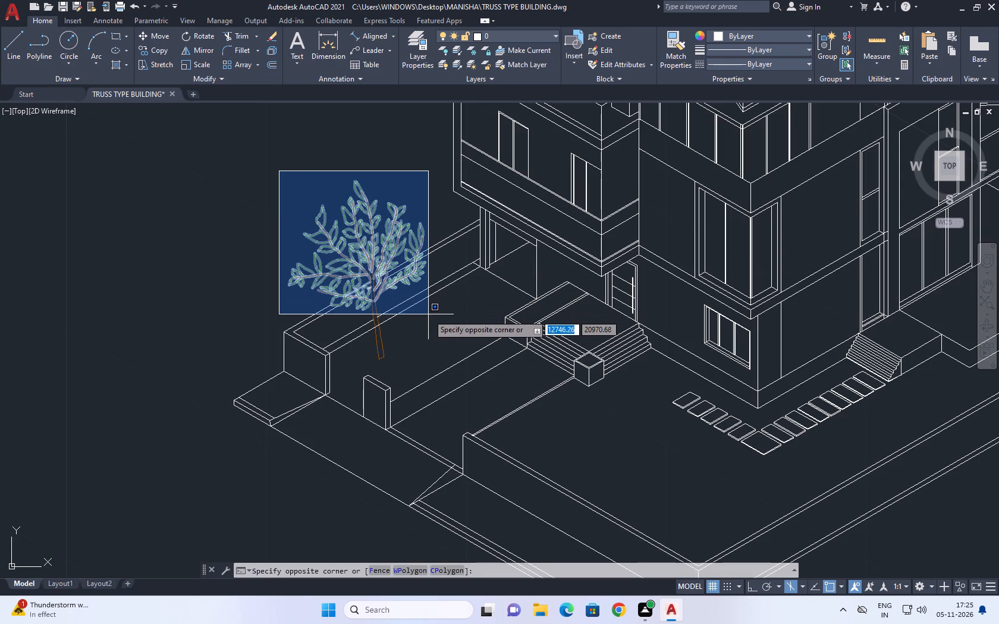
{"action": "left_click", "coordinate": [426, 294]}
{"action": "scroll", "coordinate": [360, 300], "scroll_direction": "up", "scroll_amount": 2}
{"action": "left_click", "coordinate": [424, 309]}
{"action": "left_click", "coordinate": [369, 304]}
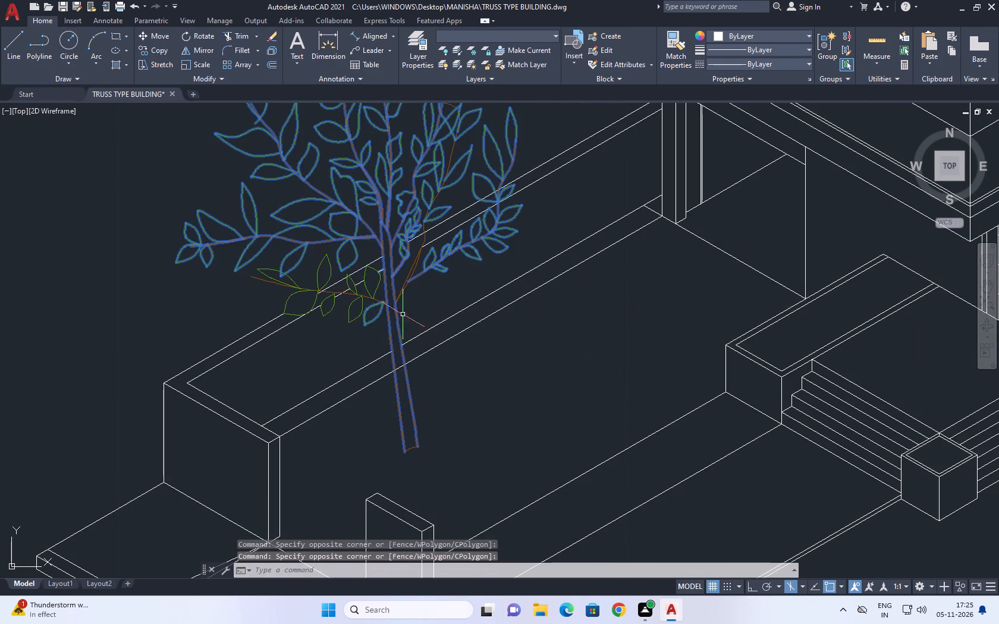
{"action": "scroll", "coordinate": [390, 292], "scroll_direction": "up", "scroll_amount": 2}
{"action": "left_click_drag", "start_coordinate": [472, 314], "coordinate": [463, 291]}
{"action": "left_click", "coordinate": [426, 230]}
{"action": "middle_click_drag", "start_coordinate": [164, 210], "coordinate": [230, 241]}
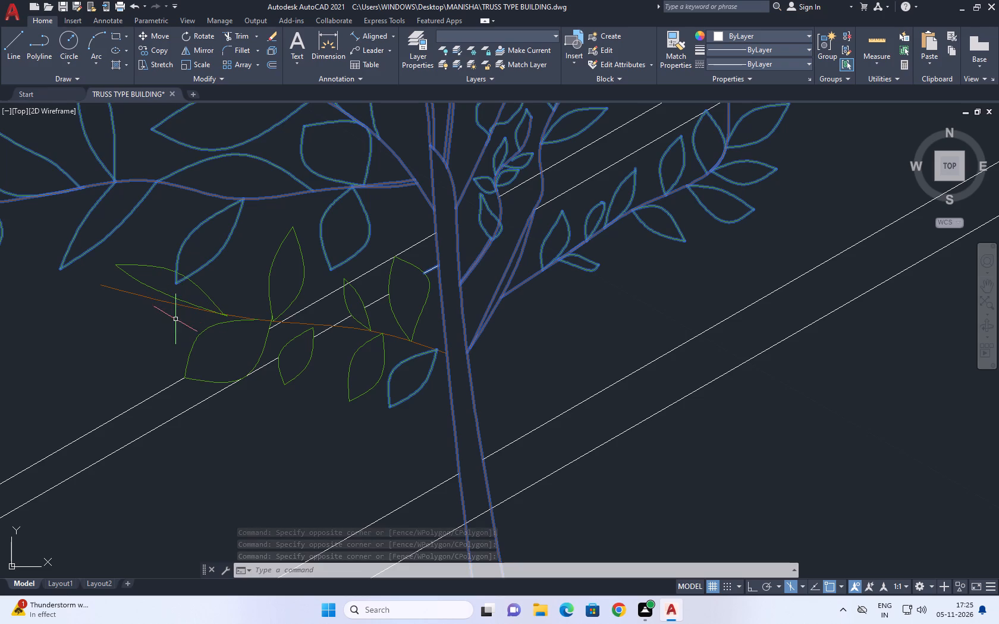
{"action": "middle_click_drag", "start_coordinate": [83, 271], "coordinate": [291, 294]}
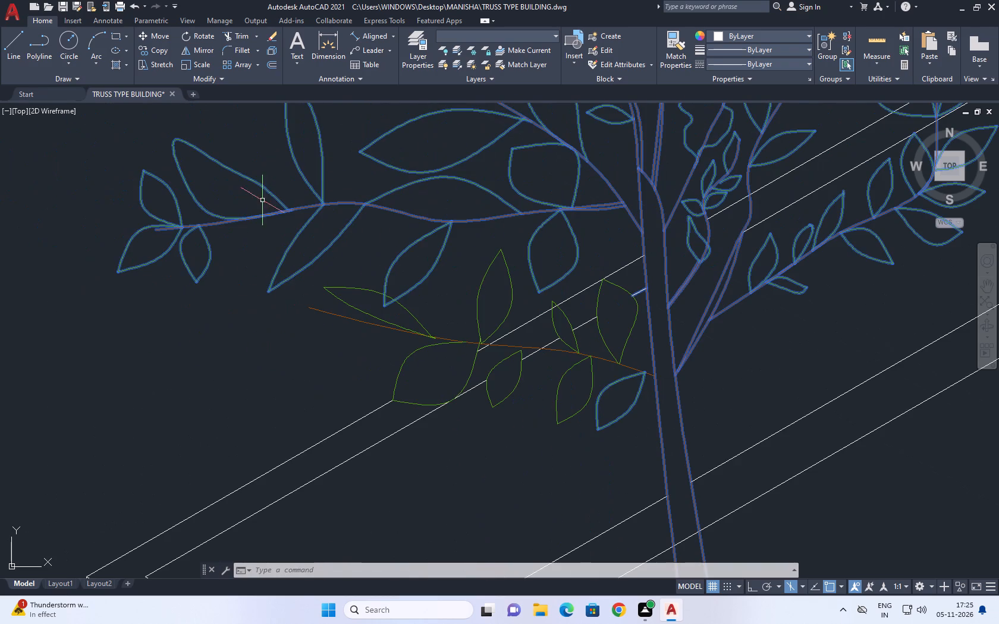
{"action": "left_click", "coordinate": [263, 159]}
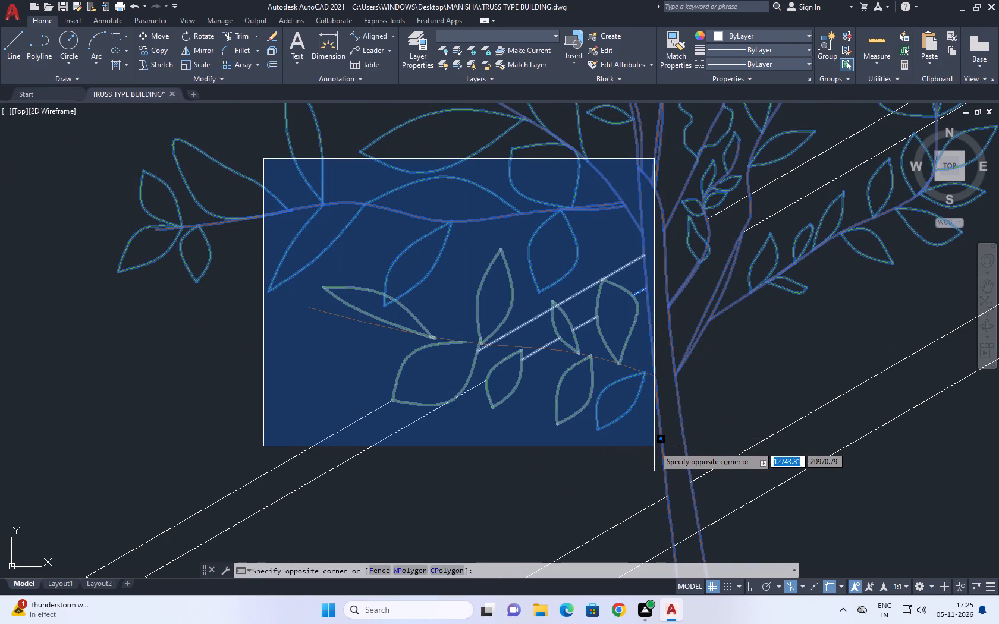
{"action": "left_click", "coordinate": [534, 413]}
{"action": "scroll", "coordinate": [574, 344], "scroll_direction": "up", "scroll_amount": 2}
{"action": "left_click_drag", "start_coordinate": [683, 355], "coordinate": [673, 360]}
{"action": "left_click", "coordinate": [601, 438]}
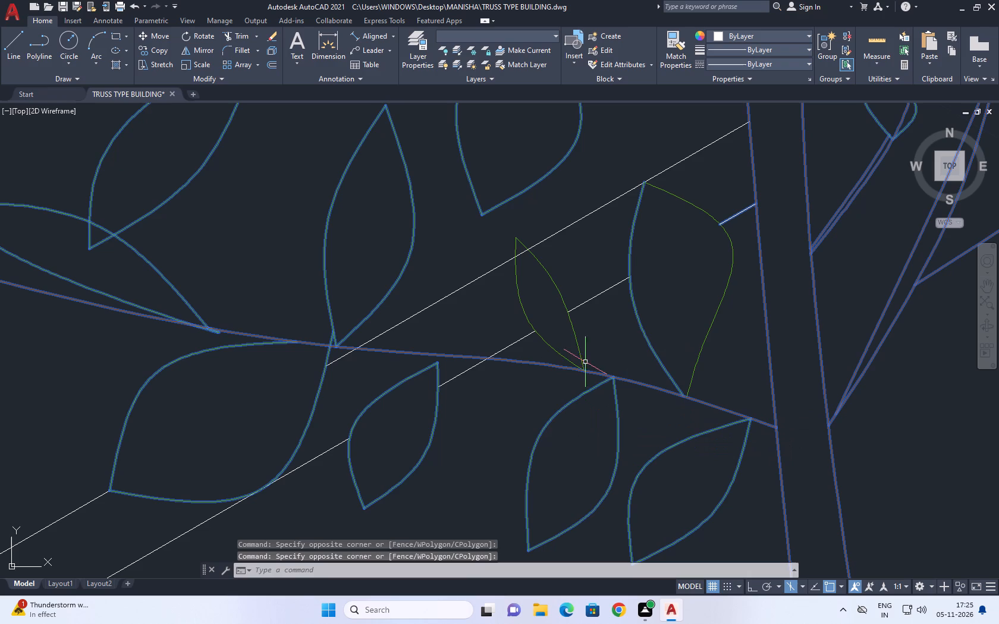
{"action": "left_click", "coordinate": [589, 352]}
{"action": "left_click", "coordinate": [565, 352]}
{"action": "left_click", "coordinate": [716, 374]}
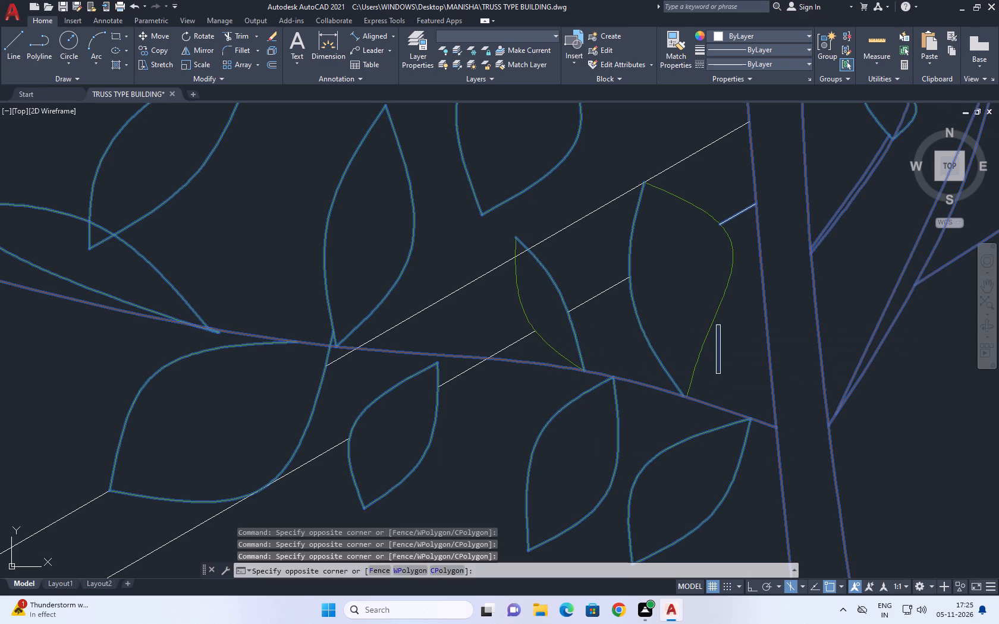
{"action": "left_click", "coordinate": [720, 325]}
{"action": "left_click", "coordinate": [721, 350]}
{"action": "left_click", "coordinate": [703, 319]}
{"action": "left_click_drag", "start_coordinate": [531, 283], "coordinate": [524, 286]}
{"action": "left_click", "coordinate": [502, 293]}
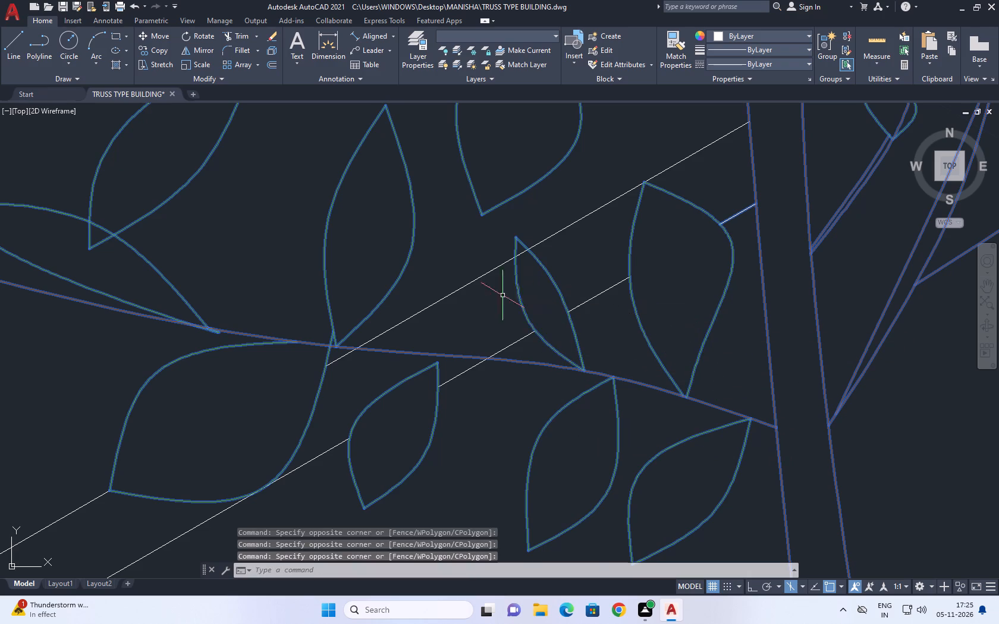
{"action": "scroll", "coordinate": [513, 304], "scroll_direction": "down", "scroll_amount": 5}
{"action": "middle_click_drag", "start_coordinate": [574, 281], "coordinate": [398, 305]}
{"action": "scroll", "coordinate": [413, 226], "scroll_direction": "down", "scroll_amount": 1}
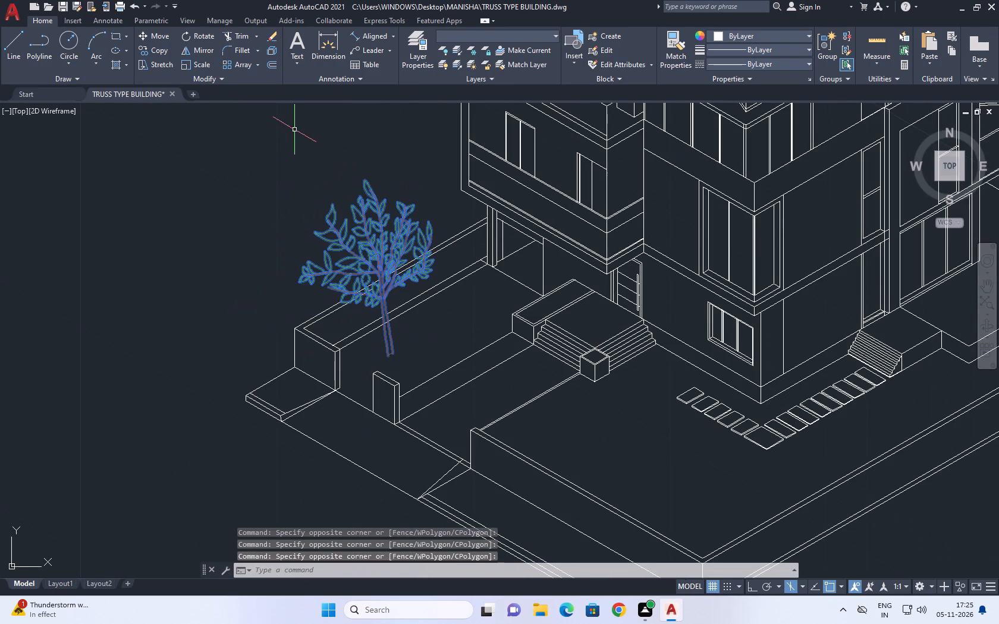
{"action": "type", "text": "B"}
{"action": "key", "text": "space"}
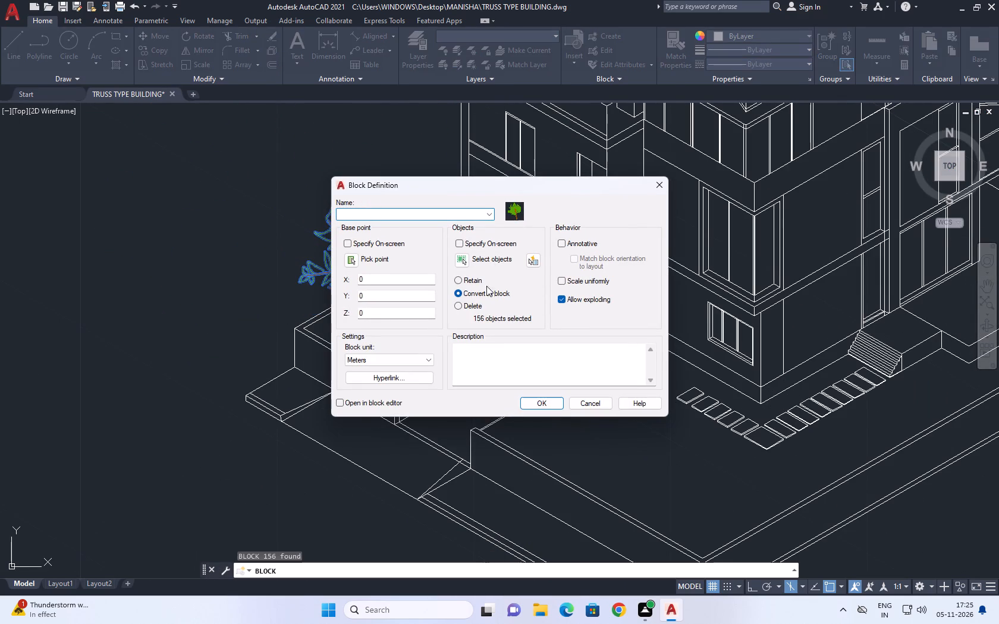
{"action": "scroll", "coordinate": [520, 303], "scroll_direction": "down", "scroll_amount": 1}
{"action": "key", "text": "t"}
{"action": "key", "text": "r"}
{"action": "key", "text": "e"}
{"action": "key", "text": "e"}
{"action": "key", "text": "s"}
{"action": "left_click", "coordinate": [546, 399]}
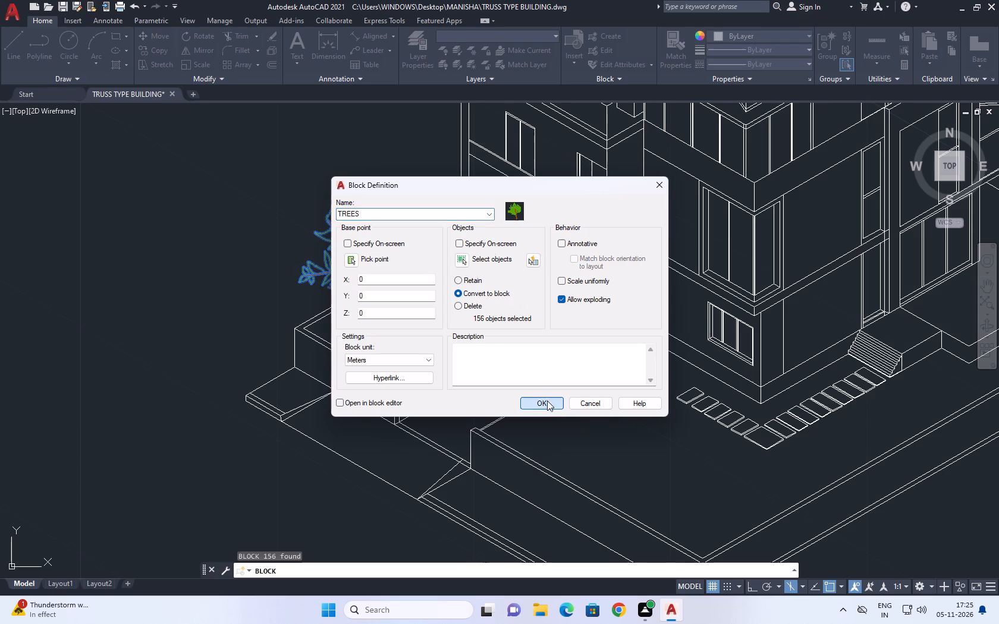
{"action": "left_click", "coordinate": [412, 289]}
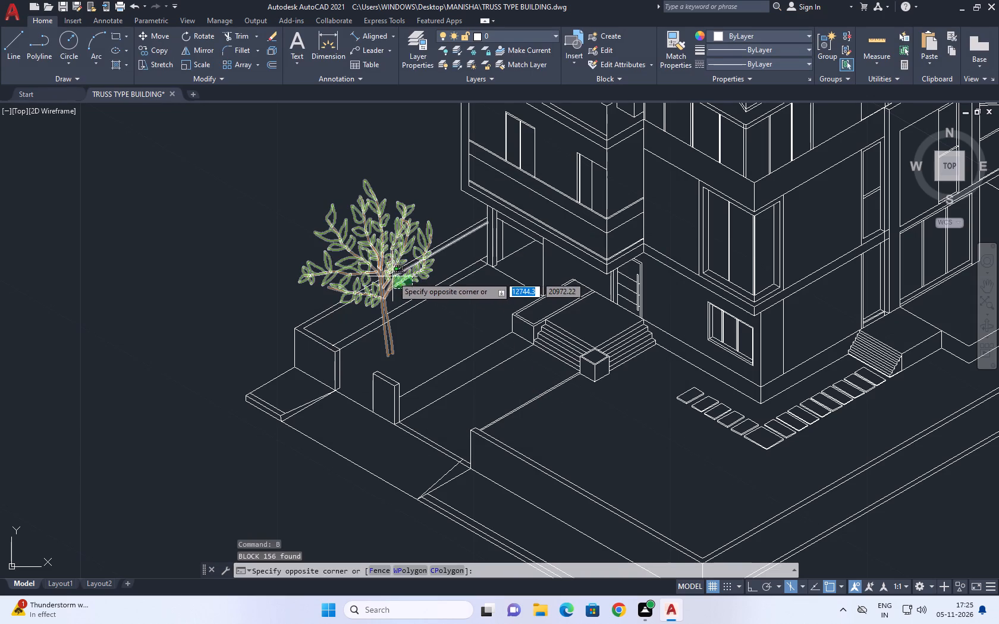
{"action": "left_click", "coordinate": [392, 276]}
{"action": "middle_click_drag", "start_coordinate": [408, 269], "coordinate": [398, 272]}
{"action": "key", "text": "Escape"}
Copy the tree block about 16 units away to the inside of the boundary wall's front corner, near the stepping stones.
{"action": "left_click", "coordinate": [401, 280]}
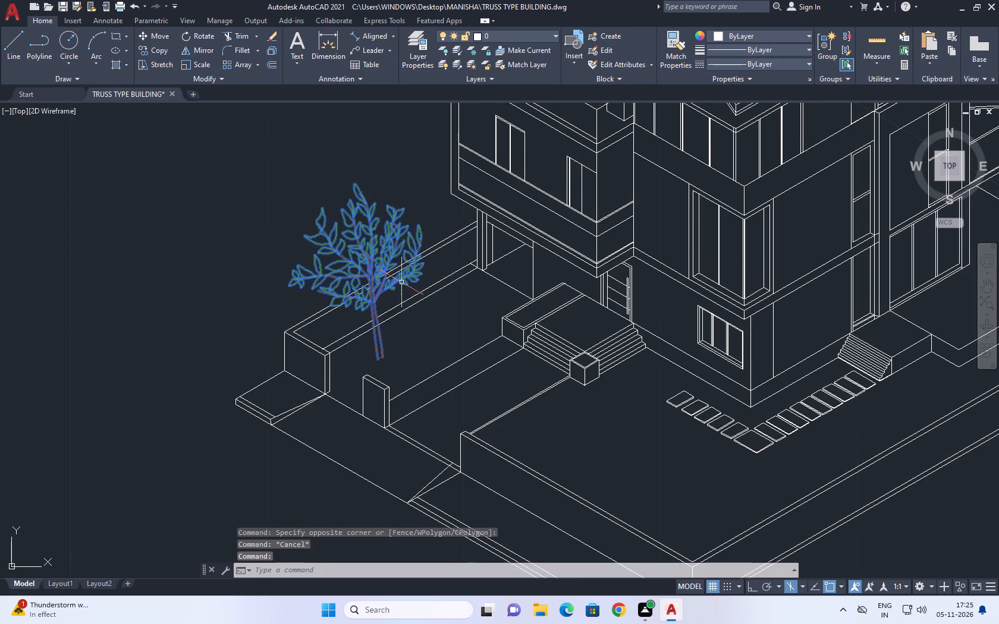
{"action": "key", "text": "c"}
{"action": "key", "text": "o"}
{"action": "key", "text": "space"}
{"action": "left_click_drag", "start_coordinate": [357, 341], "coordinate": [368, 342]}
{"action": "scroll", "coordinate": [448, 315], "scroll_direction": "down", "scroll_amount": 3}
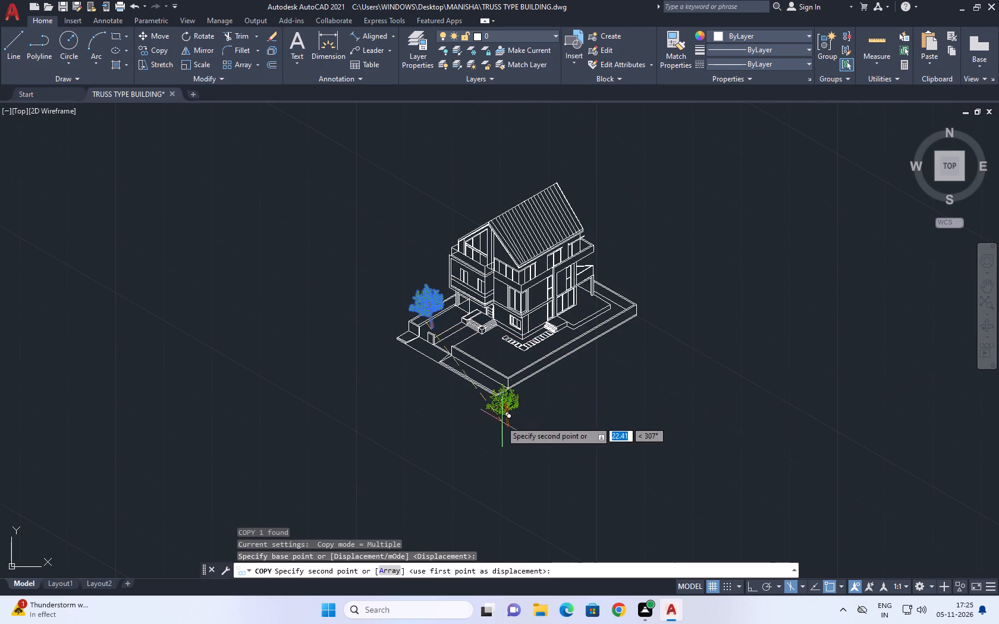
{"action": "scroll", "coordinate": [491, 383], "scroll_direction": "up", "scroll_amount": 3}
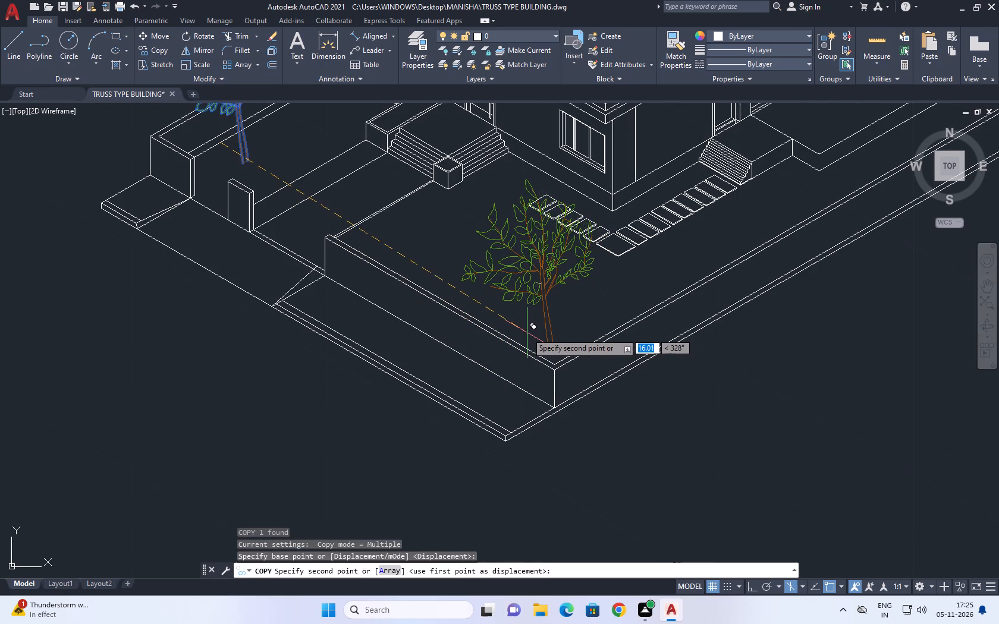
{"action": "left_click", "coordinate": [526, 333]}
{"action": "middle_click_drag", "start_coordinate": [589, 259], "coordinate": [504, 336]}
{"action": "scroll", "coordinate": [464, 348], "scroll_direction": "down", "scroll_amount": 2}
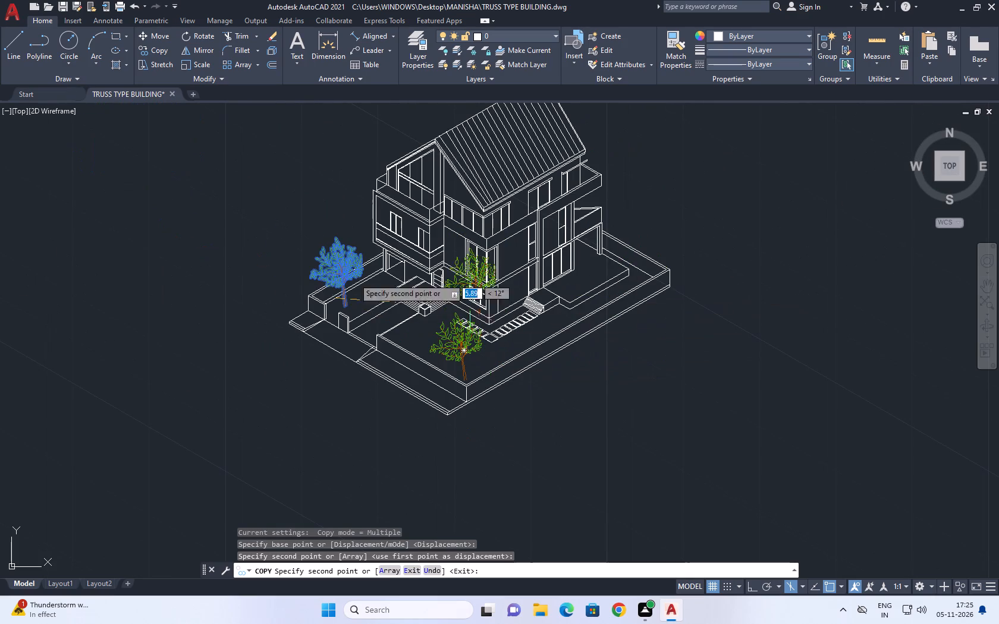
{"action": "key", "text": "Escape"}
Examine the copied tree block around its trunk and the lower-left branch's leaves.
{"action": "scroll", "coordinate": [446, 361], "scroll_direction": "up", "scroll_amount": 2}
{"action": "scroll", "coordinate": [484, 396], "scroll_direction": "up", "scroll_amount": 3}
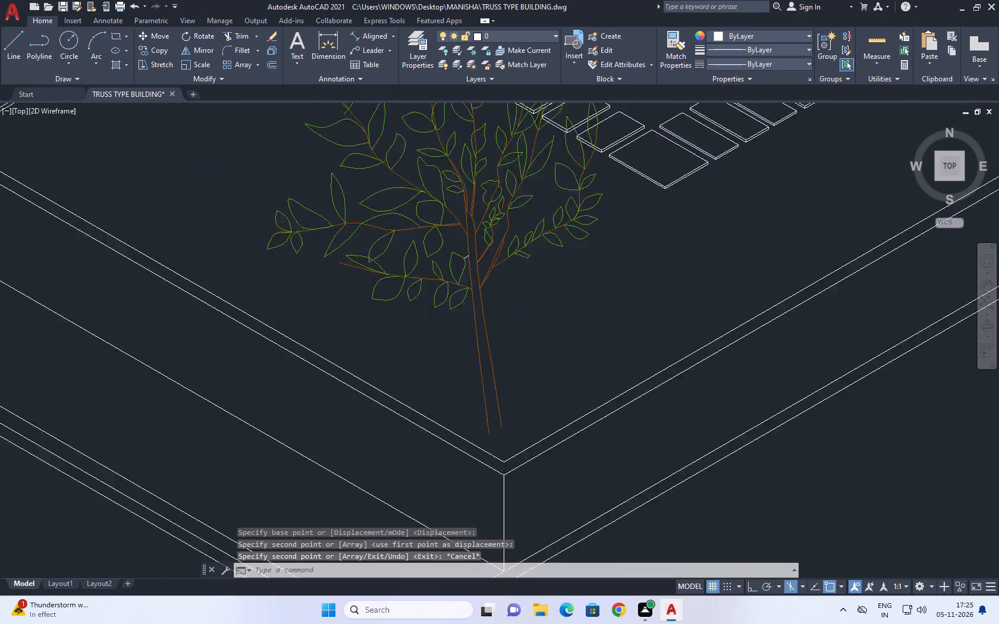
{"action": "scroll", "coordinate": [356, 247], "scroll_direction": "down", "scroll_amount": 2}
{"action": "scroll", "coordinate": [406, 238], "scroll_direction": "up", "scroll_amount": 5}
{"action": "left_click", "coordinate": [454, 248]}
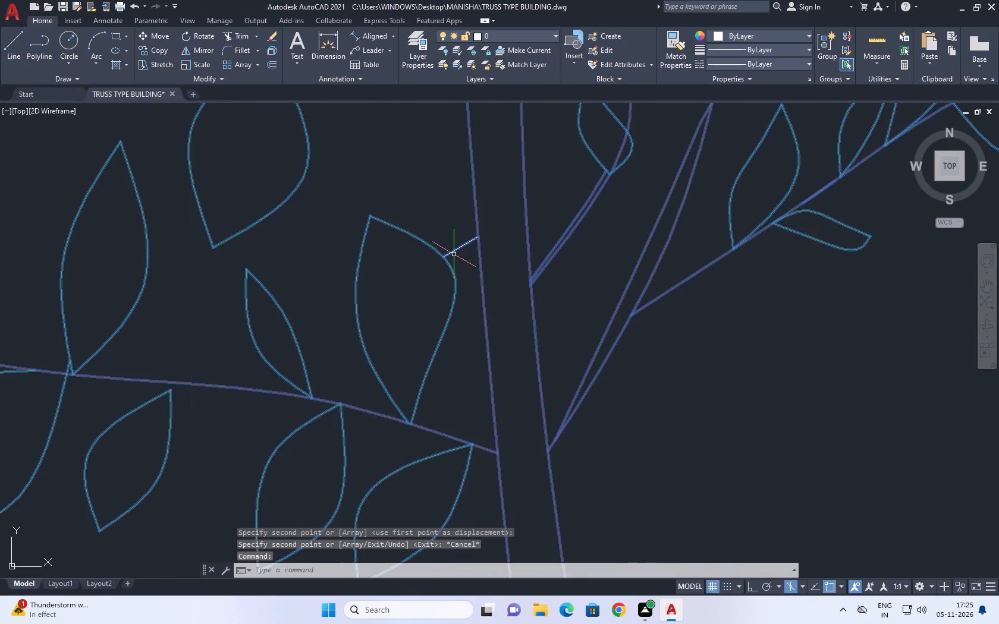
{"action": "scroll", "coordinate": [469, 261], "scroll_direction": "down", "scroll_amount": 3}
{"action": "key", "text": "Escape"}
{"action": "scroll", "coordinate": [474, 264], "scroll_direction": "up", "scroll_amount": 1}
{"action": "scroll", "coordinate": [479, 272], "scroll_direction": "down", "scroll_amount": 7}
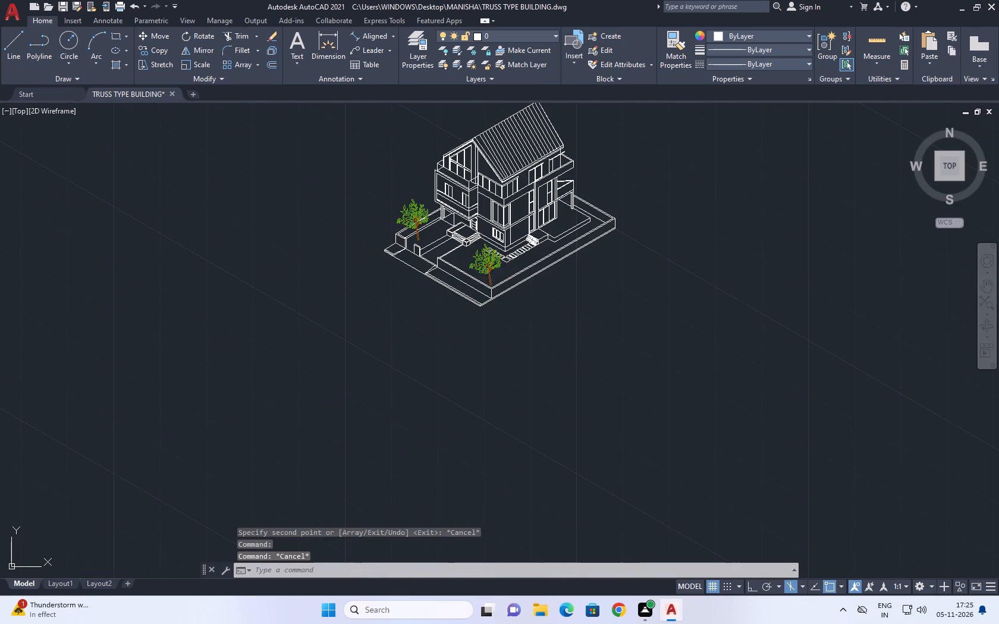
Delete the short stray black line between the trunk and the lower-left leaf in the TREES block definition and save the block.
{"action": "double_click", "coordinate": [488, 264]}
{"action": "left_click", "coordinate": [501, 376]}
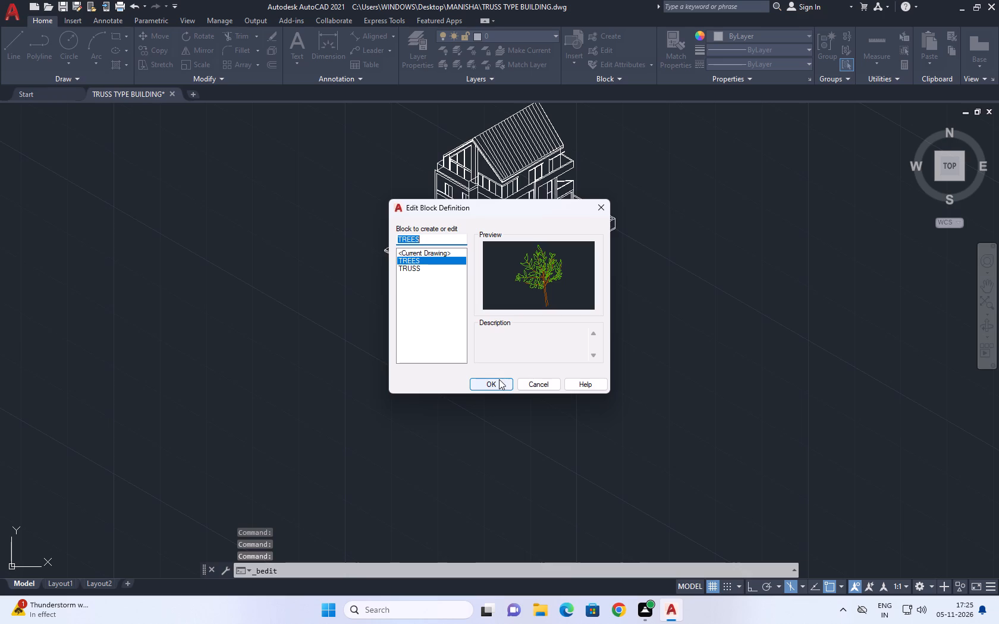
{"action": "left_click", "coordinate": [499, 380]}
{"action": "scroll", "coordinate": [508, 357], "scroll_direction": "up", "scroll_amount": 4}
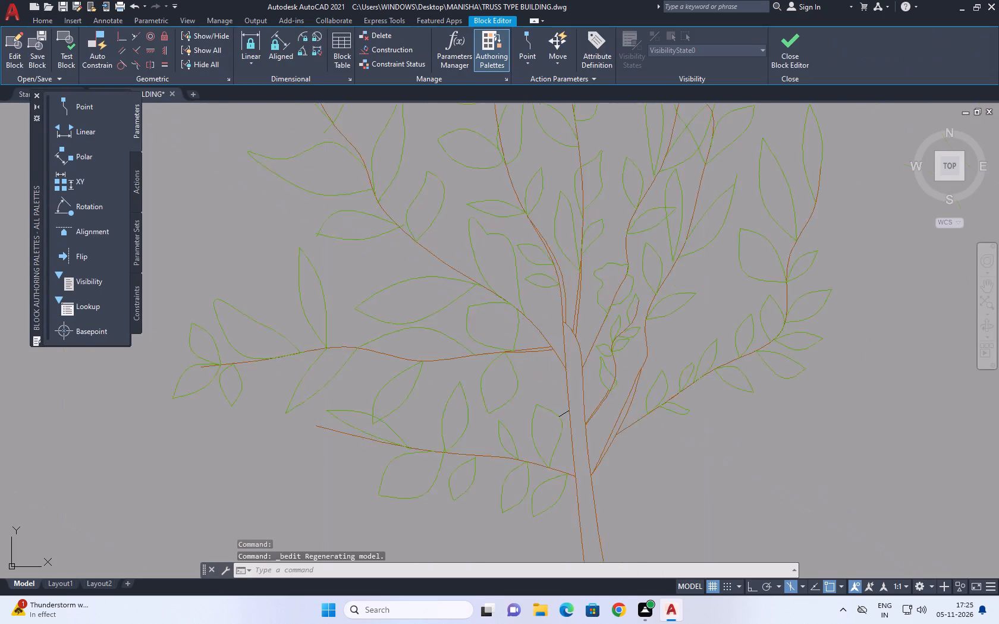
{"action": "scroll", "coordinate": [469, 338], "scroll_direction": "up", "scroll_amount": 4}
{"action": "scroll", "coordinate": [546, 330], "scroll_direction": "down", "scroll_amount": 6}
{"action": "scroll", "coordinate": [558, 326], "scroll_direction": "up", "scroll_amount": 2}
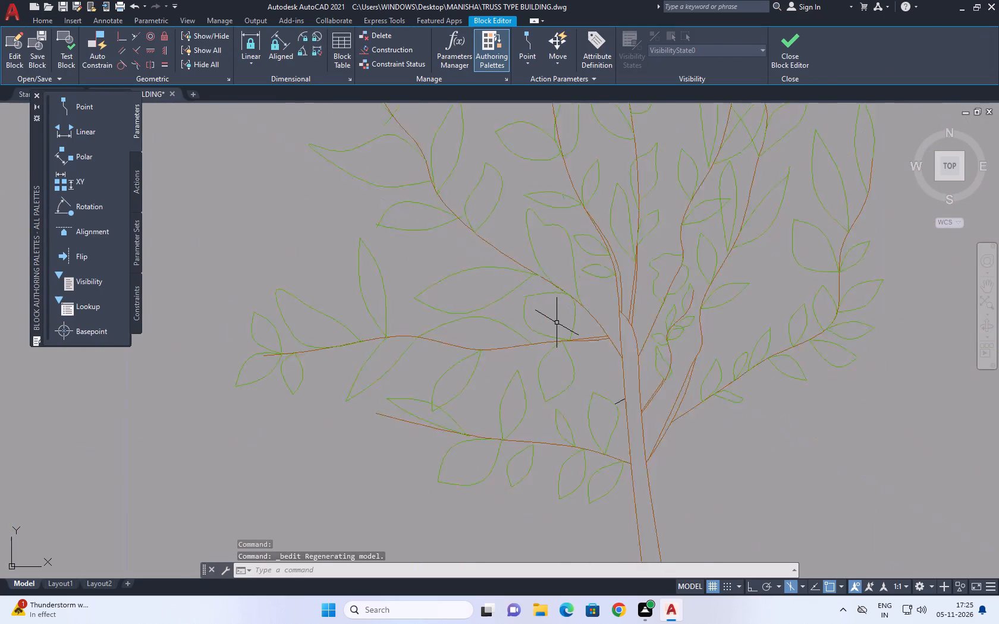
{"action": "scroll", "coordinate": [555, 321], "scroll_direction": "up", "scroll_amount": 2}
{"action": "scroll", "coordinate": [555, 320], "scroll_direction": "down", "scroll_amount": 2}
{"action": "scroll", "coordinate": [605, 408], "scroll_direction": "up", "scroll_amount": 3}
{"action": "scroll", "coordinate": [657, 401], "scroll_direction": "up", "scroll_amount": 2}
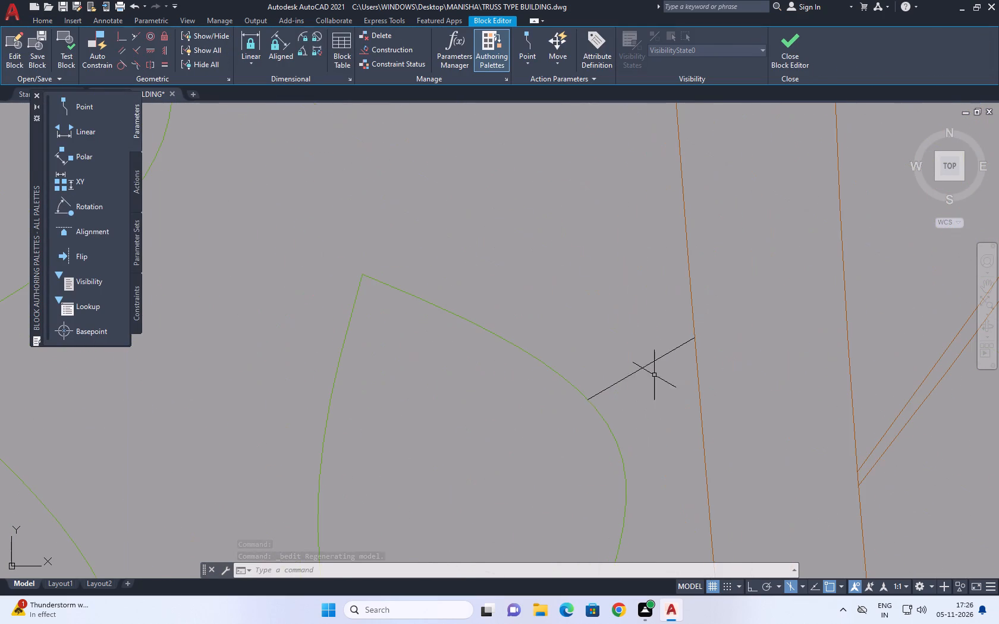
{"action": "left_click_drag", "start_coordinate": [653, 379], "coordinate": [642, 369]}
{"action": "left_click_drag", "start_coordinate": [621, 330], "coordinate": [607, 321]}
{"action": "key", "text": "Delete"}
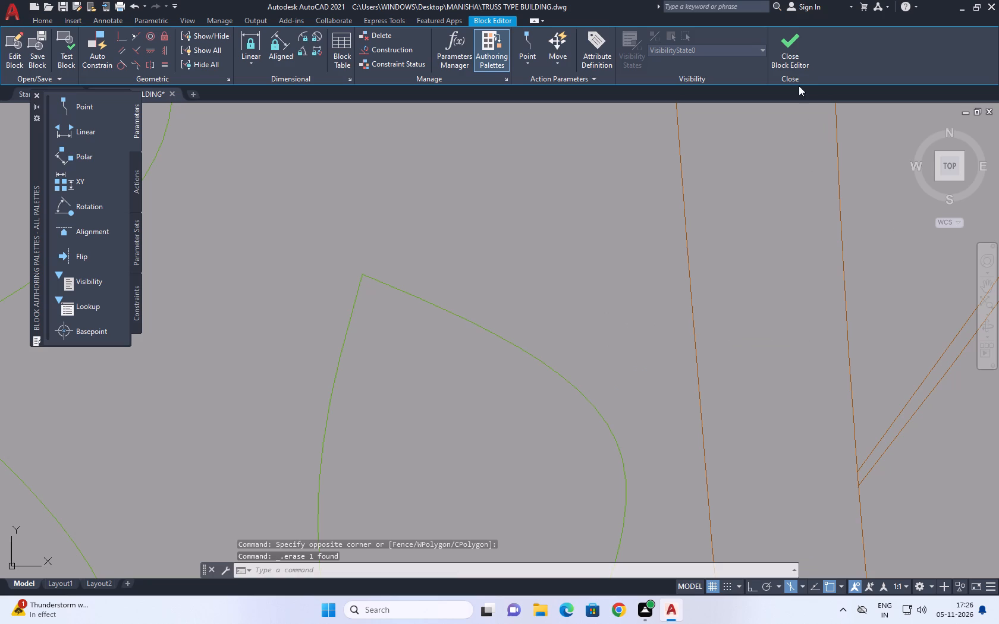
{"action": "left_click", "coordinate": [795, 47]}
{"action": "left_click", "coordinate": [530, 273]}
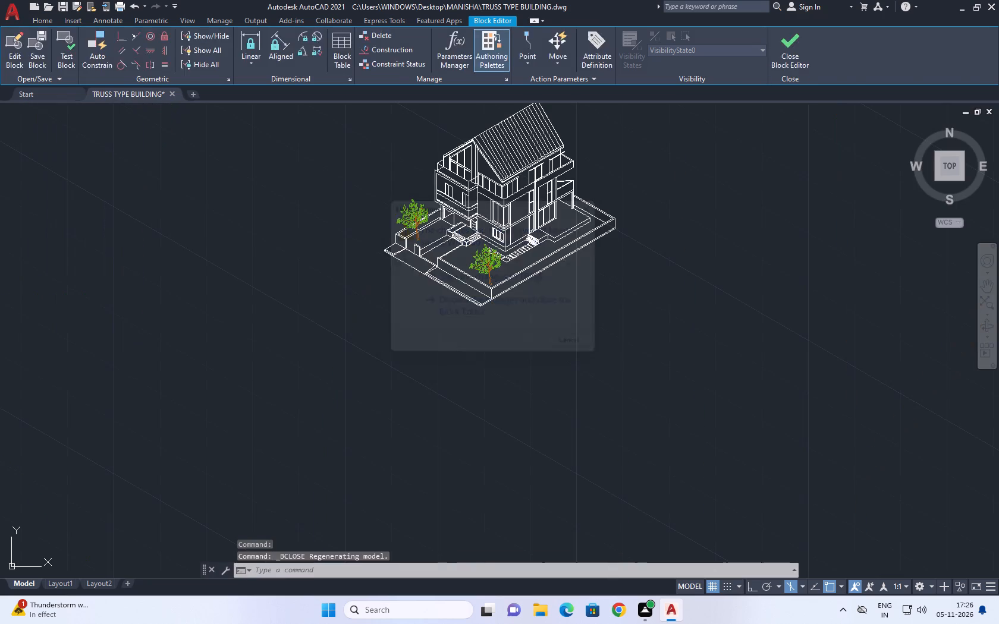
Copy the small arc closing the trunk base of the tree near the gate to the trunk base of the front-corner tree.
{"action": "scroll", "coordinate": [491, 294], "scroll_direction": "up", "scroll_amount": 3}
{"action": "middle_click_drag", "start_coordinate": [491, 285], "coordinate": [495, 346]}
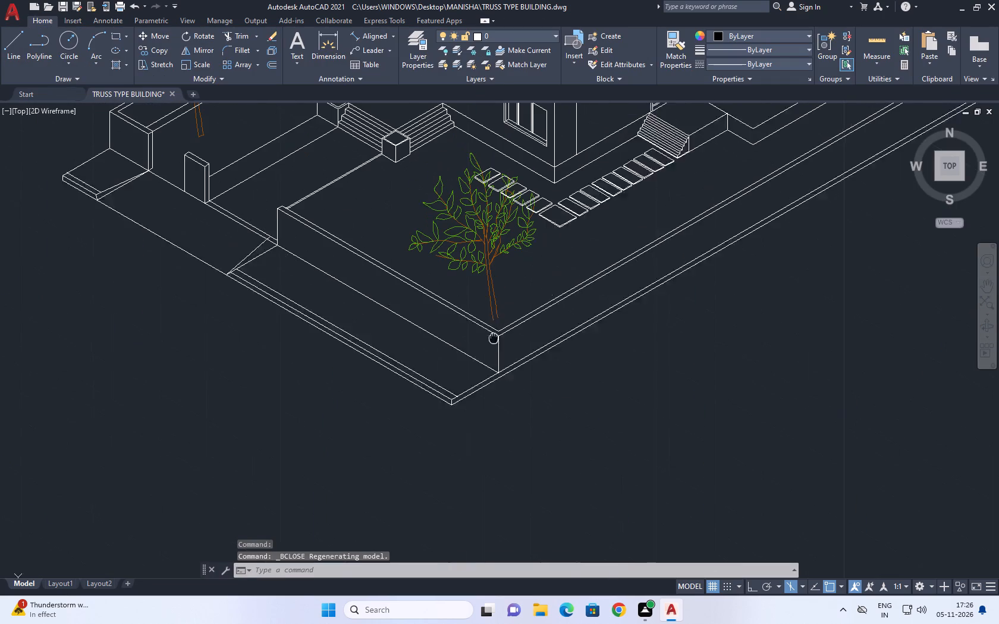
{"action": "middle_click_drag", "start_coordinate": [495, 346], "coordinate": [495, 348]}
{"action": "scroll", "coordinate": [201, 143], "scroll_direction": "up", "scroll_amount": 3}
{"action": "left_click", "coordinate": [205, 173]}
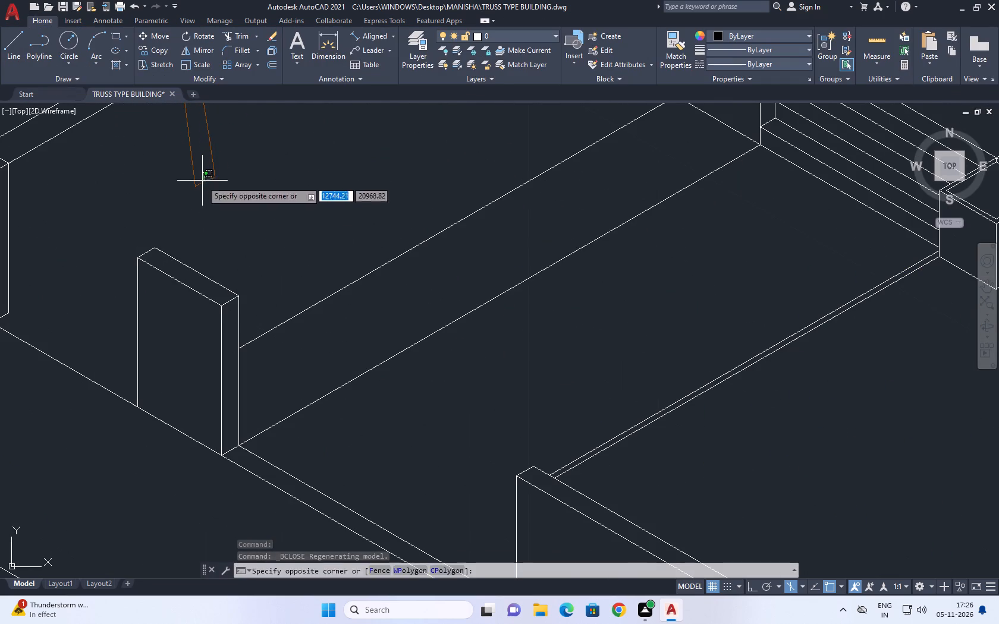
{"action": "left_click_drag", "start_coordinate": [199, 192], "coordinate": [203, 207]}
{"action": "key", "text": "c"}
{"action": "key", "text": "o"}
{"action": "key", "text": "space"}
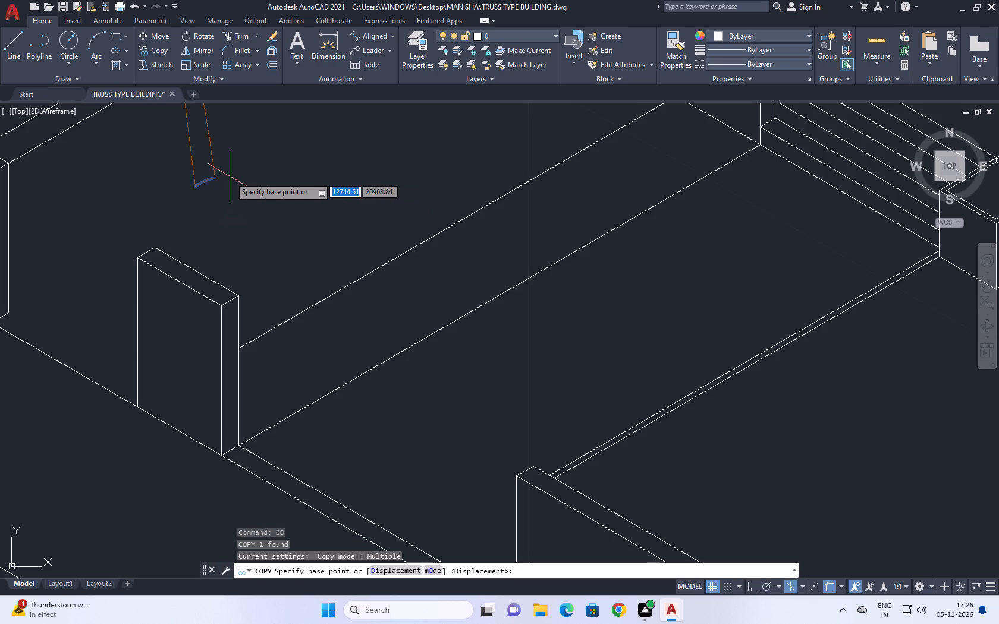
{"action": "left_click", "coordinate": [216, 176]}
{"action": "scroll", "coordinate": [299, 213], "scroll_direction": "down", "scroll_amount": 2}
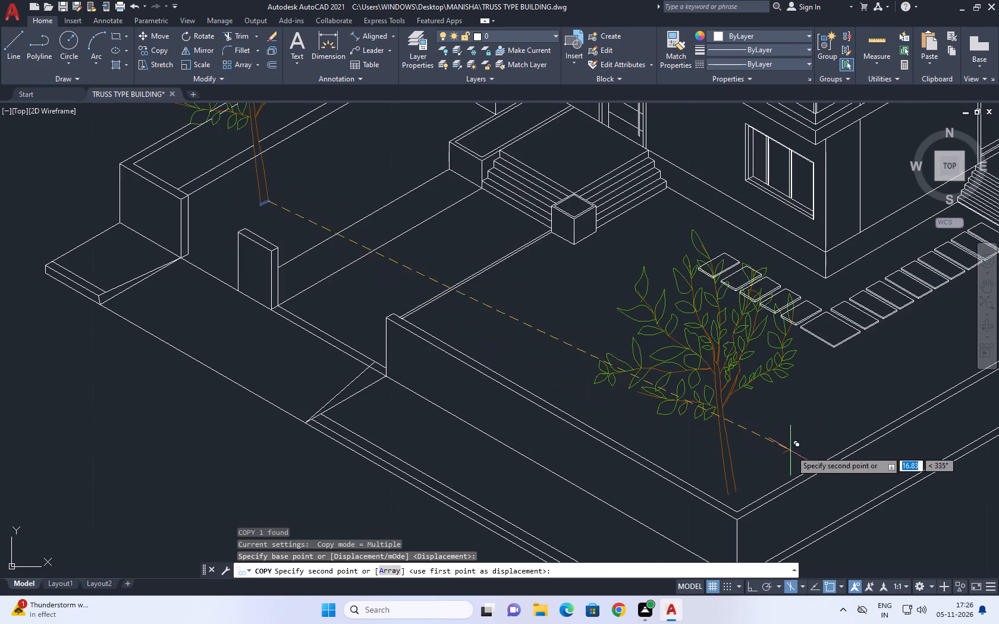
{"action": "middle_click_drag", "start_coordinate": [783, 443], "coordinate": [591, 264]}
{"action": "scroll", "coordinate": [540, 317], "scroll_direction": "up", "scroll_amount": 2}
{"action": "left_click", "coordinate": [551, 307]}
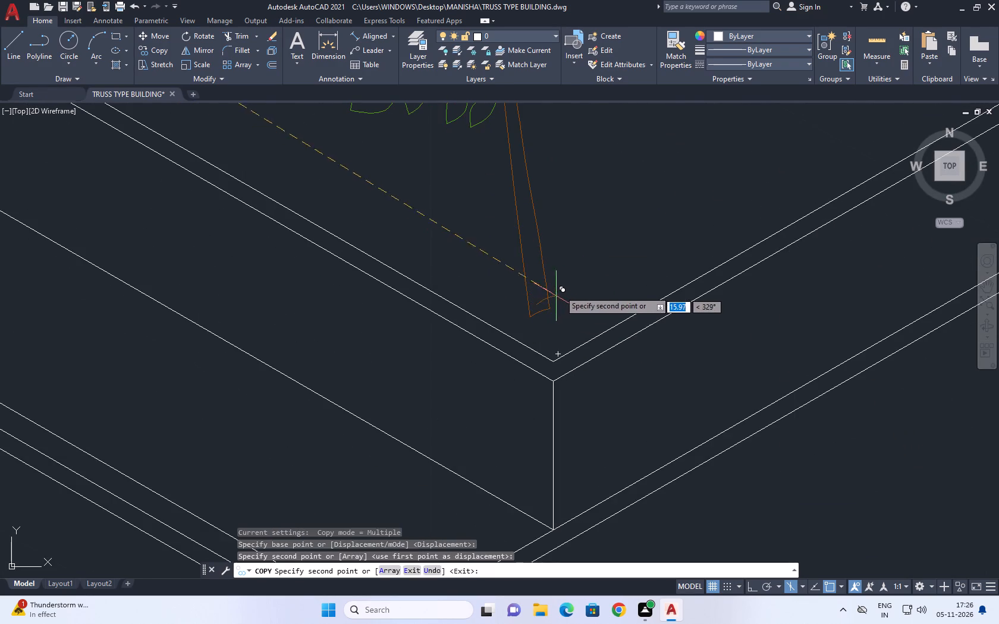
{"action": "key", "text": "space"}
Copy the front-corner tree together with its trunk-base arc to the inside of the boundary wall's far right corner.
{"action": "scroll", "coordinate": [575, 289], "scroll_direction": "down", "scroll_amount": 2}
{"action": "left_click", "coordinate": [559, 213]}
{"action": "left_click", "coordinate": [516, 219]}
{"action": "scroll", "coordinate": [574, 325], "scroll_direction": "up", "scroll_amount": 2}
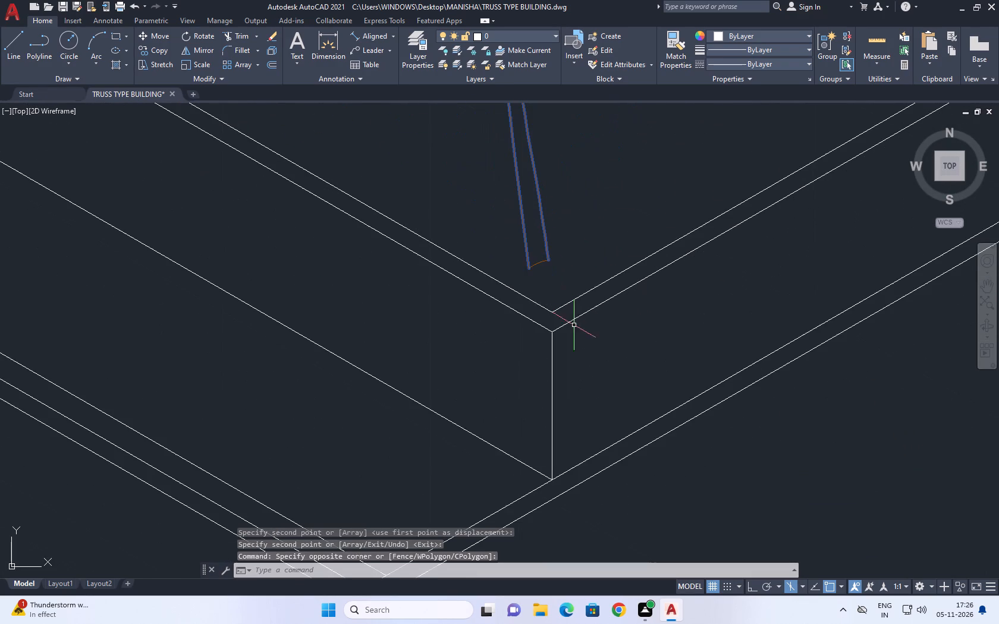
{"action": "left_click", "coordinate": [540, 273]}
{"action": "left_click_drag", "start_coordinate": [517, 242], "coordinate": [511, 238]}
{"action": "middle_click_drag", "start_coordinate": [575, 253], "coordinate": [536, 343]}
{"action": "key", "text": "c"}
{"action": "type", "text": "O"}
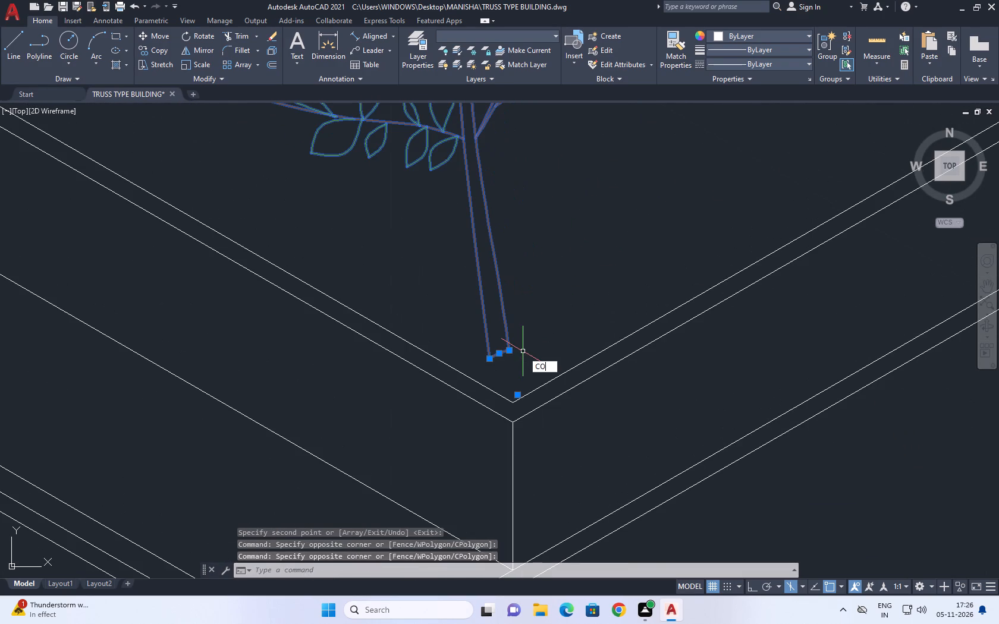
{"action": "key", "text": "space"}
{"action": "left_click_drag", "start_coordinate": [461, 323], "coordinate": [475, 324]}
{"action": "scroll", "coordinate": [507, 324], "scroll_direction": "down", "scroll_amount": 5}
{"action": "scroll", "coordinate": [677, 234], "scroll_direction": "up", "scroll_amount": 3}
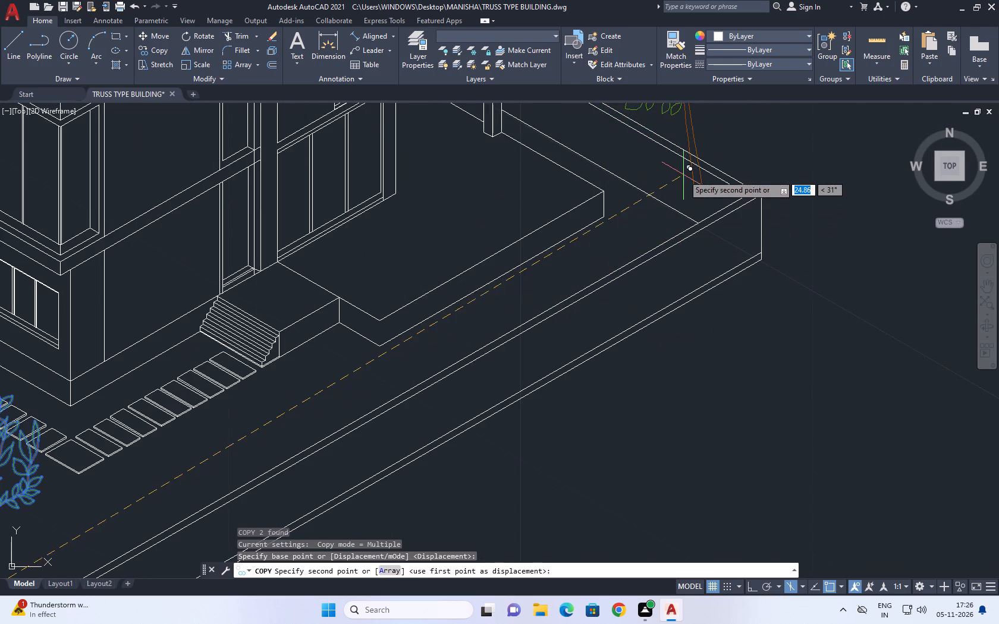
{"action": "left_click", "coordinate": [646, 215]}
{"action": "key", "text": "space"}
Examine the whole building and compound with the three placed trees.
{"action": "scroll", "coordinate": [673, 316], "scroll_direction": "down", "scroll_amount": 2}
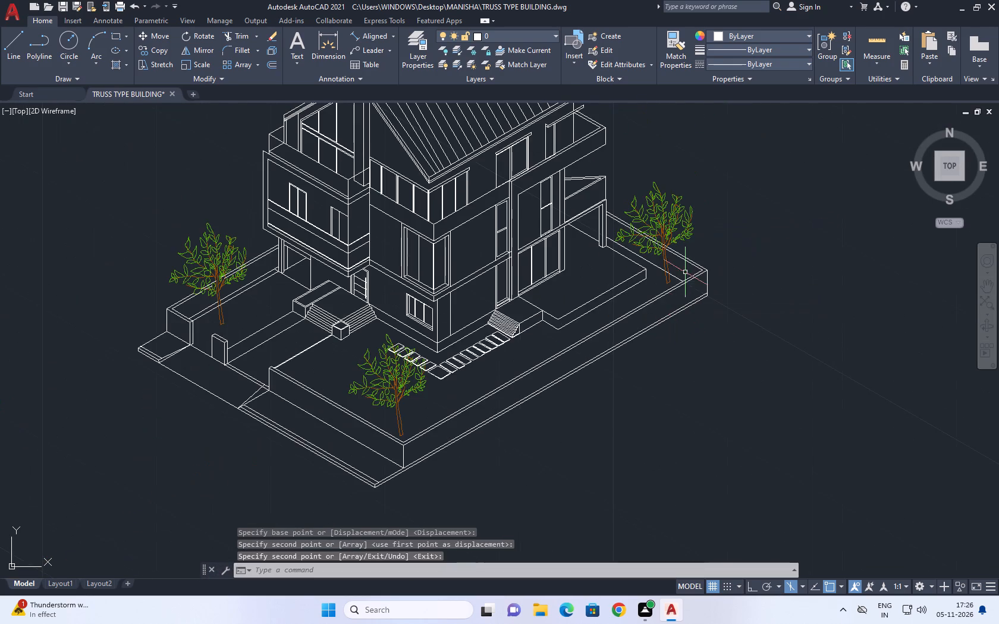
{"action": "middle_click_drag", "start_coordinate": [686, 264], "coordinate": [692, 304]}
{"action": "middle_click_drag", "start_coordinate": [485, 423], "coordinate": [602, 408]}
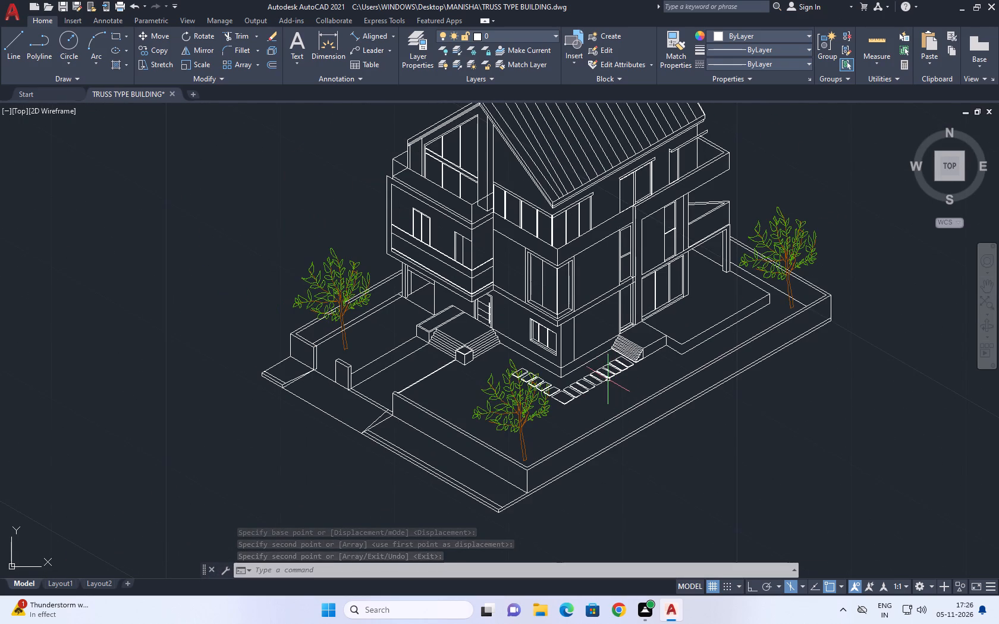
{"action": "middle_click_drag", "start_coordinate": [512, 357], "coordinate": [526, 371]}
{"action": "middle_click_drag", "start_coordinate": [356, 383], "coordinate": [376, 393]}
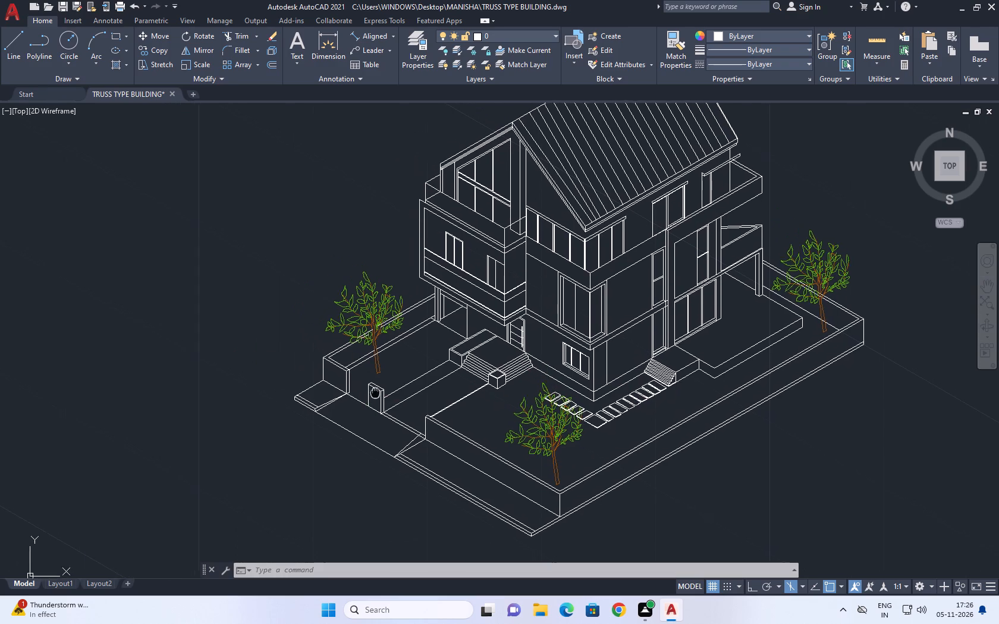
{"action": "middle_click_drag", "start_coordinate": [376, 393], "coordinate": [379, 397]}
{"action": "middle_click_drag", "start_coordinate": [482, 374], "coordinate": [463, 374]}
{"action": "middle_click_drag", "start_coordinate": [560, 392], "coordinate": [463, 478]}
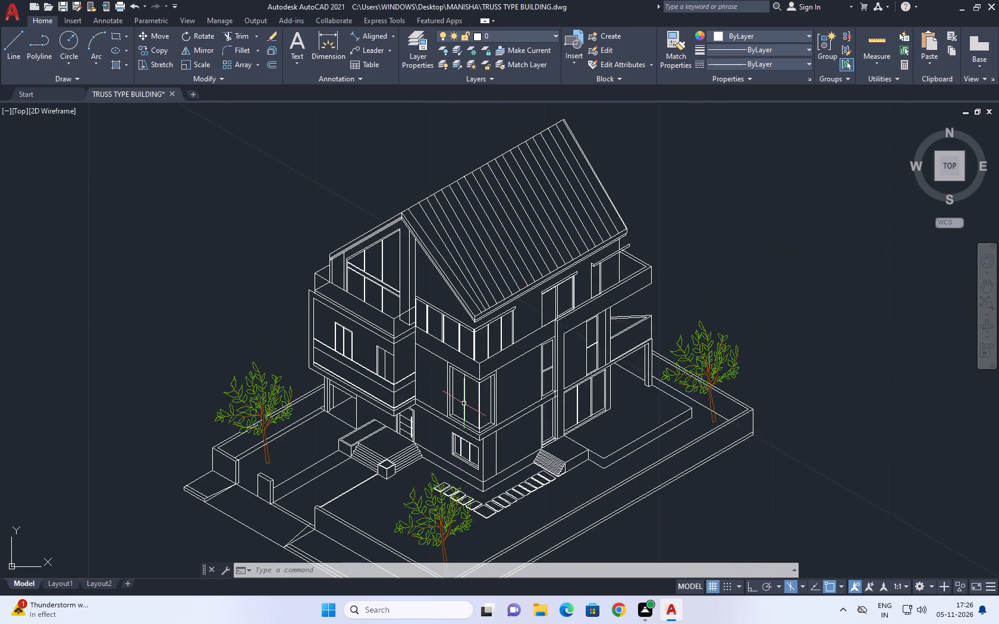
{"action": "scroll", "coordinate": [456, 400], "scroll_direction": "down", "scroll_amount": 2}
{"action": "middle_click_drag", "start_coordinate": [505, 427], "coordinate": [409, 286]}
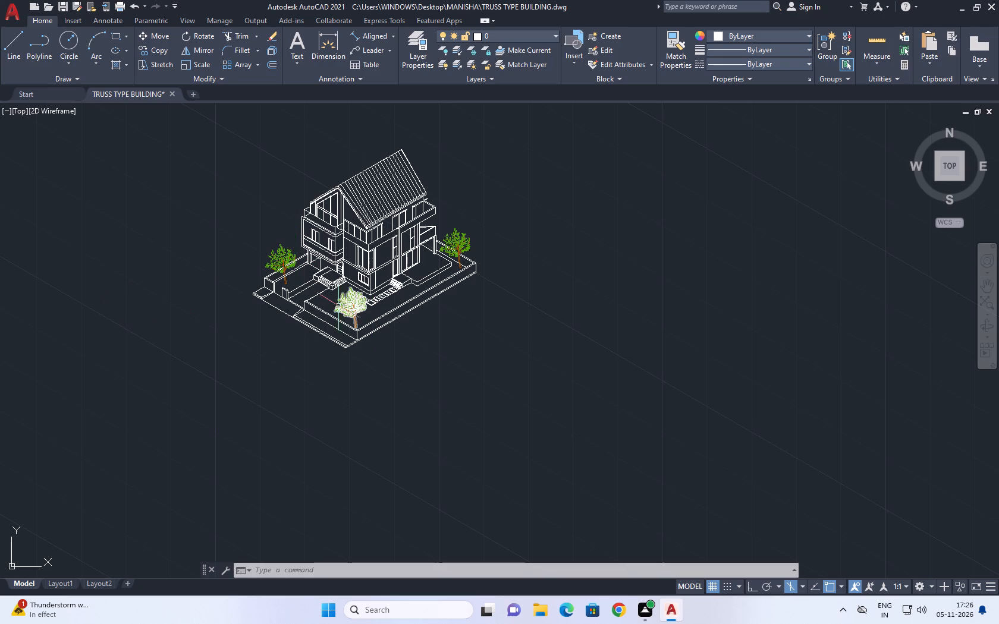
{"action": "middle_click", "coordinate": [459, 392]}
{"action": "middle_click_drag", "start_coordinate": [329, 275], "coordinate": [416, 310]}
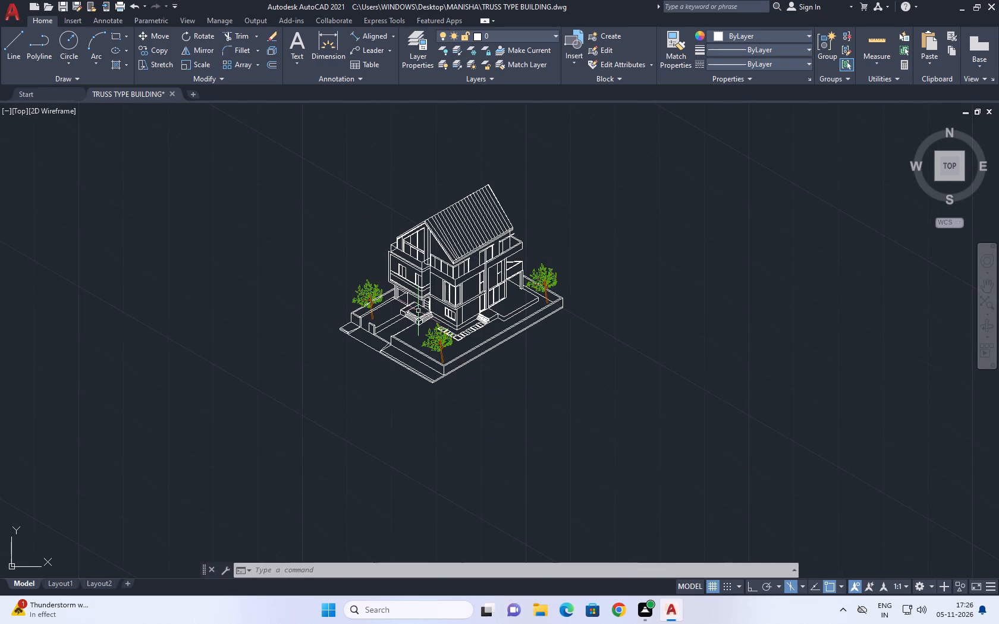
{"action": "scroll", "coordinate": [464, 287], "scroll_direction": "up", "scroll_amount": 2}
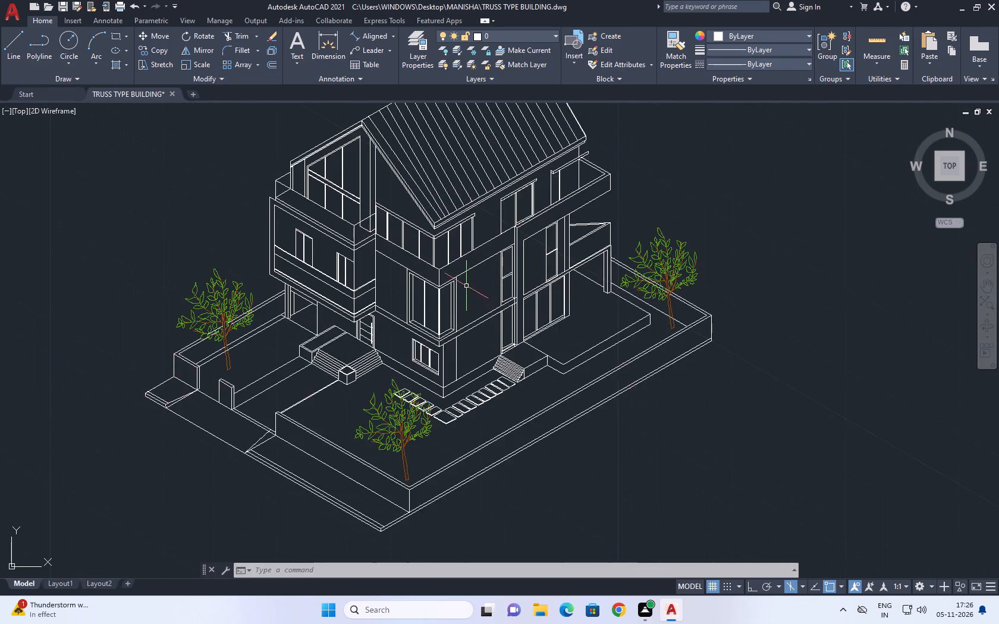
{"action": "middle_click_drag", "start_coordinate": [480, 298], "coordinate": [501, 377]}
{"action": "middle_click_drag", "start_coordinate": [439, 374], "coordinate": [340, 352]}
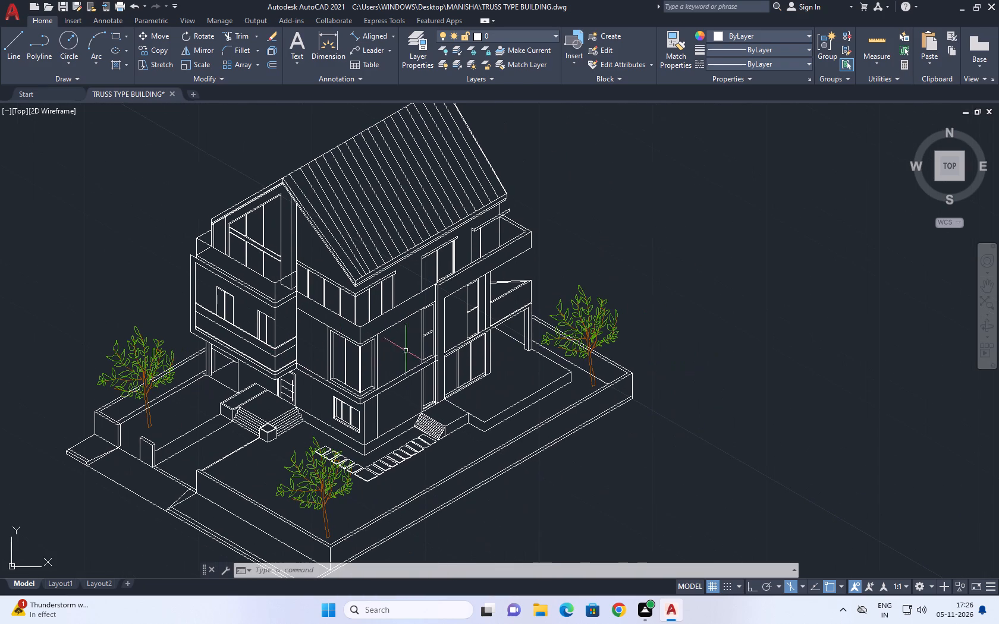
{"action": "middle_click_drag", "start_coordinate": [370, 332], "coordinate": [401, 333]}
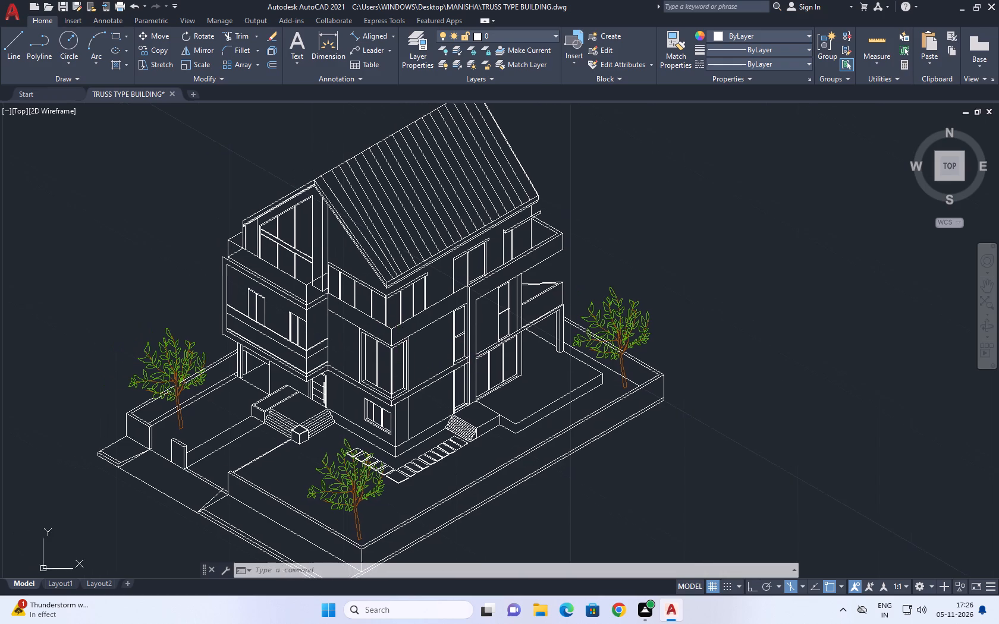
{"action": "middle_click_drag", "start_coordinate": [401, 333], "coordinate": [404, 332]}
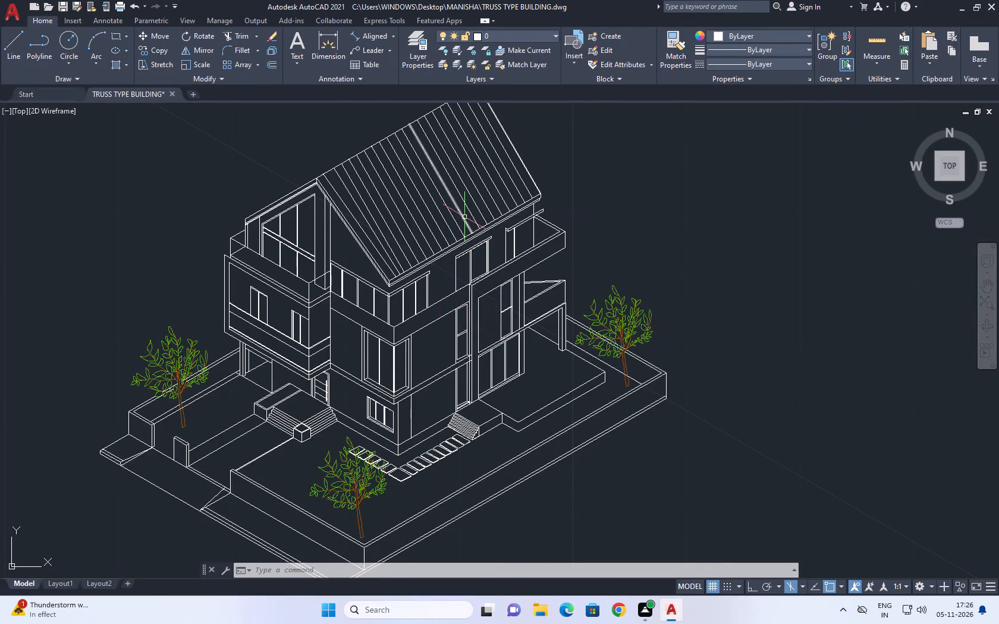
{"action": "scroll", "coordinate": [483, 225], "scroll_direction": "down", "scroll_amount": 1}
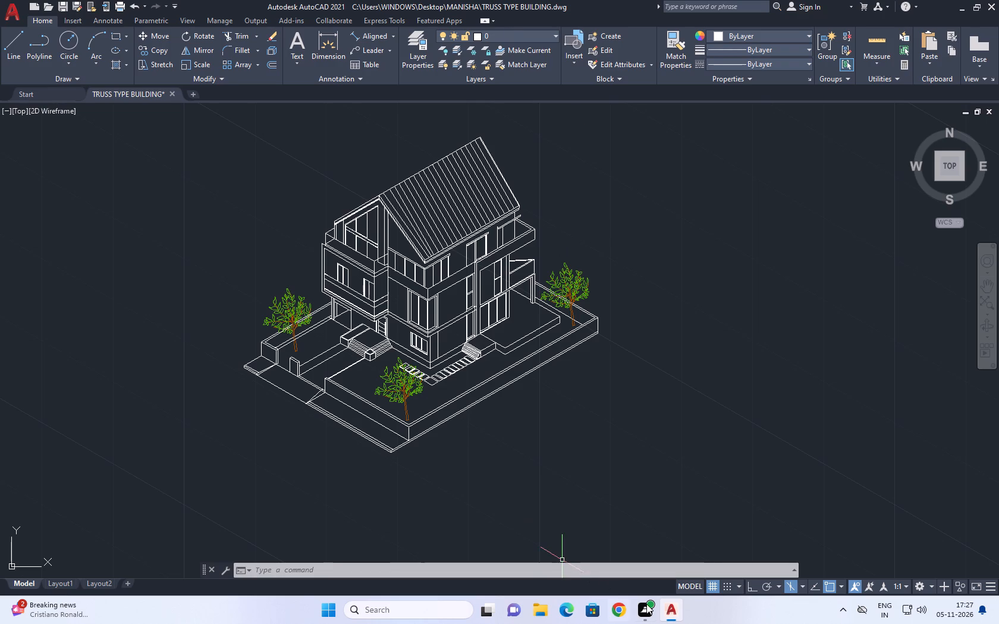
{"action": "middle_click_drag", "start_coordinate": [423, 288], "coordinate": [449, 359]}
Save the drawing as TRUSS TYPE BUILDING in the MANISHA folder, replacing the existing file.
{"action": "left_click", "coordinate": [11, 10]}
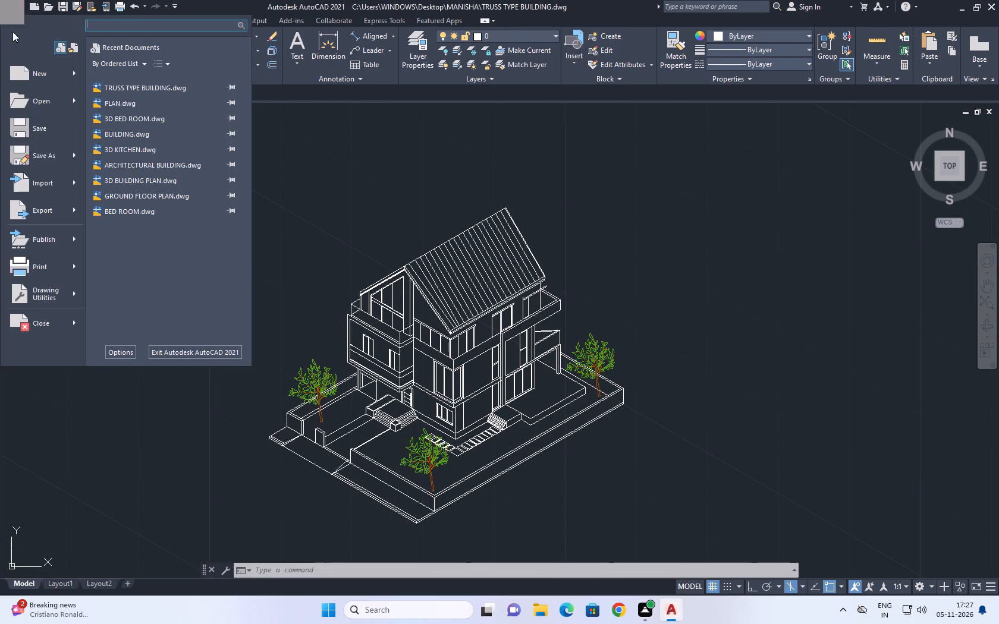
{"action": "left_click", "coordinate": [46, 150]}
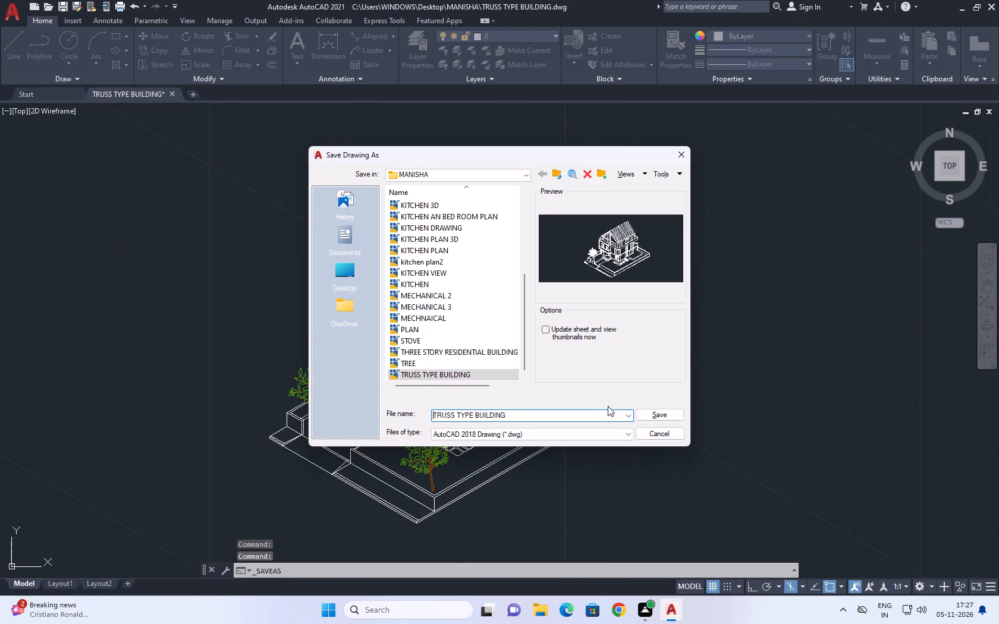
{"action": "left_click", "coordinate": [664, 416]}
{"action": "left_click", "coordinate": [476, 327]}
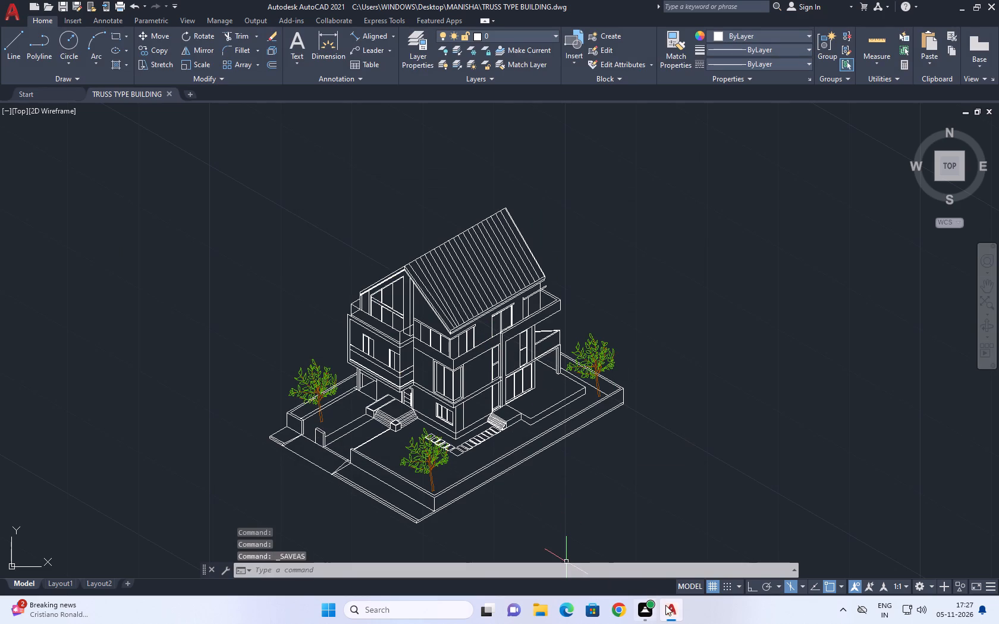
Set up the plot from the previous plot settings, with a plot window around the whole building and compound.
{"action": "key", "text": "ctrl+p"}
{"action": "scroll", "coordinate": [511, 408], "scroll_direction": "up", "scroll_amount": 1}
{"action": "left_click", "coordinate": [482, 175]}
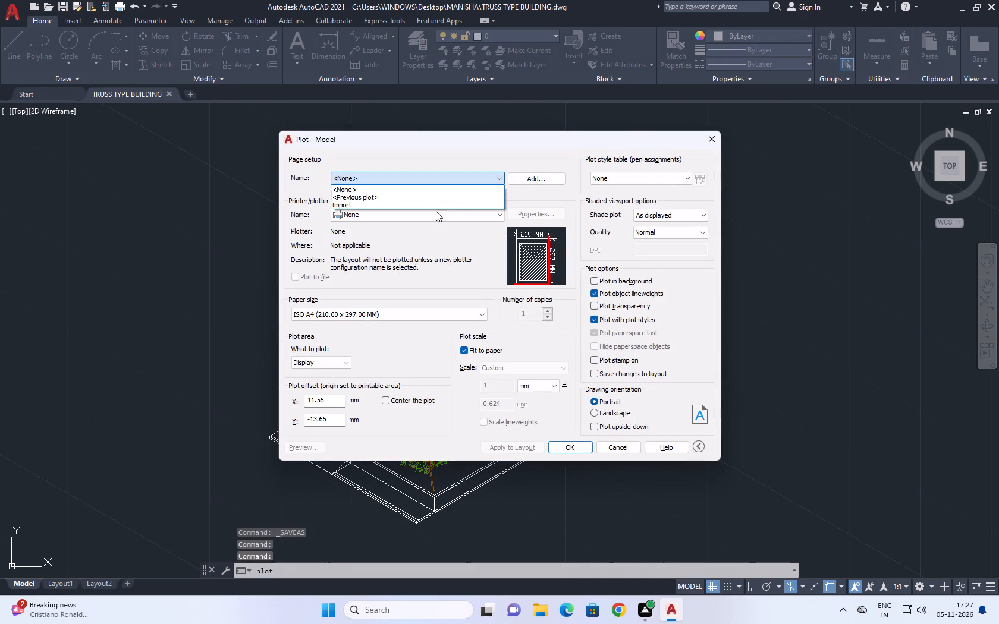
{"action": "left_click", "coordinate": [441, 193]}
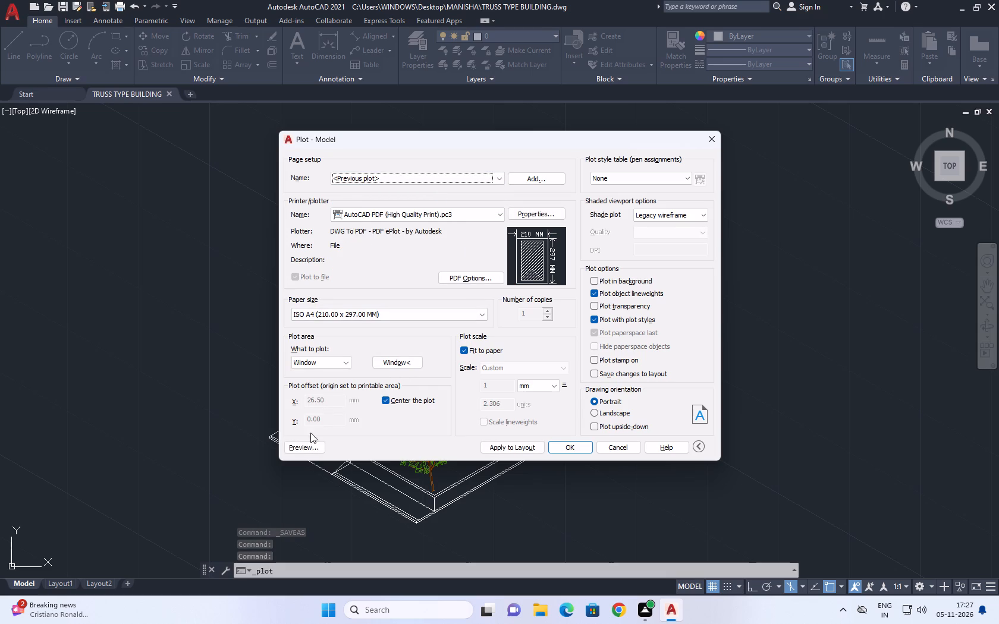
{"action": "left_click", "coordinate": [405, 366]}
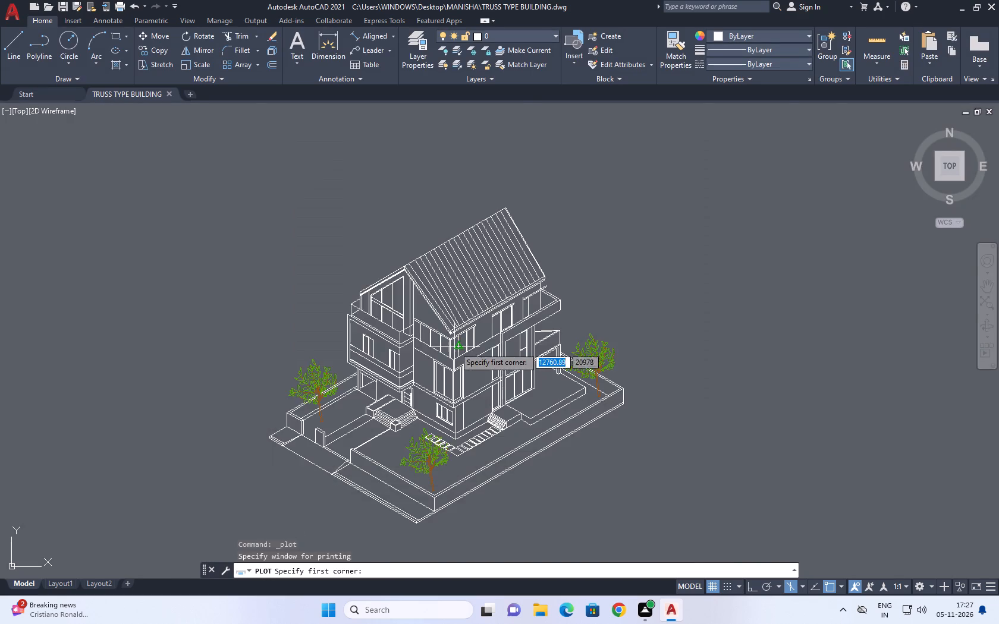
{"action": "scroll", "coordinate": [456, 347], "scroll_direction": "down", "scroll_amount": 1}
{"action": "left_click", "coordinate": [320, 237]}
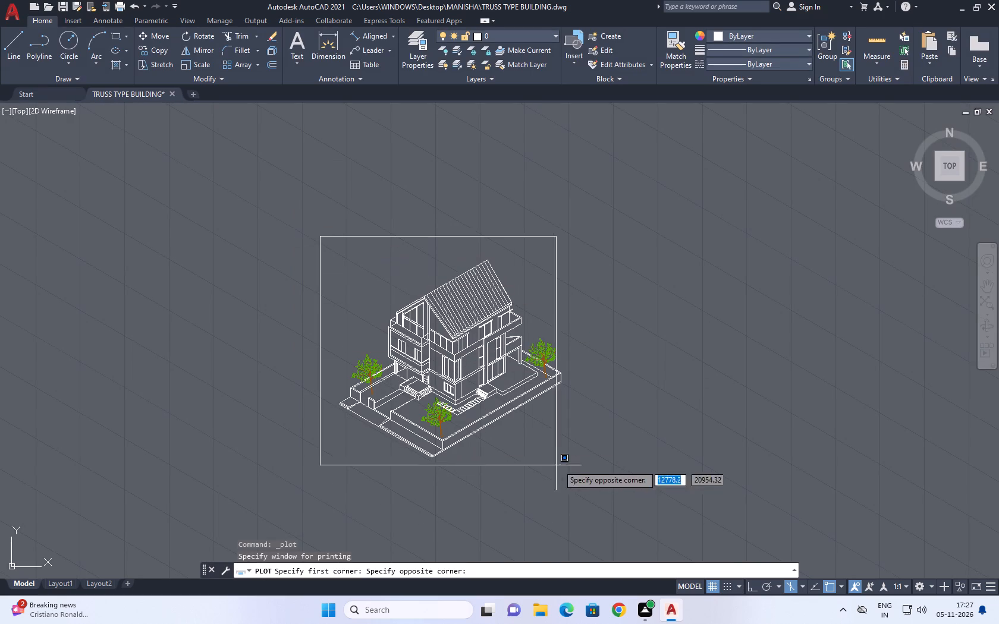
{"action": "left_click", "coordinate": [571, 467]}
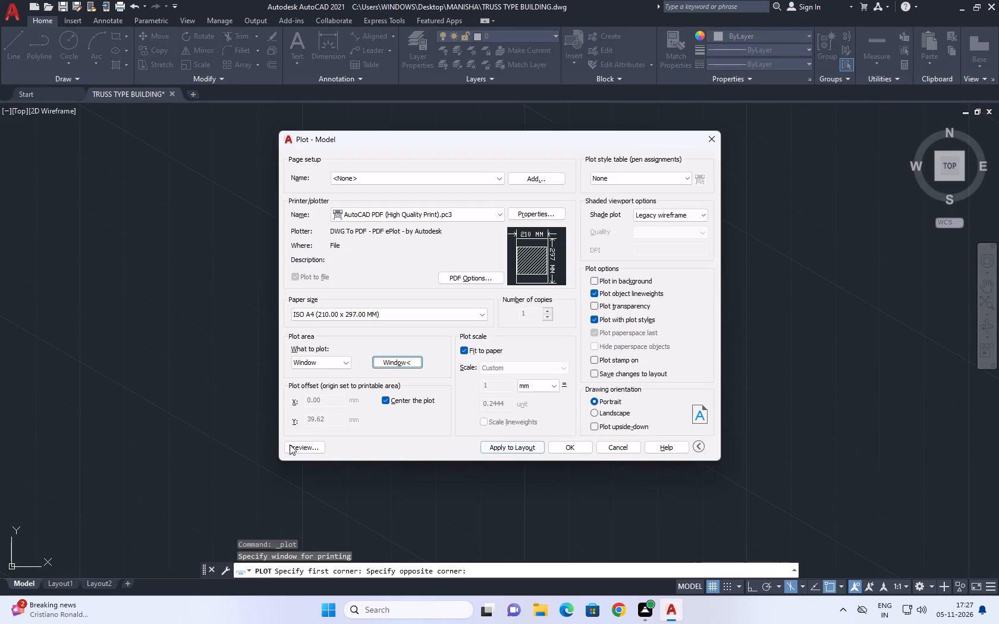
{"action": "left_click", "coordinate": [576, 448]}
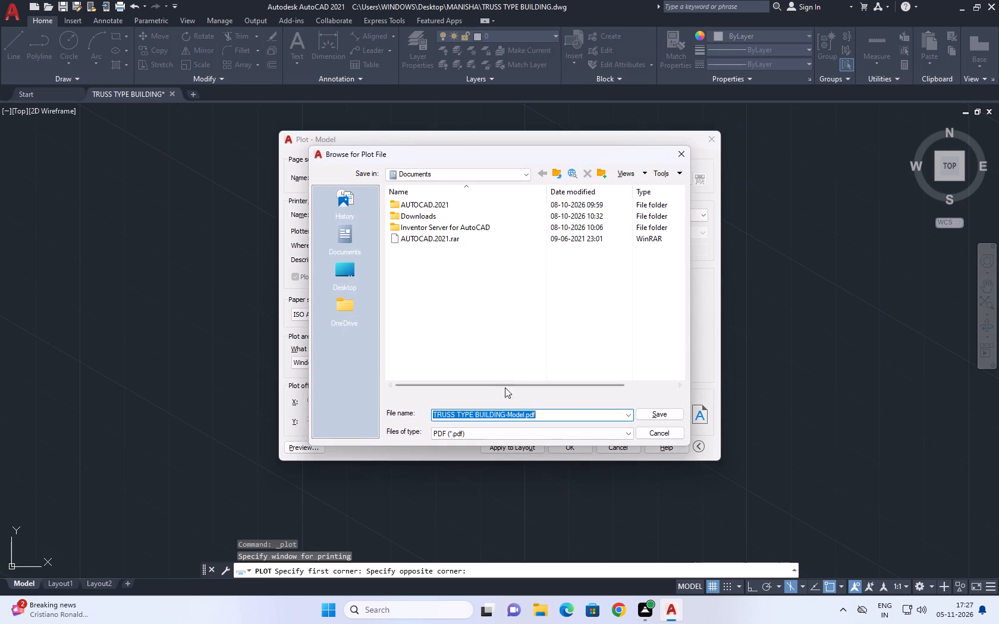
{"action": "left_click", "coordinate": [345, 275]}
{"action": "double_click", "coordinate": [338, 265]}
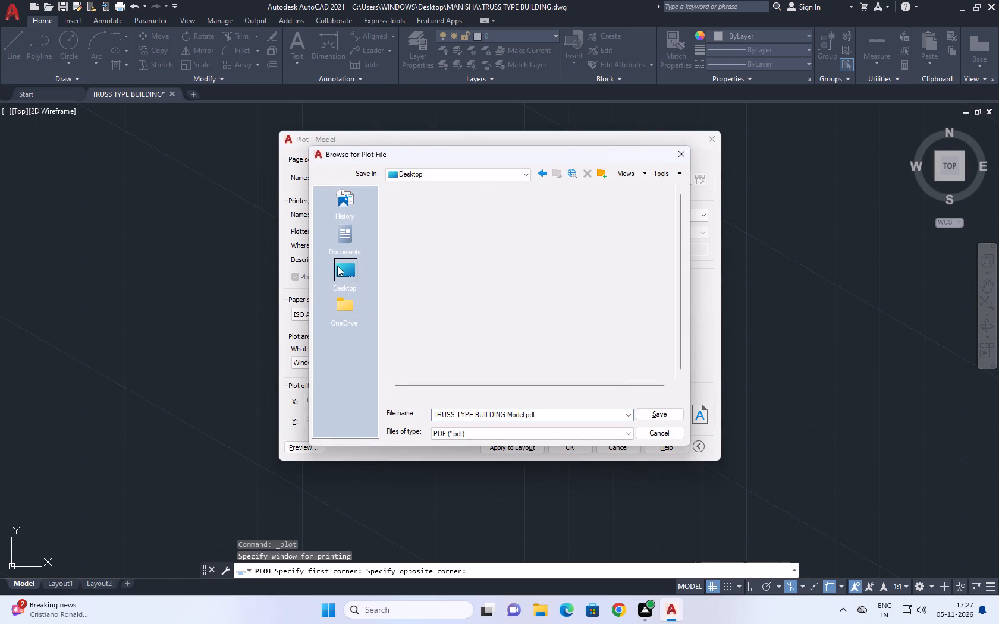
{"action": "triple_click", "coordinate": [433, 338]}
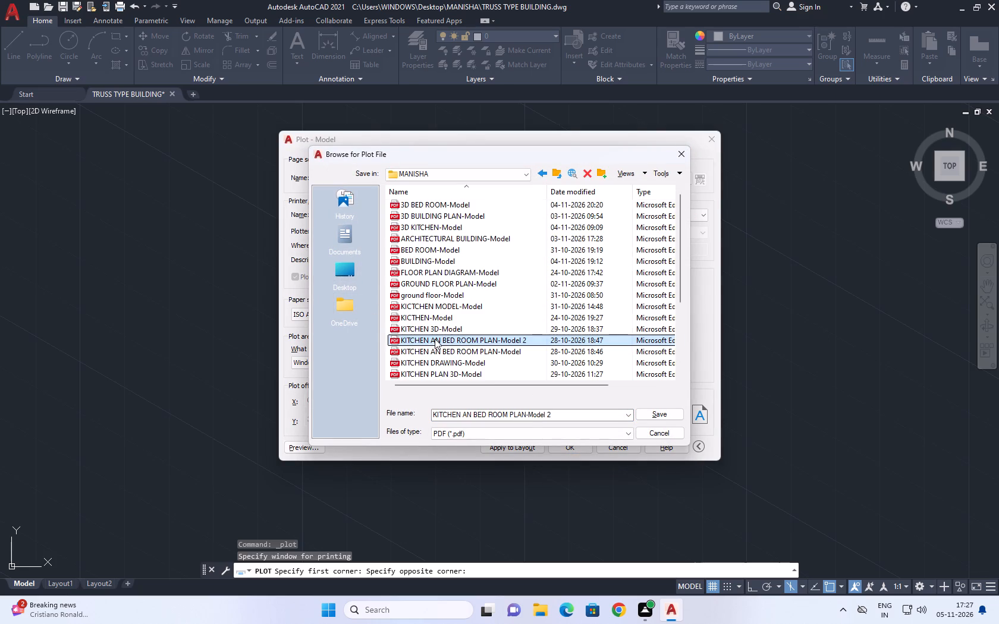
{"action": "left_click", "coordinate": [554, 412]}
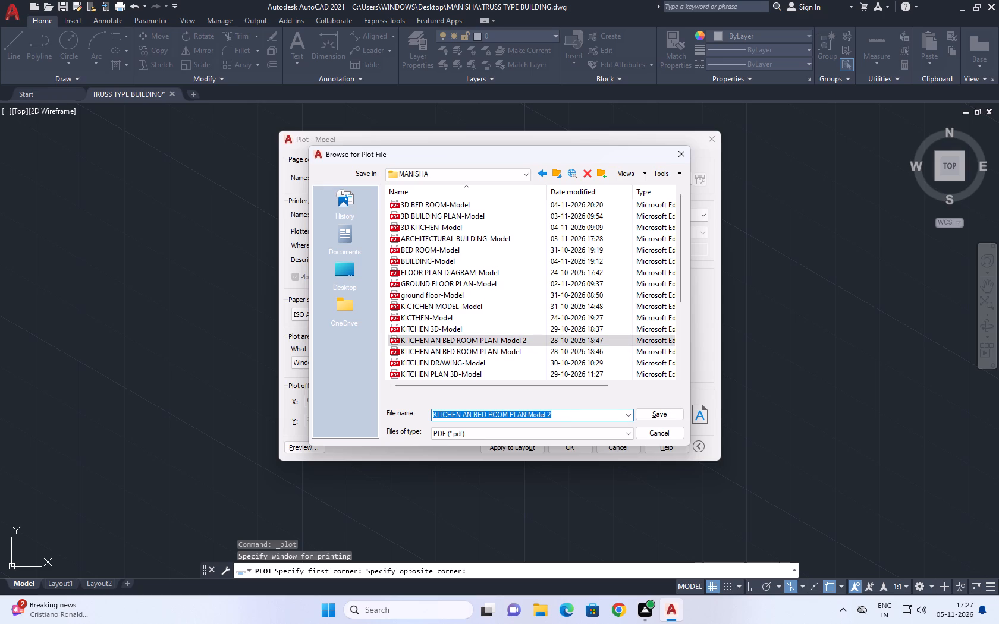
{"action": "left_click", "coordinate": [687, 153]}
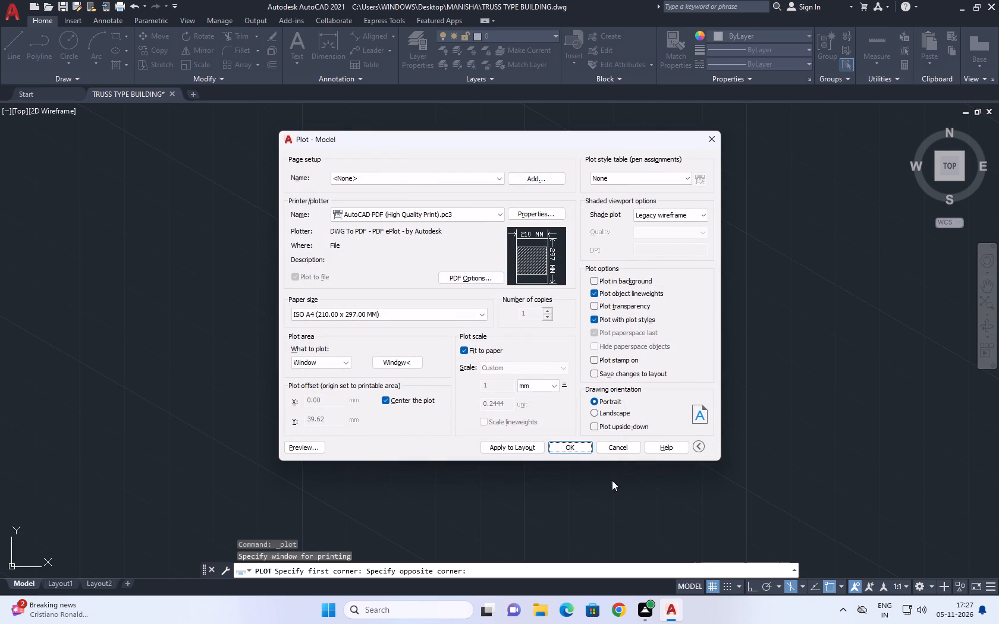
Plot the drawing to a PDF named TRUSS TPYE in the MANISHA folder on the desktop, and close the resulting PDF.
{"action": "left_click", "coordinate": [579, 445]}
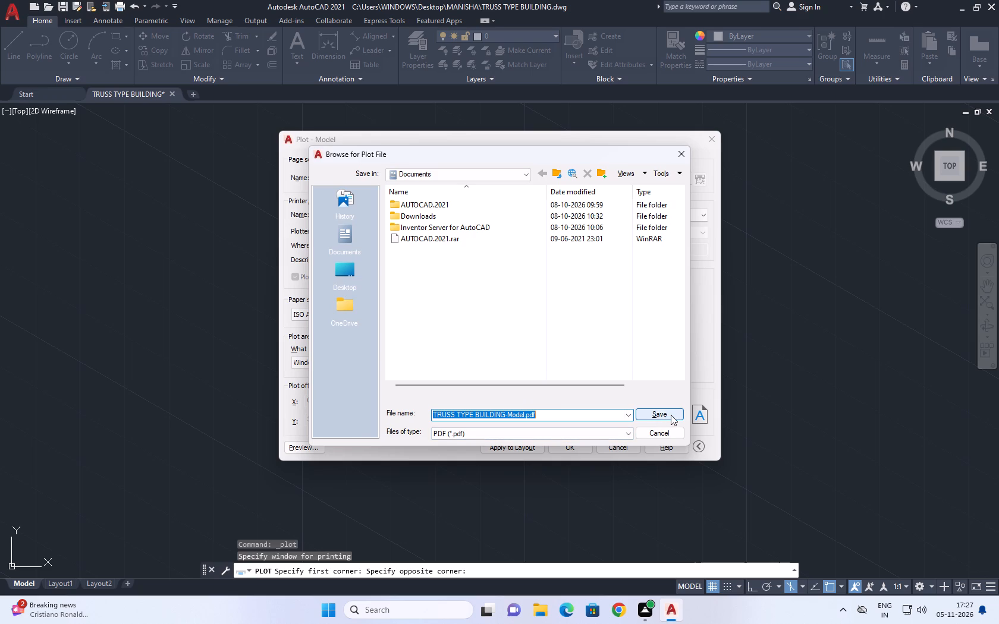
{"action": "double_click", "coordinate": [348, 270]}
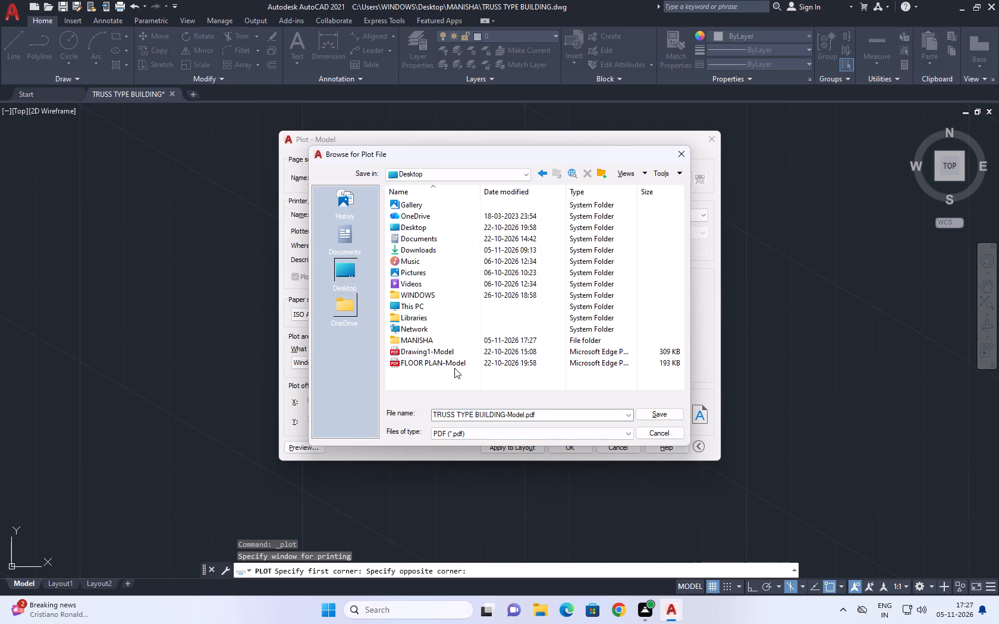
{"action": "triple_click", "coordinate": [442, 338]}
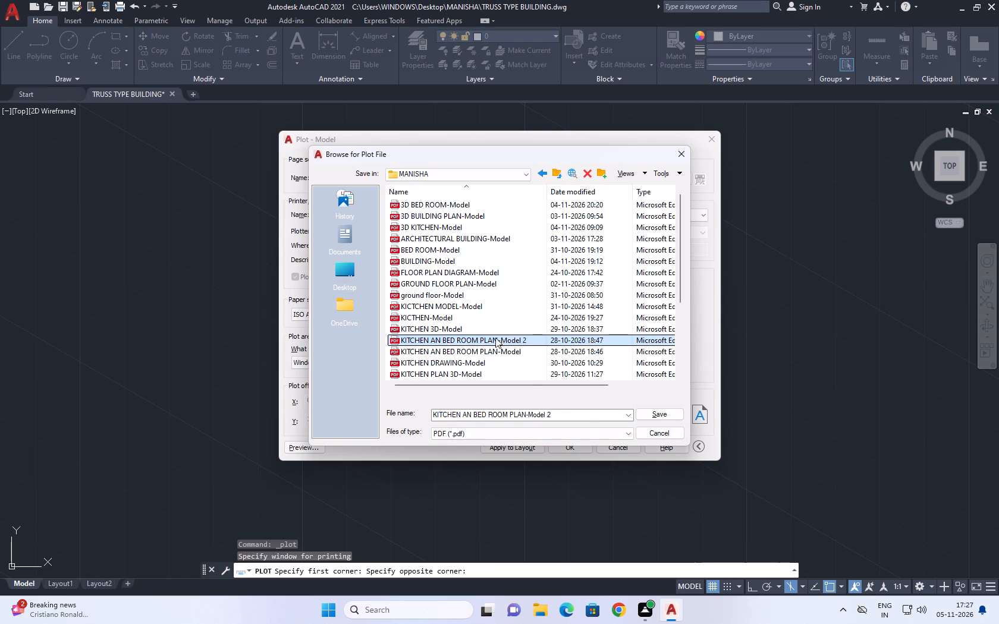
{"action": "left_click", "coordinate": [568, 418]}
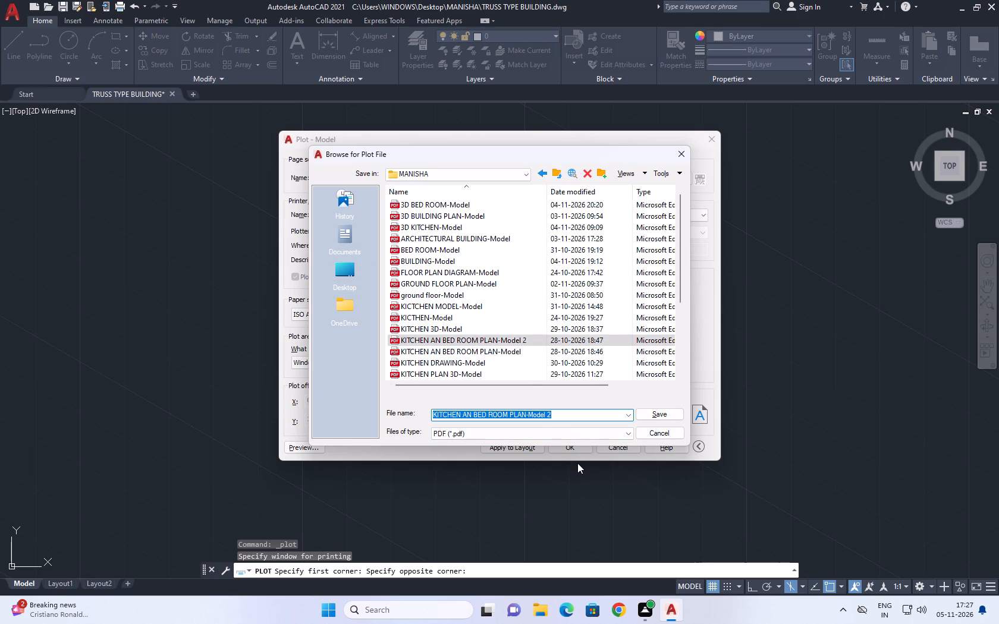
{"action": "type", "text": "TRUSS"}
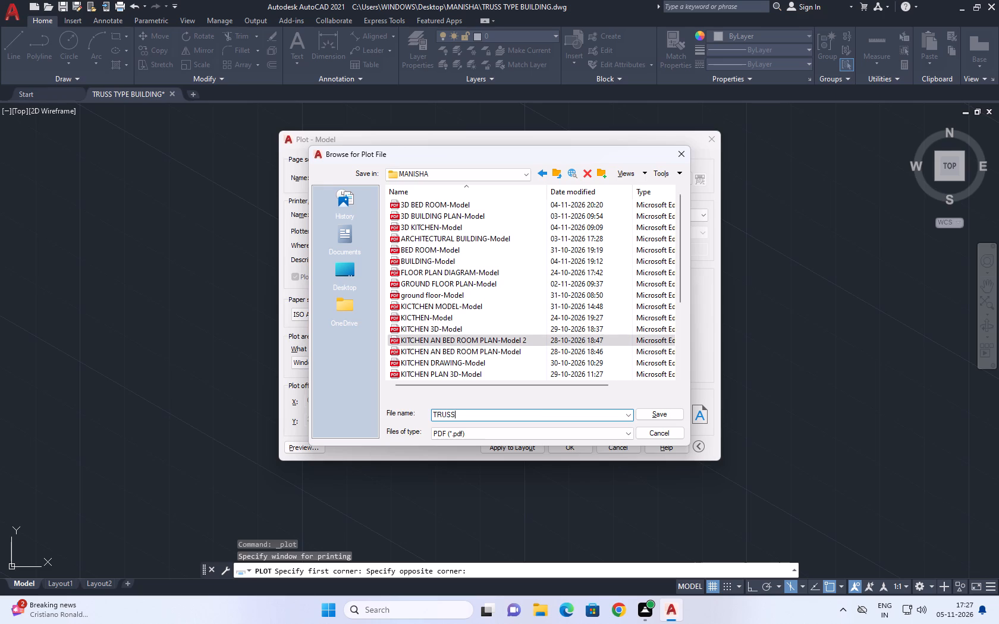
{"action": "key", "text": "space"}
{"action": "type", "text": "TP"}
{"action": "type", "text": "YE"}
{"action": "key", "text": "space"}
{"action": "left_click", "coordinate": [668, 408]}
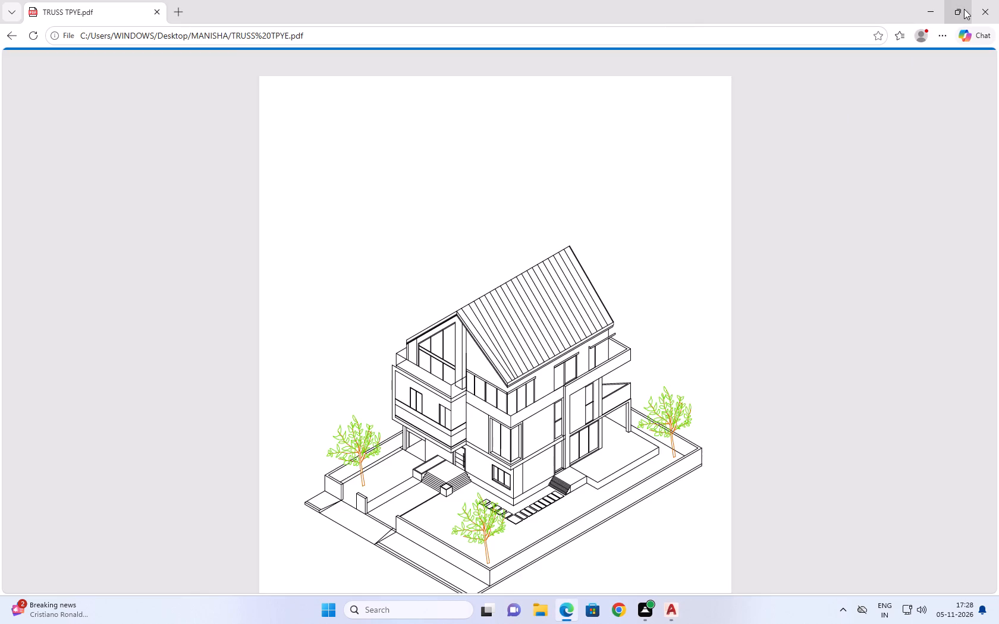
{"action": "left_click", "coordinate": [981, 8]}
Query the drawing's log file name with LOGFILENAME.
{"action": "middle_click_drag", "start_coordinate": [483, 348], "coordinate": [469, 354]}
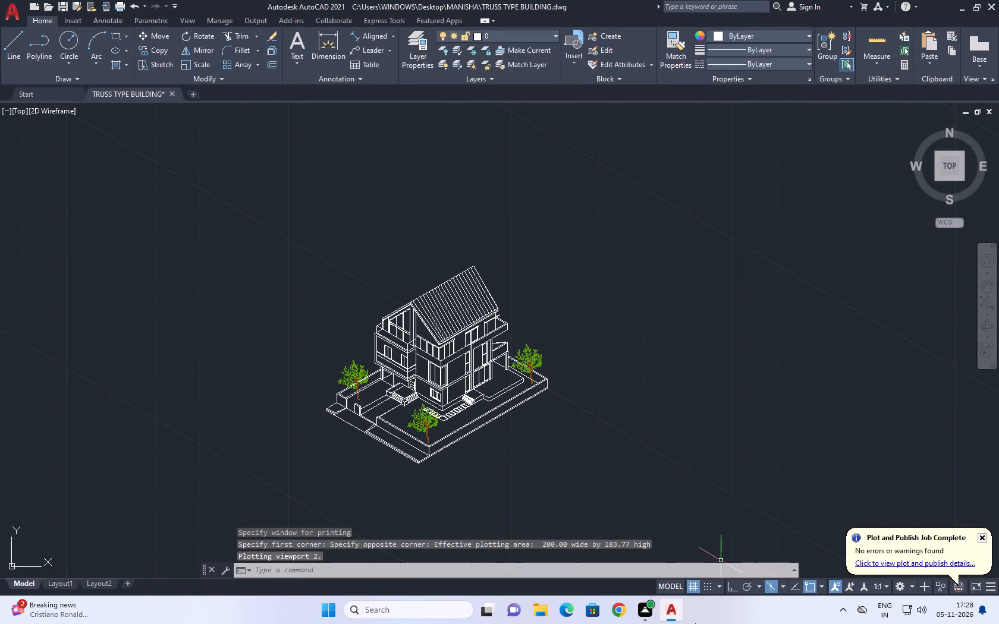
{"action": "type", "text": "LOG"}
{"action": "key", "text": "space"}
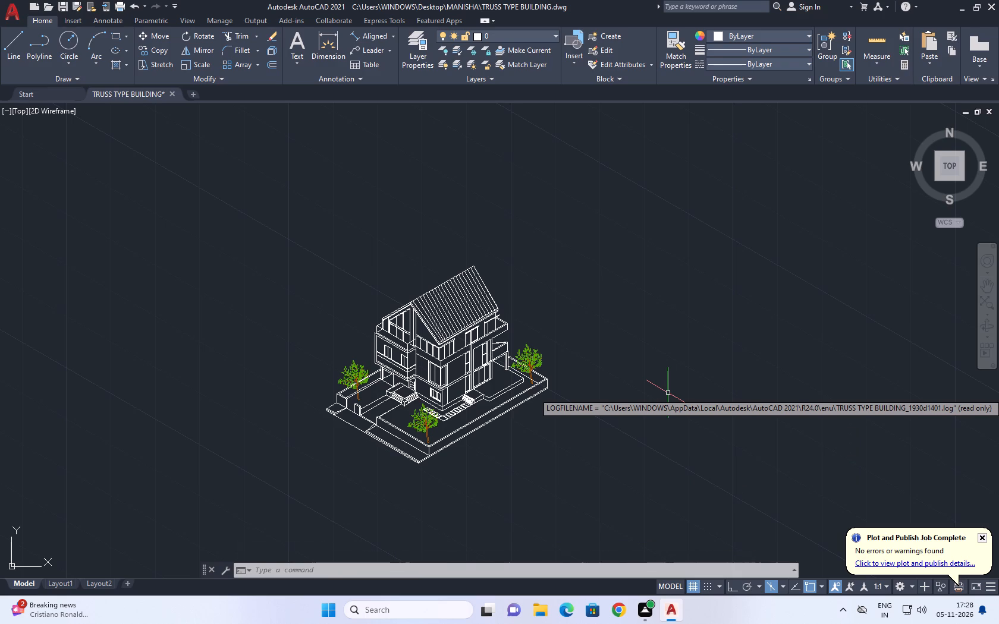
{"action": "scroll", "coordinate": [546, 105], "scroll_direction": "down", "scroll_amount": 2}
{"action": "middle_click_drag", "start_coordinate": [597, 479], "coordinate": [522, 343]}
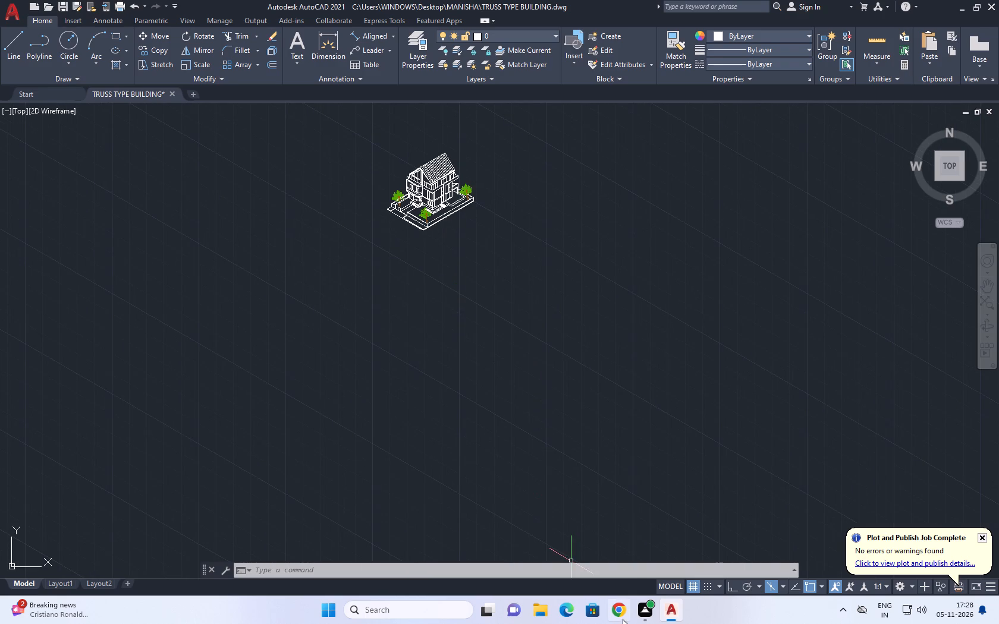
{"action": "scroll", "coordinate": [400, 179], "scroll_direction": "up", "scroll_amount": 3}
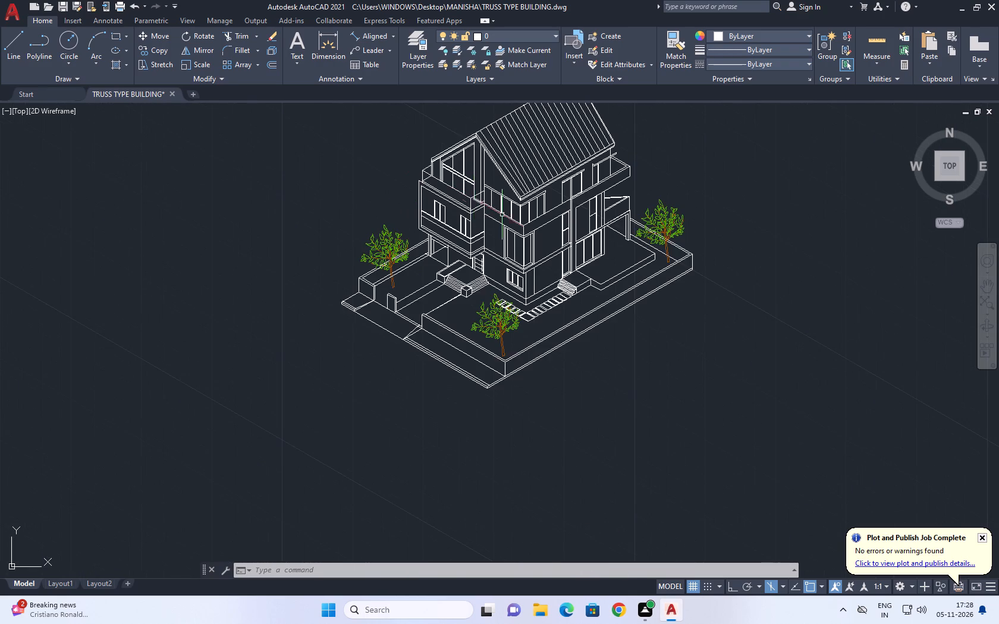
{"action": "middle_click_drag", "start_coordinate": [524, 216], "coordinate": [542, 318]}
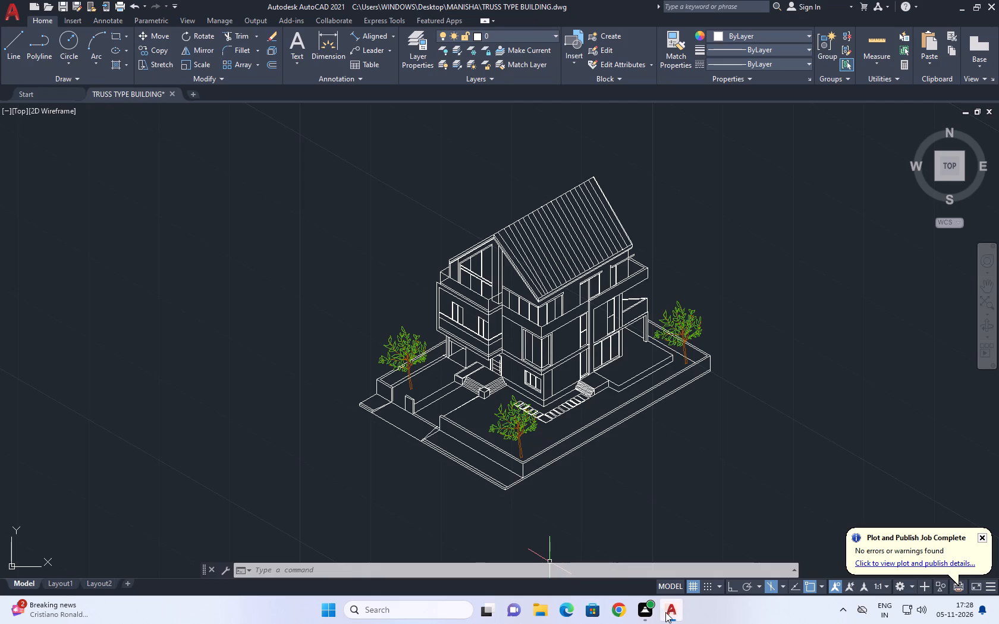